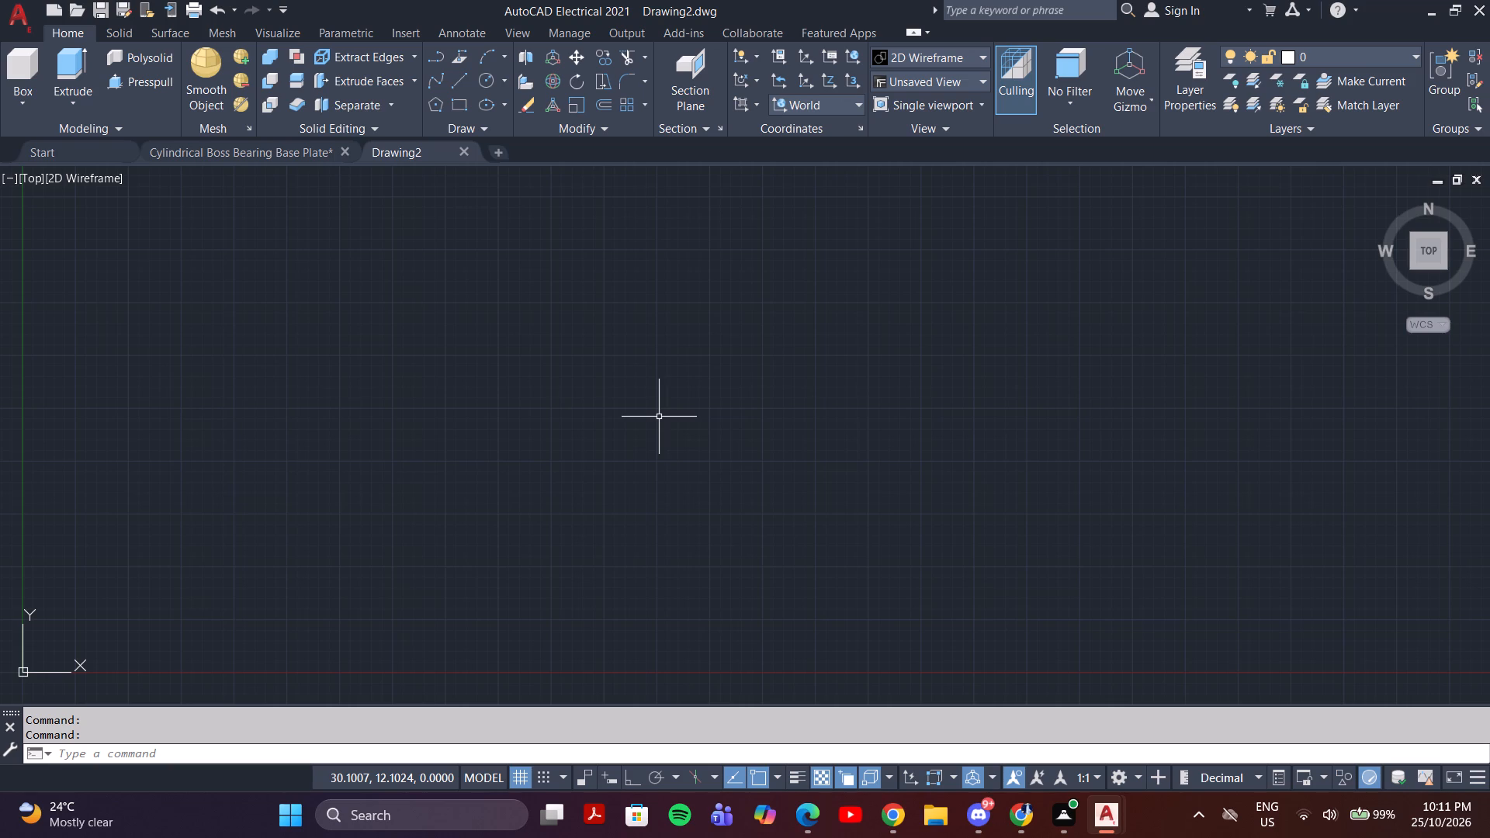
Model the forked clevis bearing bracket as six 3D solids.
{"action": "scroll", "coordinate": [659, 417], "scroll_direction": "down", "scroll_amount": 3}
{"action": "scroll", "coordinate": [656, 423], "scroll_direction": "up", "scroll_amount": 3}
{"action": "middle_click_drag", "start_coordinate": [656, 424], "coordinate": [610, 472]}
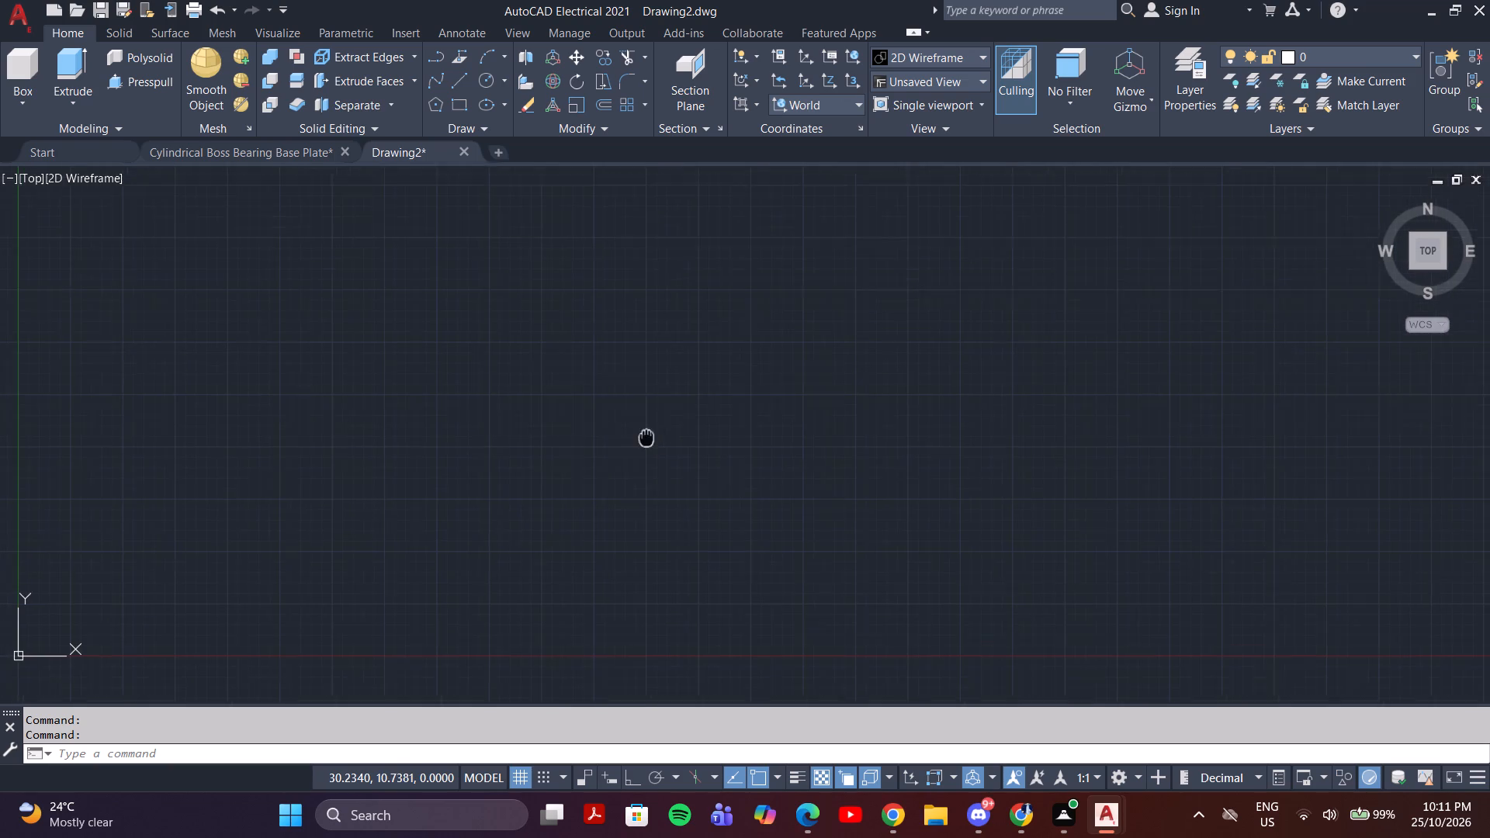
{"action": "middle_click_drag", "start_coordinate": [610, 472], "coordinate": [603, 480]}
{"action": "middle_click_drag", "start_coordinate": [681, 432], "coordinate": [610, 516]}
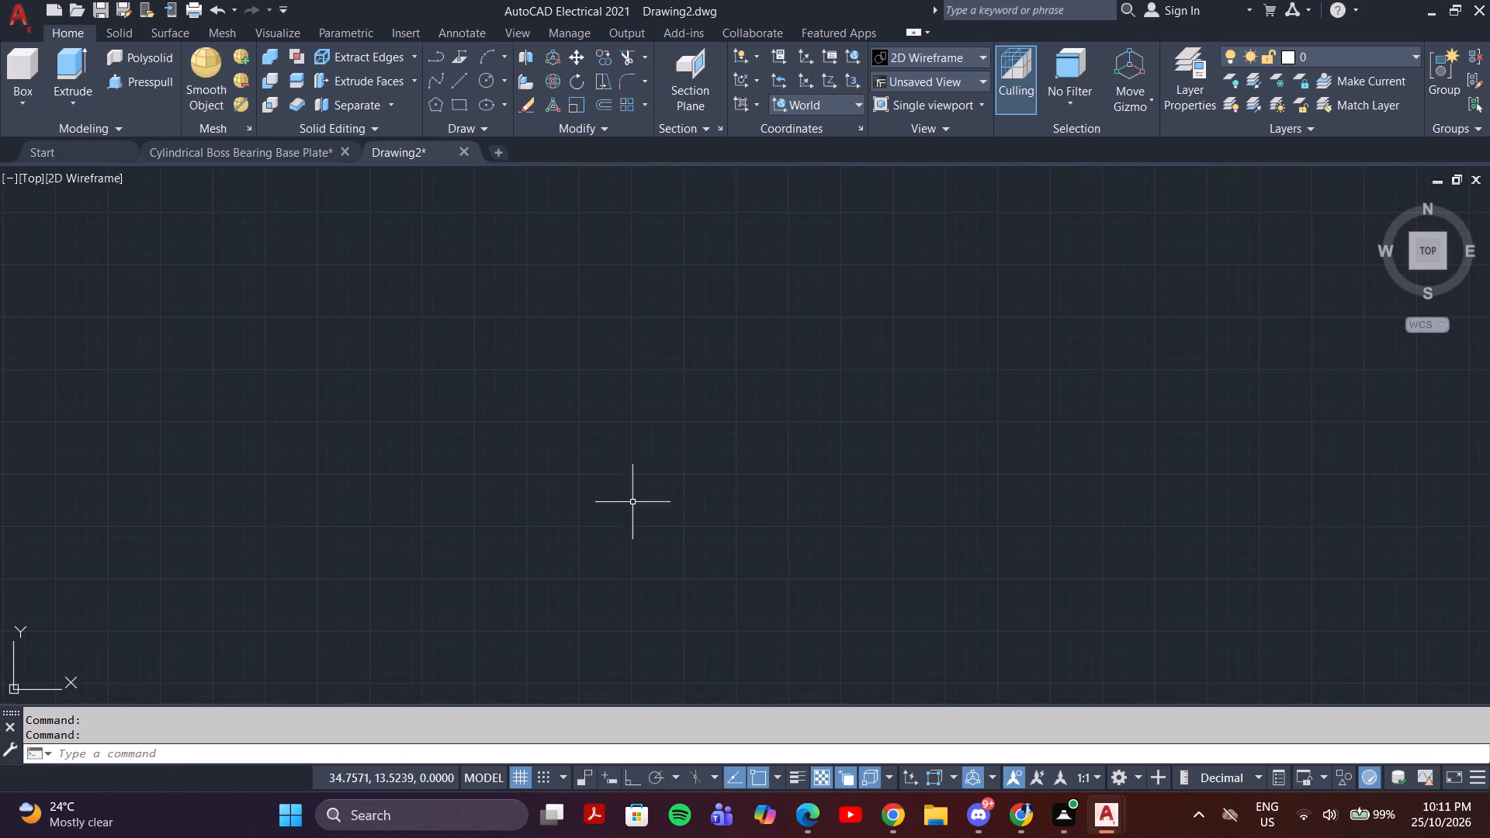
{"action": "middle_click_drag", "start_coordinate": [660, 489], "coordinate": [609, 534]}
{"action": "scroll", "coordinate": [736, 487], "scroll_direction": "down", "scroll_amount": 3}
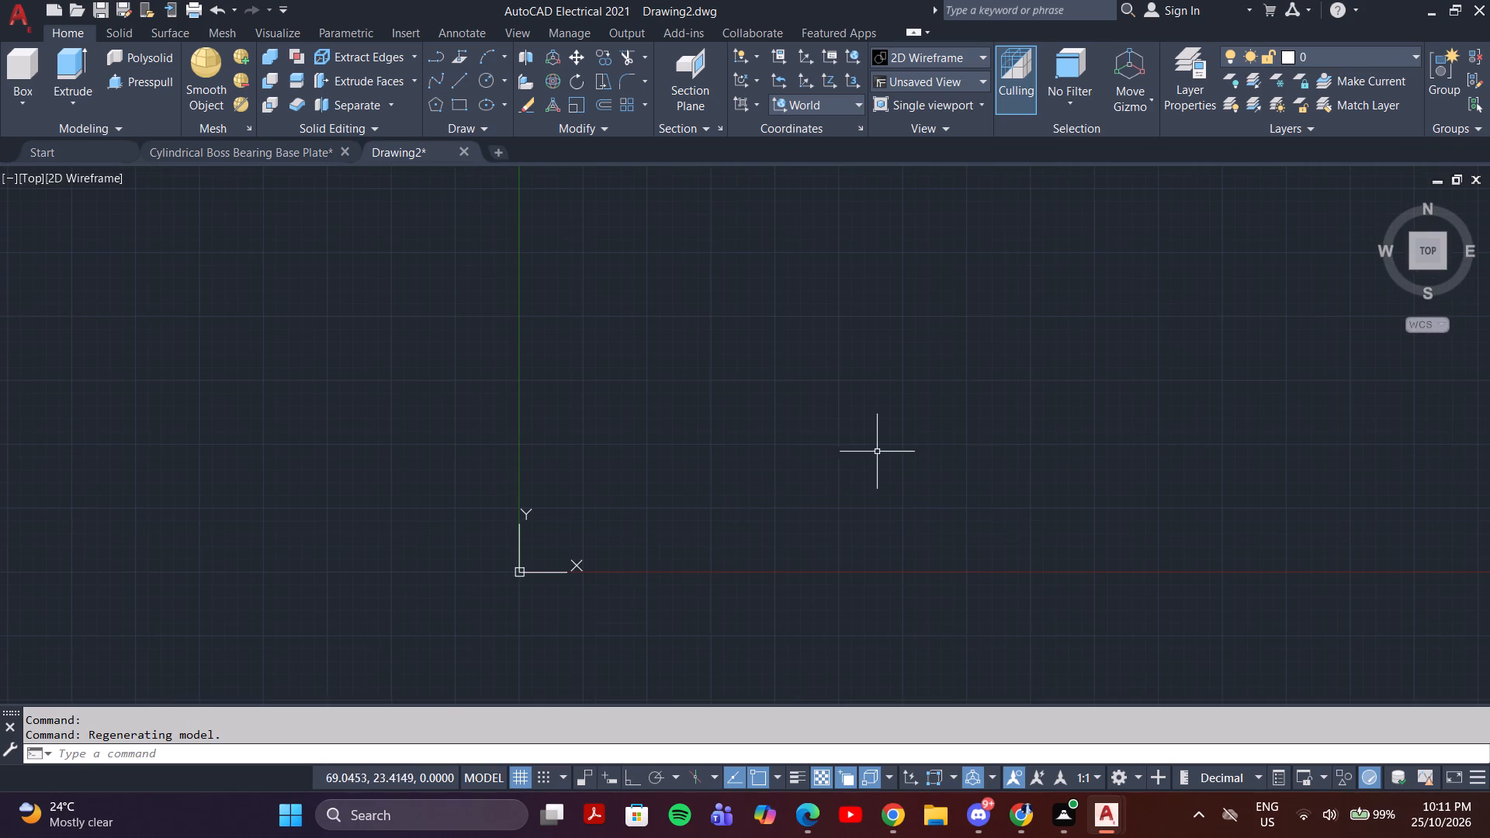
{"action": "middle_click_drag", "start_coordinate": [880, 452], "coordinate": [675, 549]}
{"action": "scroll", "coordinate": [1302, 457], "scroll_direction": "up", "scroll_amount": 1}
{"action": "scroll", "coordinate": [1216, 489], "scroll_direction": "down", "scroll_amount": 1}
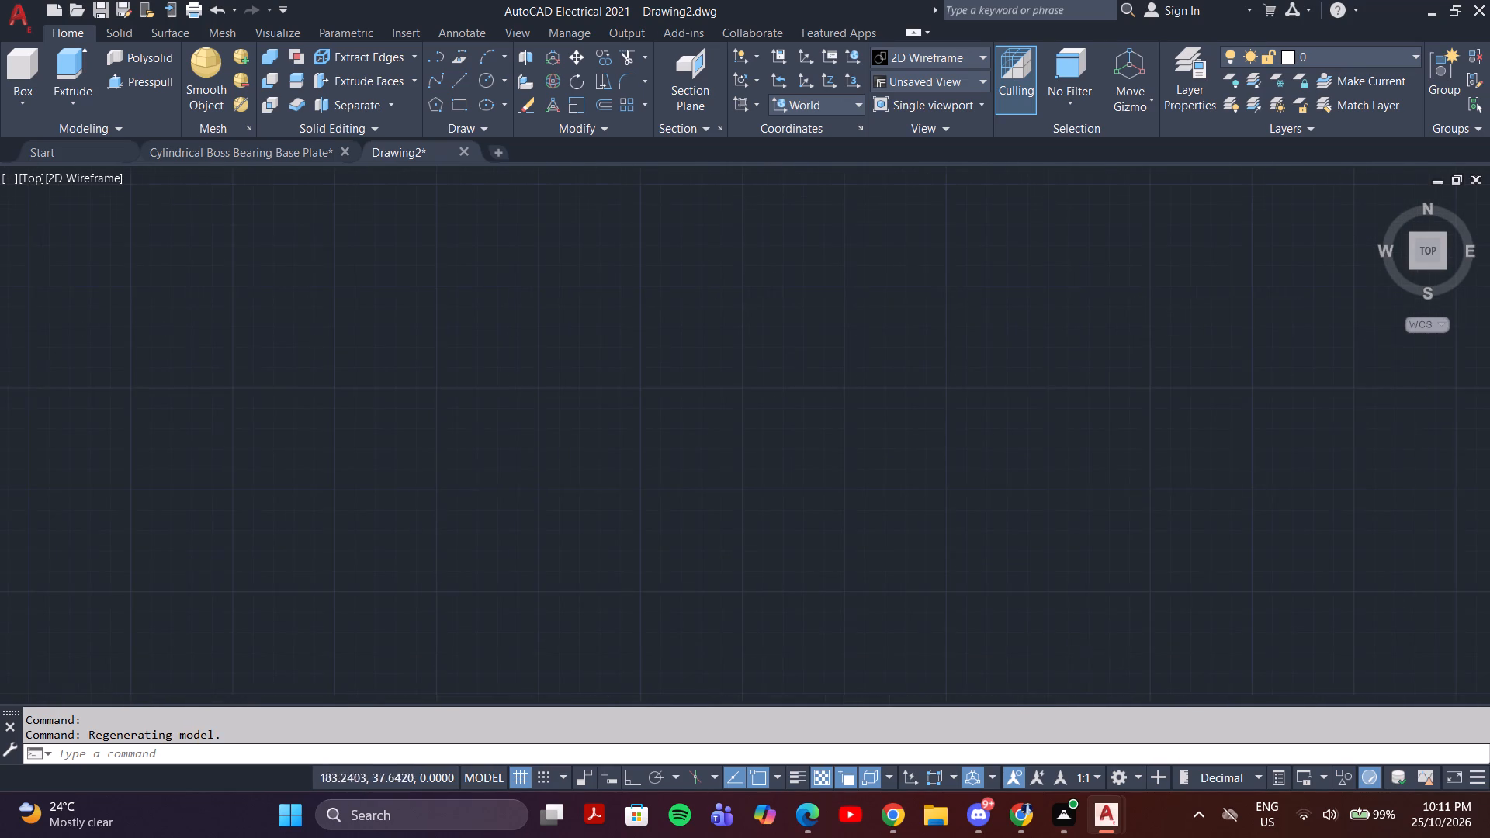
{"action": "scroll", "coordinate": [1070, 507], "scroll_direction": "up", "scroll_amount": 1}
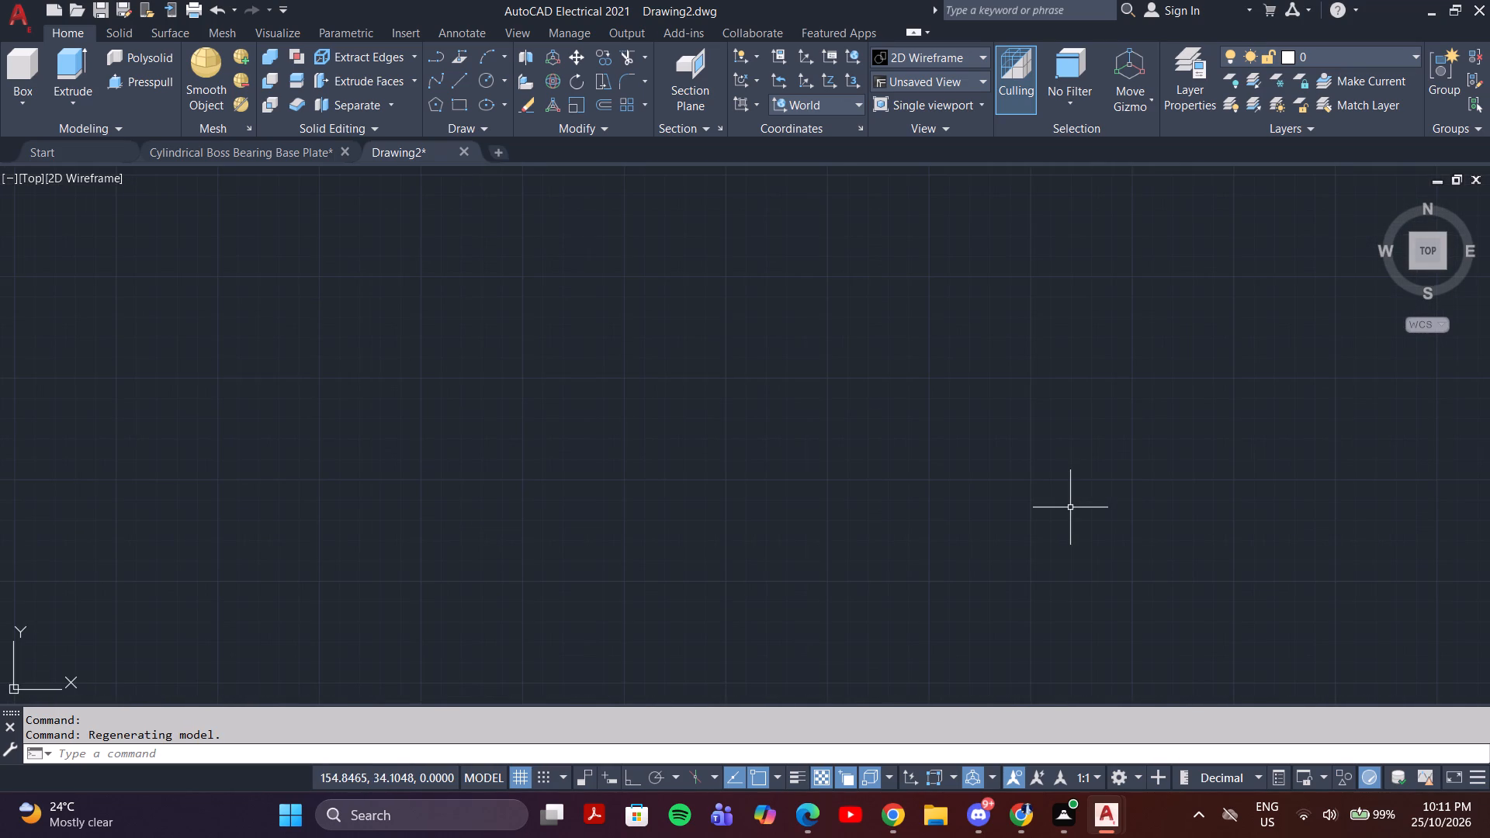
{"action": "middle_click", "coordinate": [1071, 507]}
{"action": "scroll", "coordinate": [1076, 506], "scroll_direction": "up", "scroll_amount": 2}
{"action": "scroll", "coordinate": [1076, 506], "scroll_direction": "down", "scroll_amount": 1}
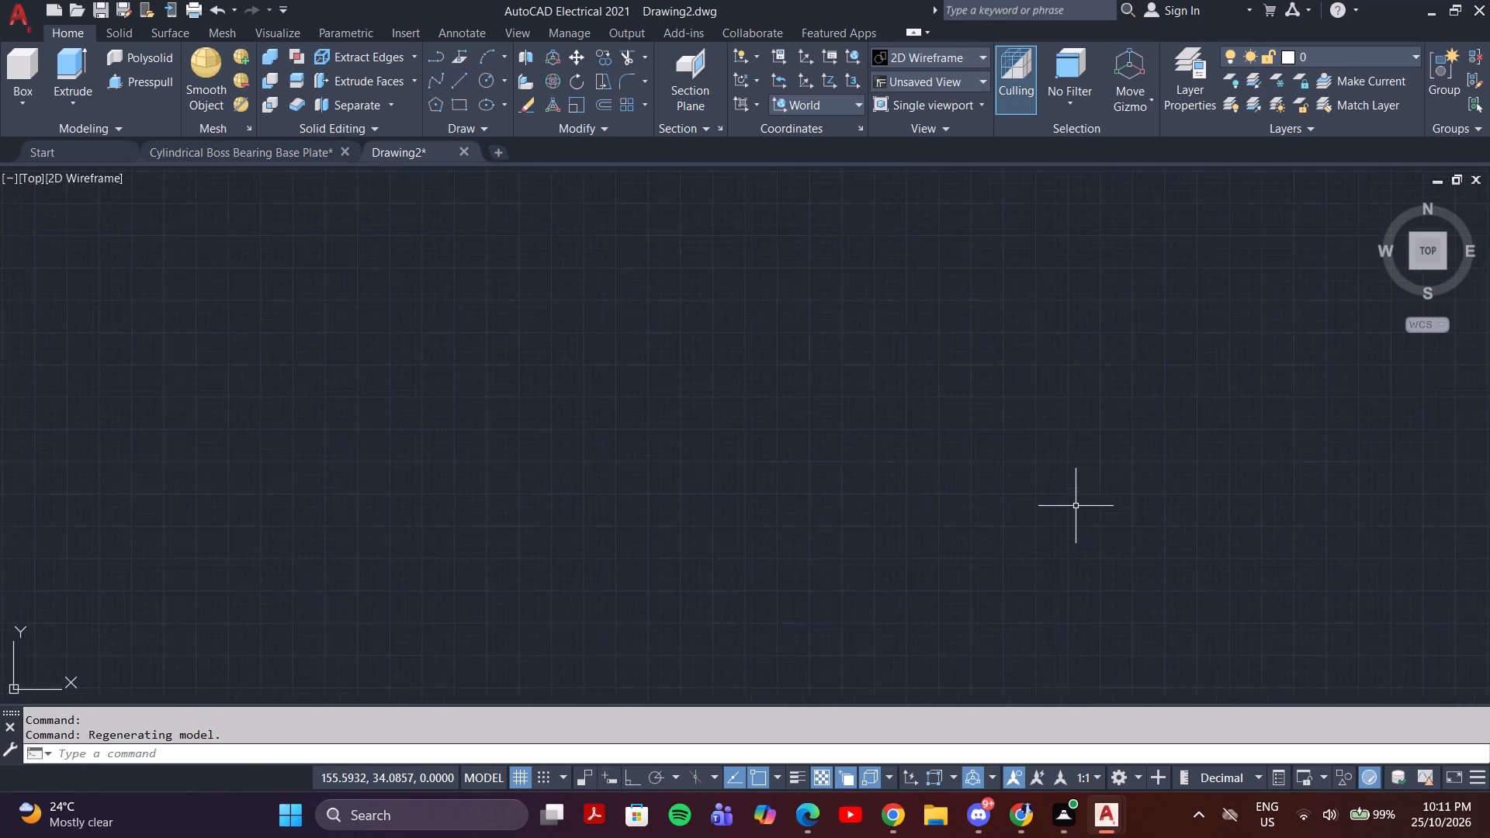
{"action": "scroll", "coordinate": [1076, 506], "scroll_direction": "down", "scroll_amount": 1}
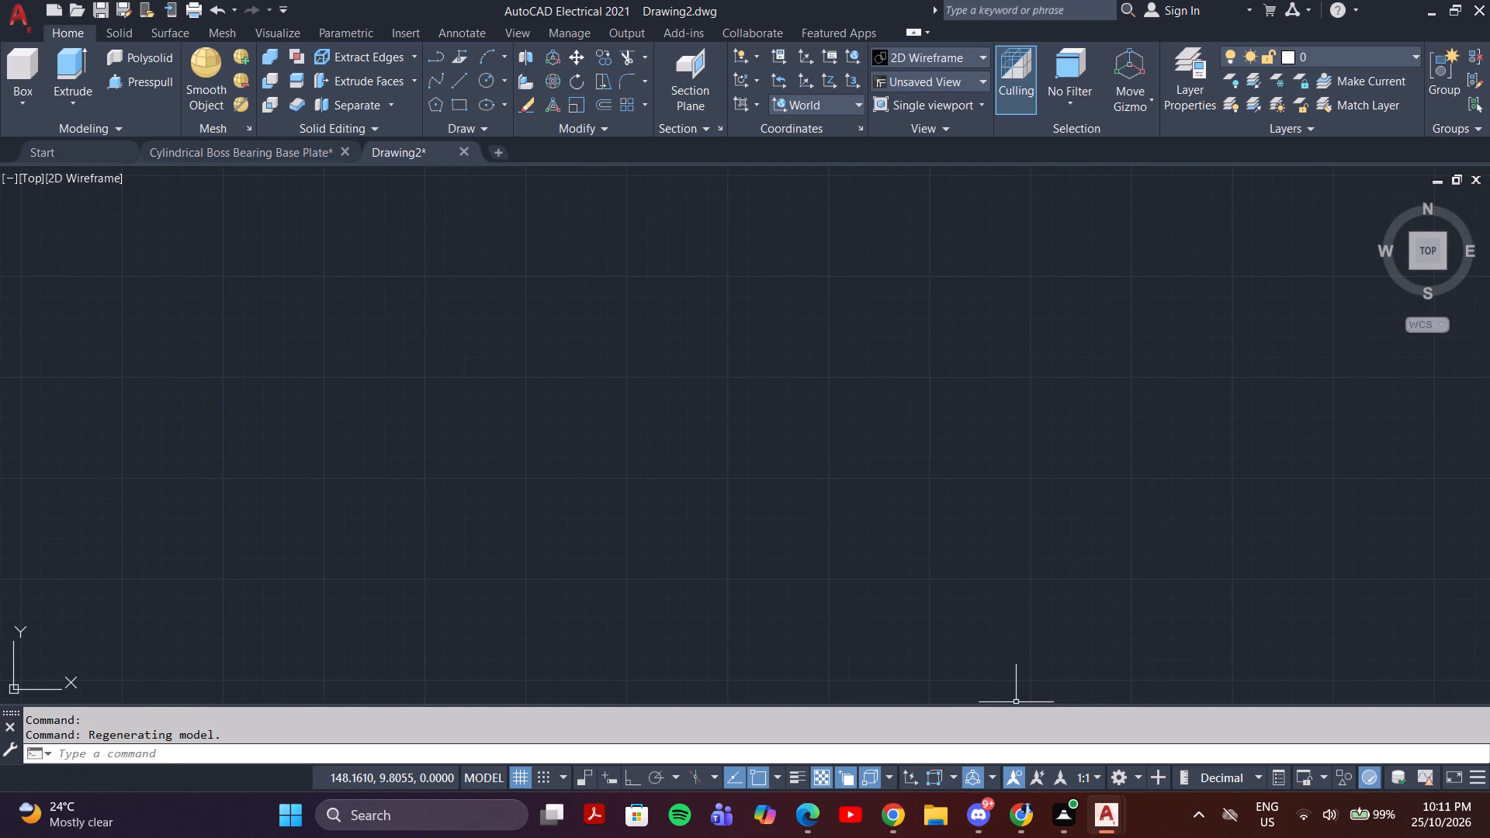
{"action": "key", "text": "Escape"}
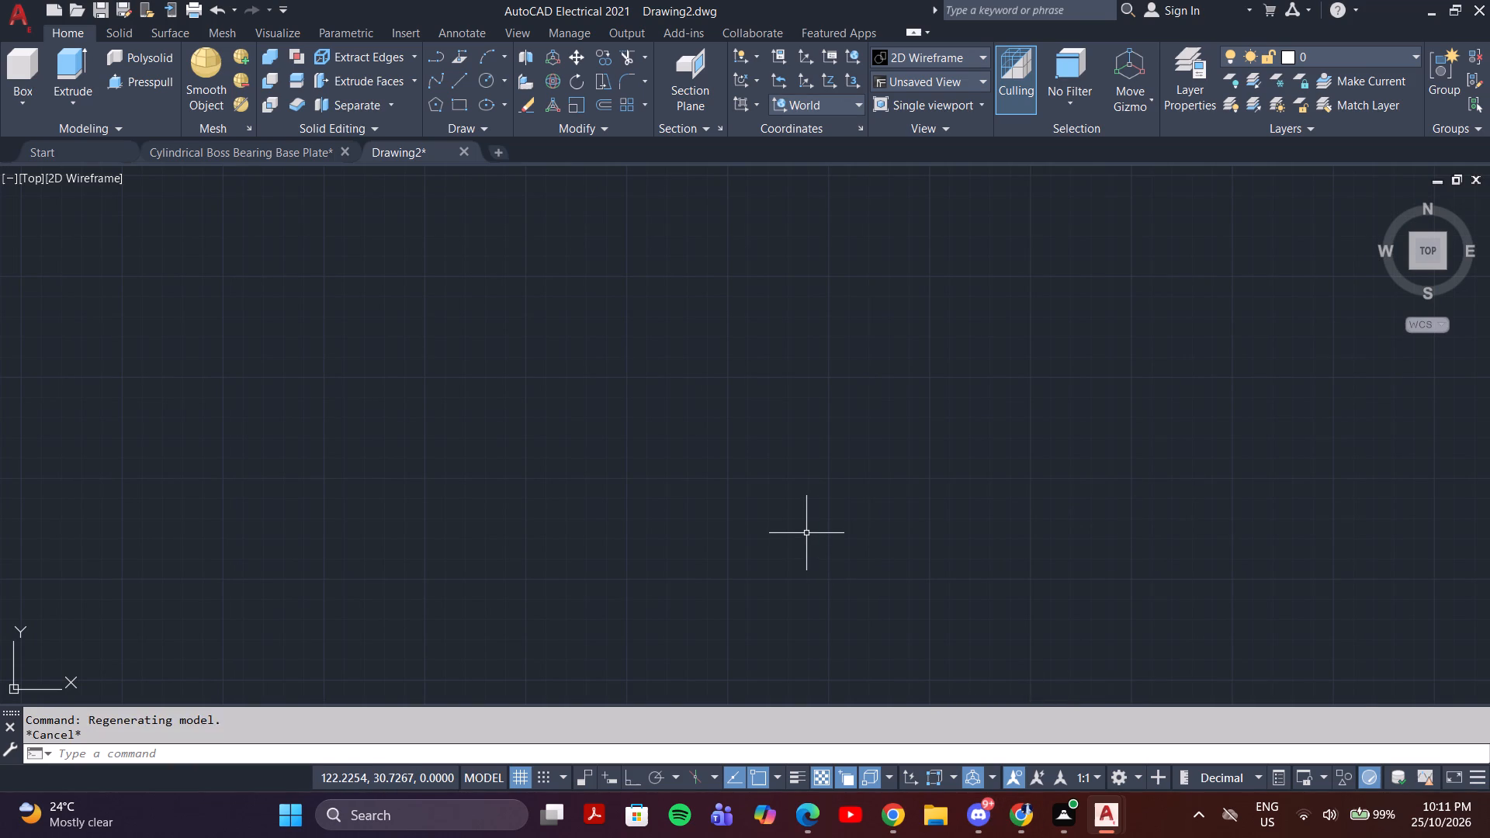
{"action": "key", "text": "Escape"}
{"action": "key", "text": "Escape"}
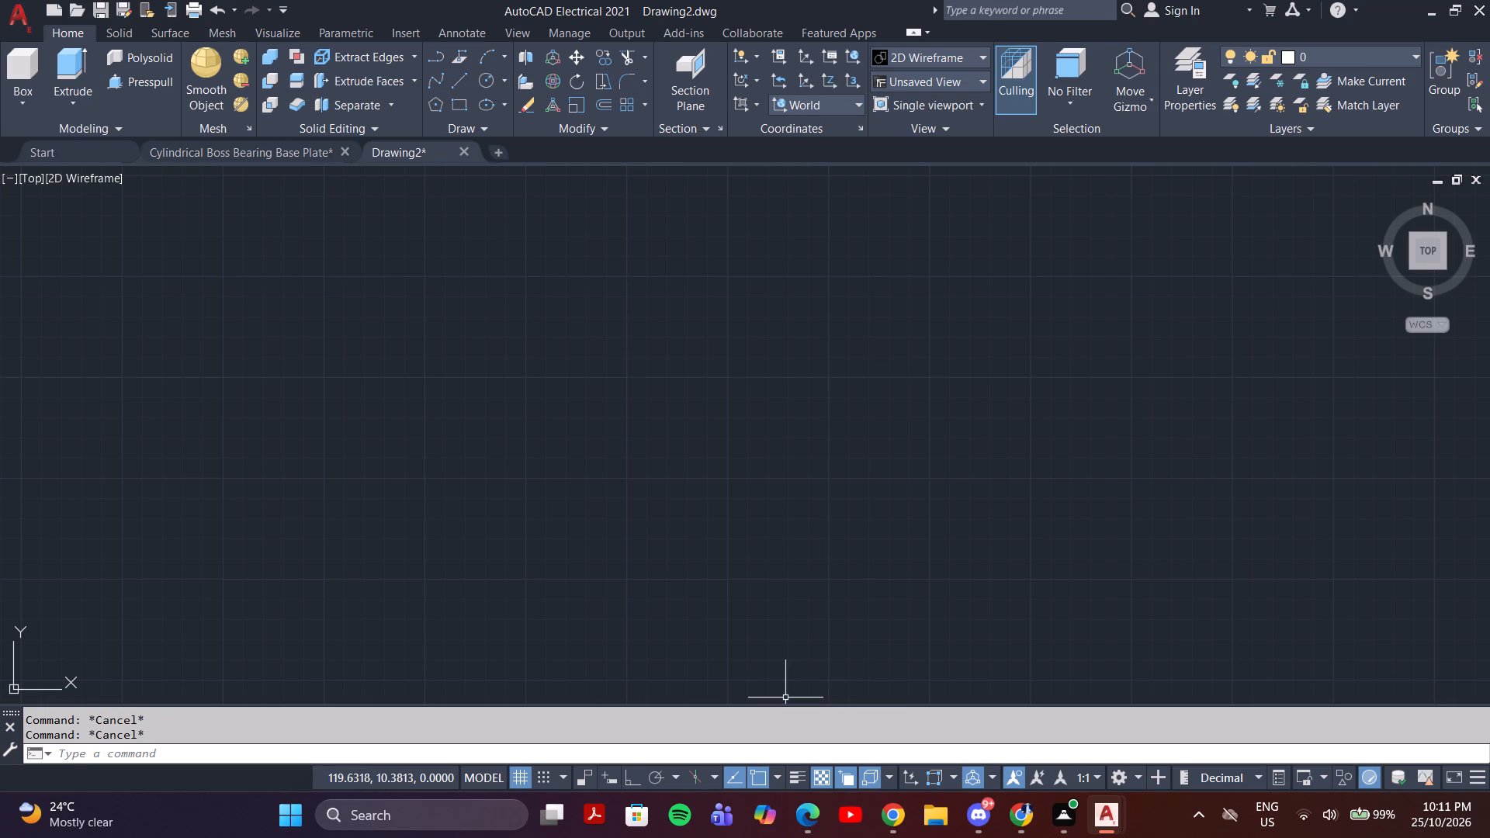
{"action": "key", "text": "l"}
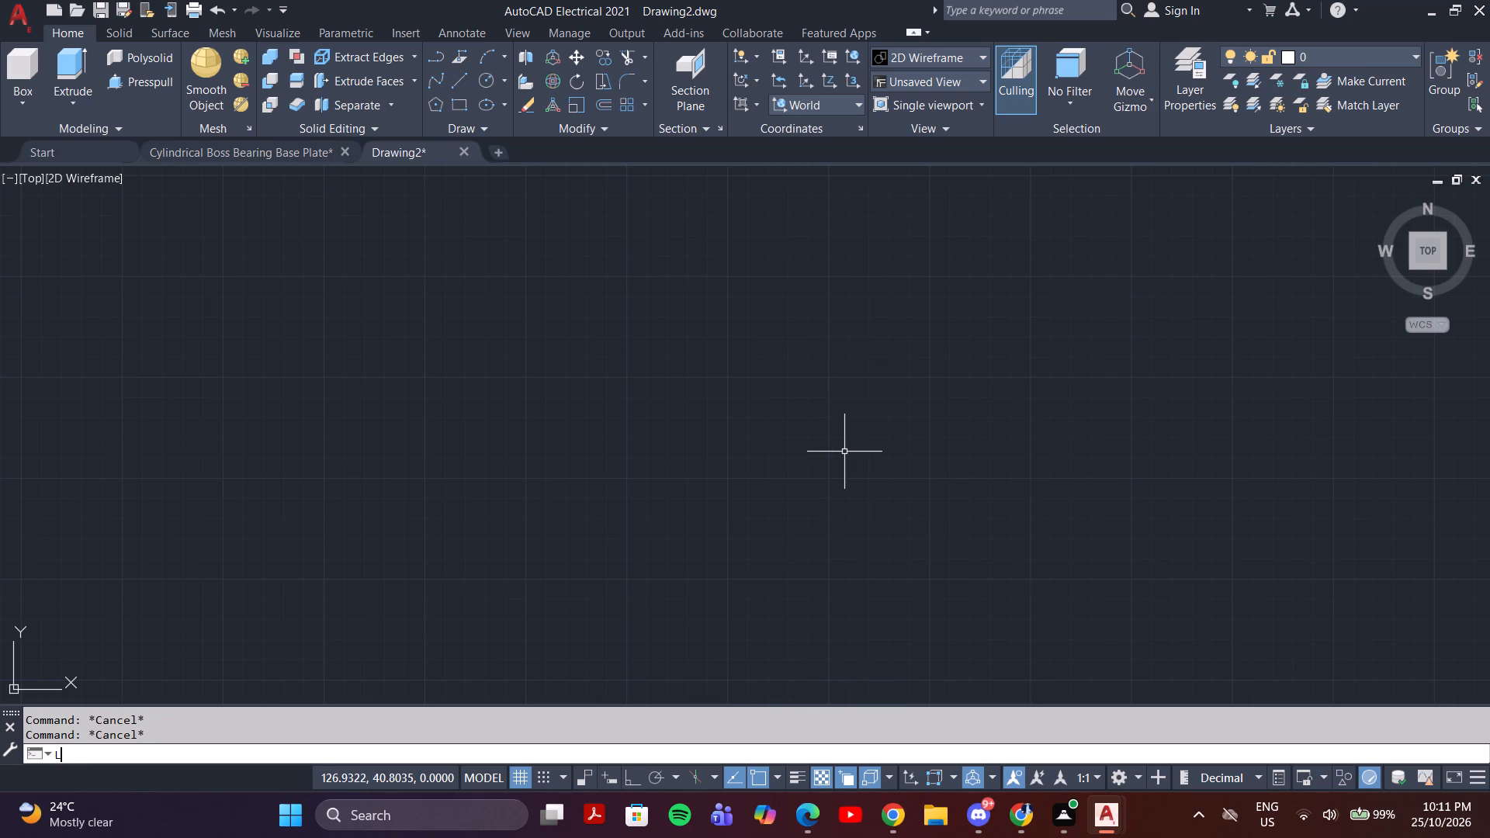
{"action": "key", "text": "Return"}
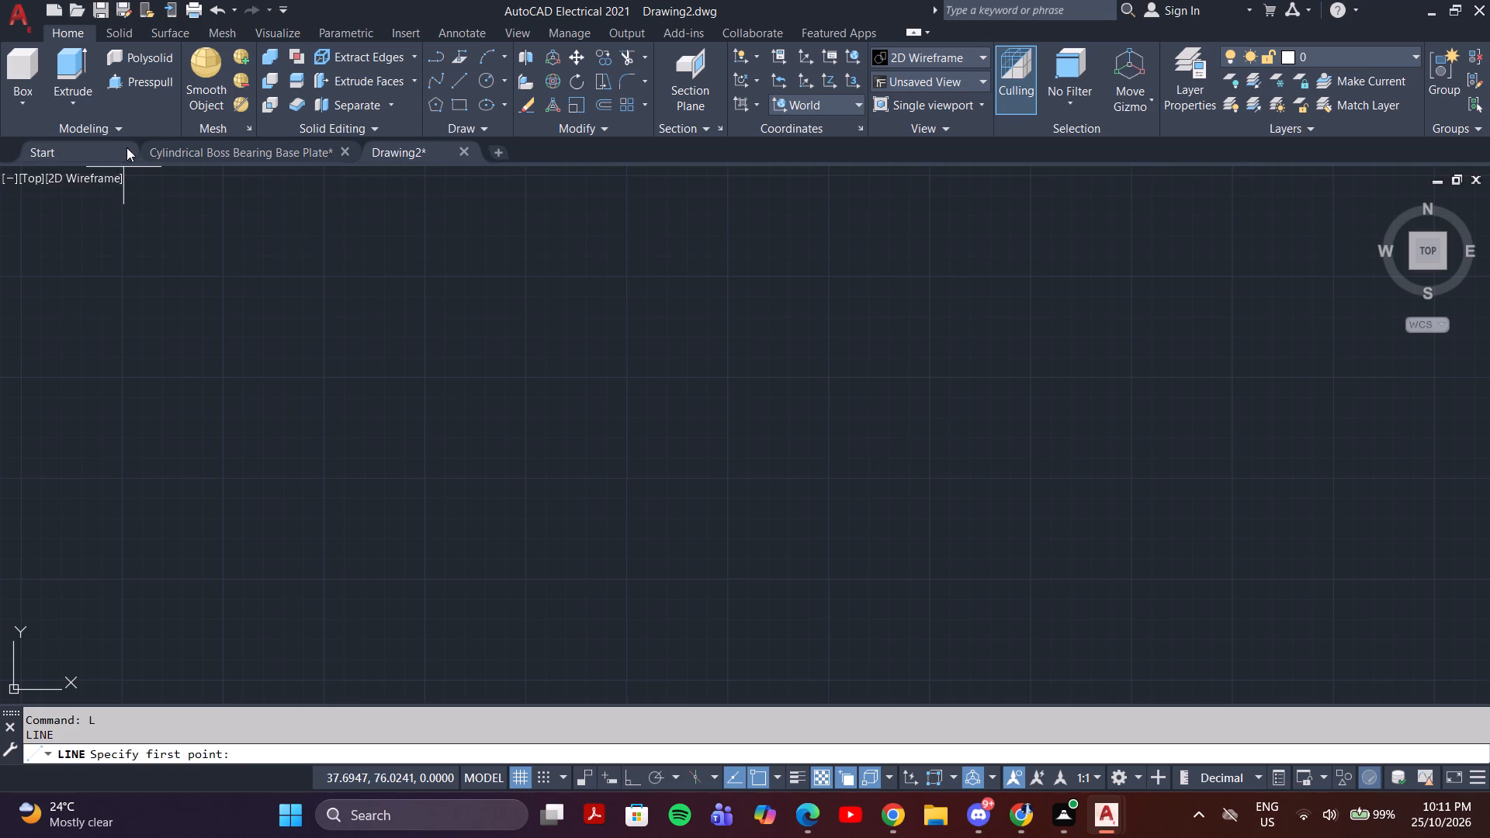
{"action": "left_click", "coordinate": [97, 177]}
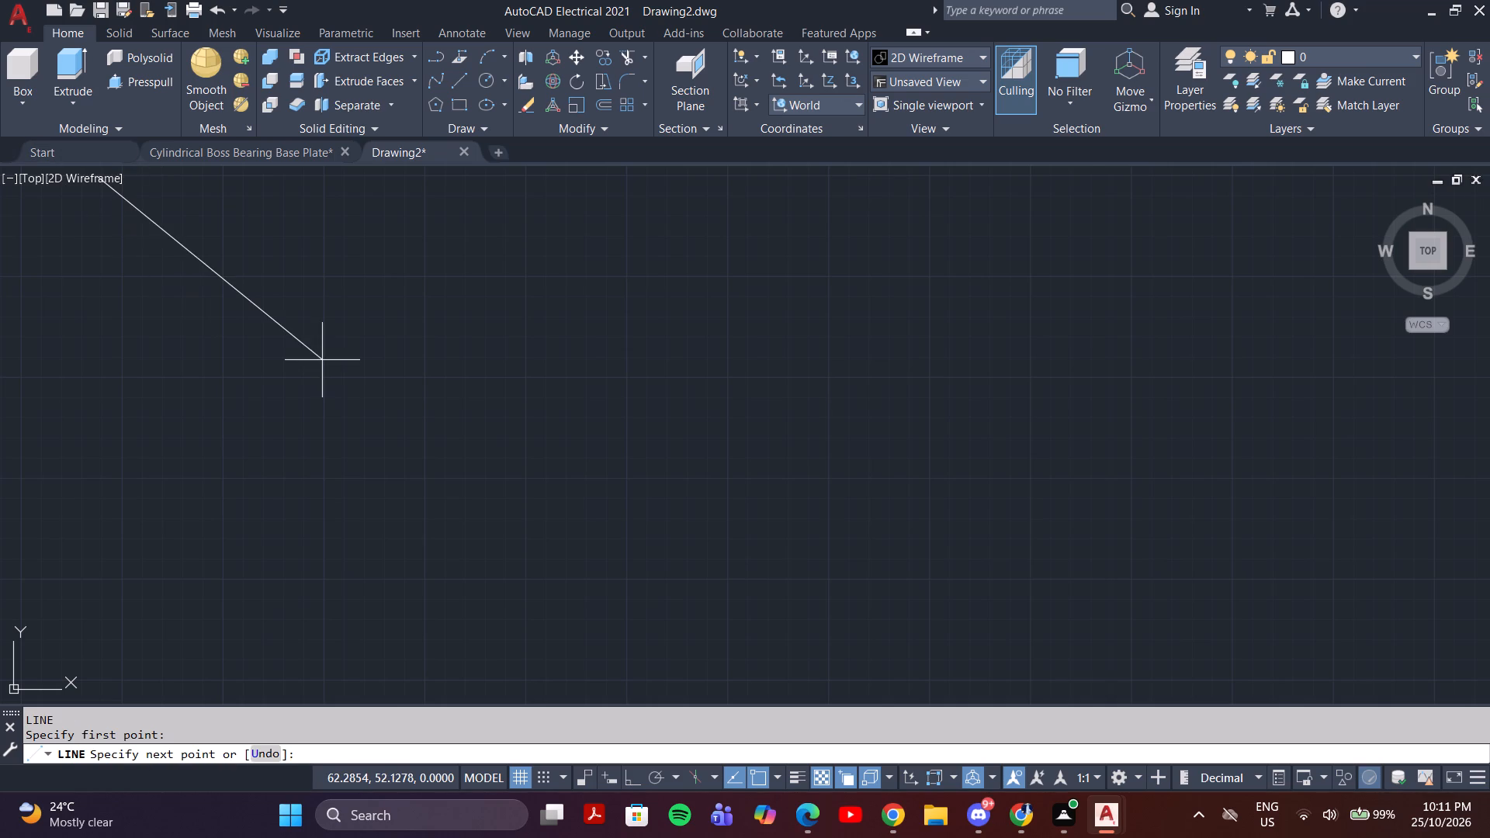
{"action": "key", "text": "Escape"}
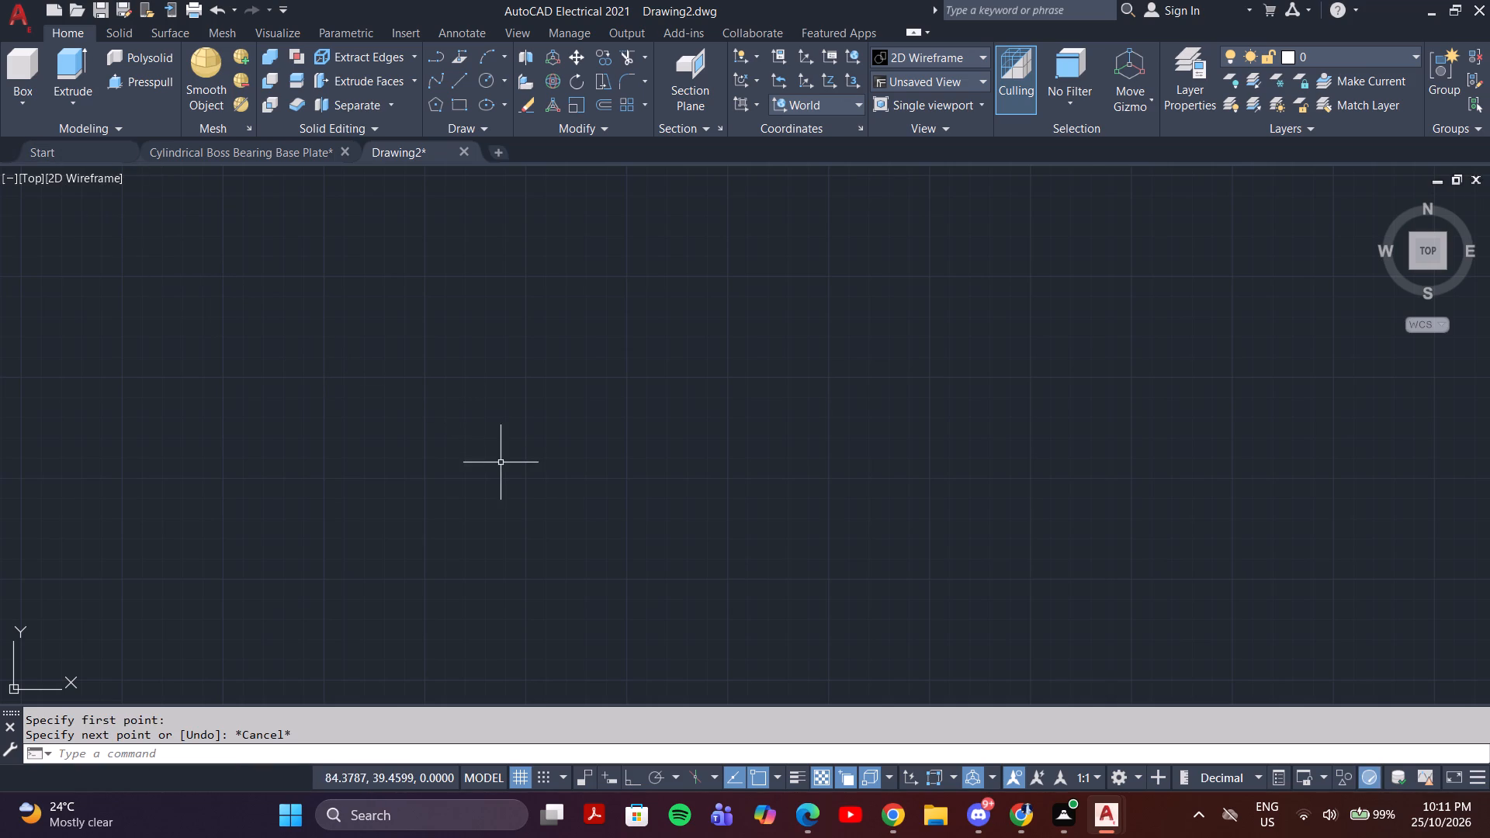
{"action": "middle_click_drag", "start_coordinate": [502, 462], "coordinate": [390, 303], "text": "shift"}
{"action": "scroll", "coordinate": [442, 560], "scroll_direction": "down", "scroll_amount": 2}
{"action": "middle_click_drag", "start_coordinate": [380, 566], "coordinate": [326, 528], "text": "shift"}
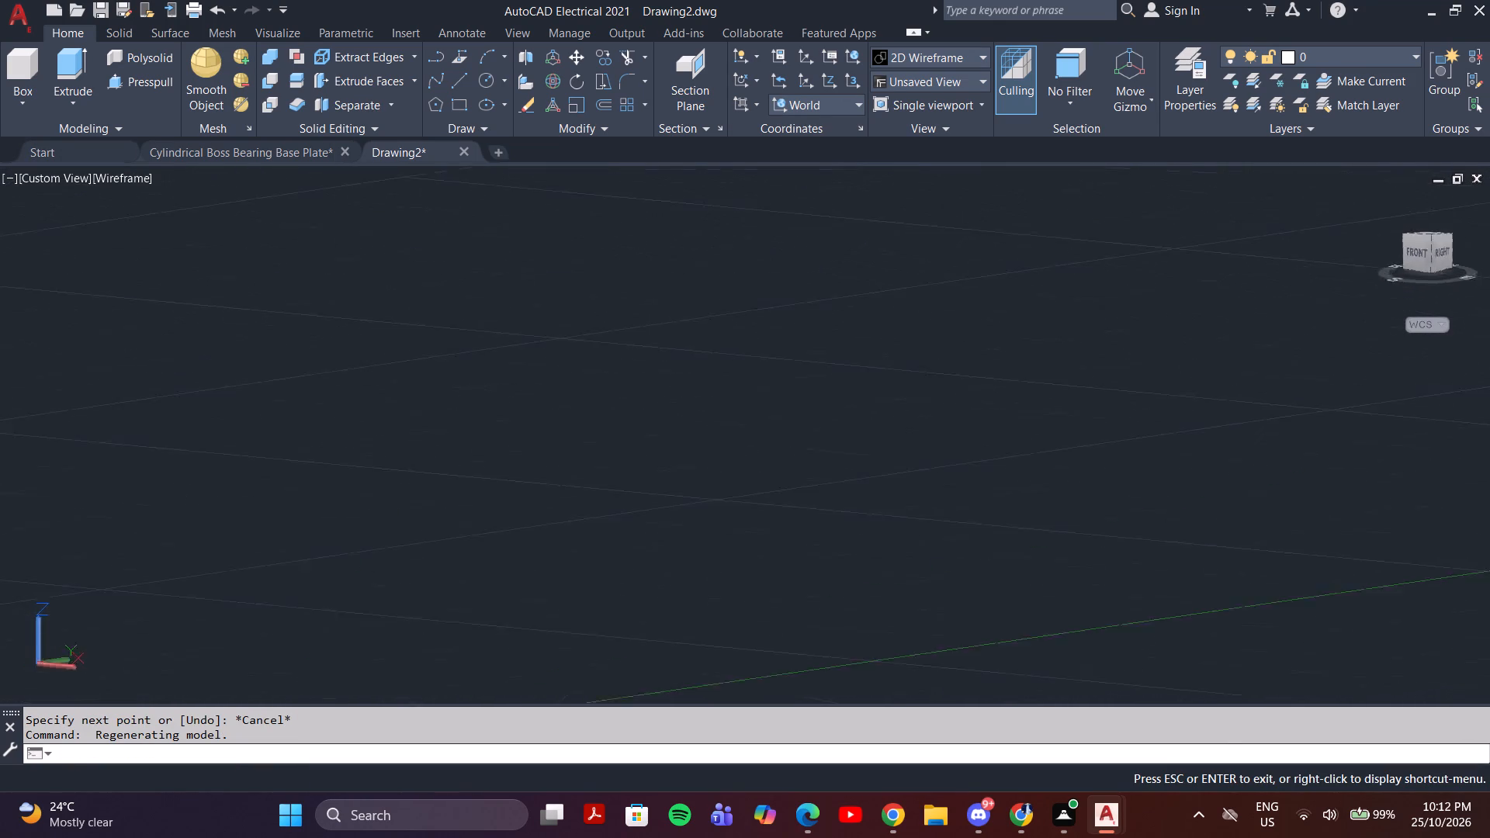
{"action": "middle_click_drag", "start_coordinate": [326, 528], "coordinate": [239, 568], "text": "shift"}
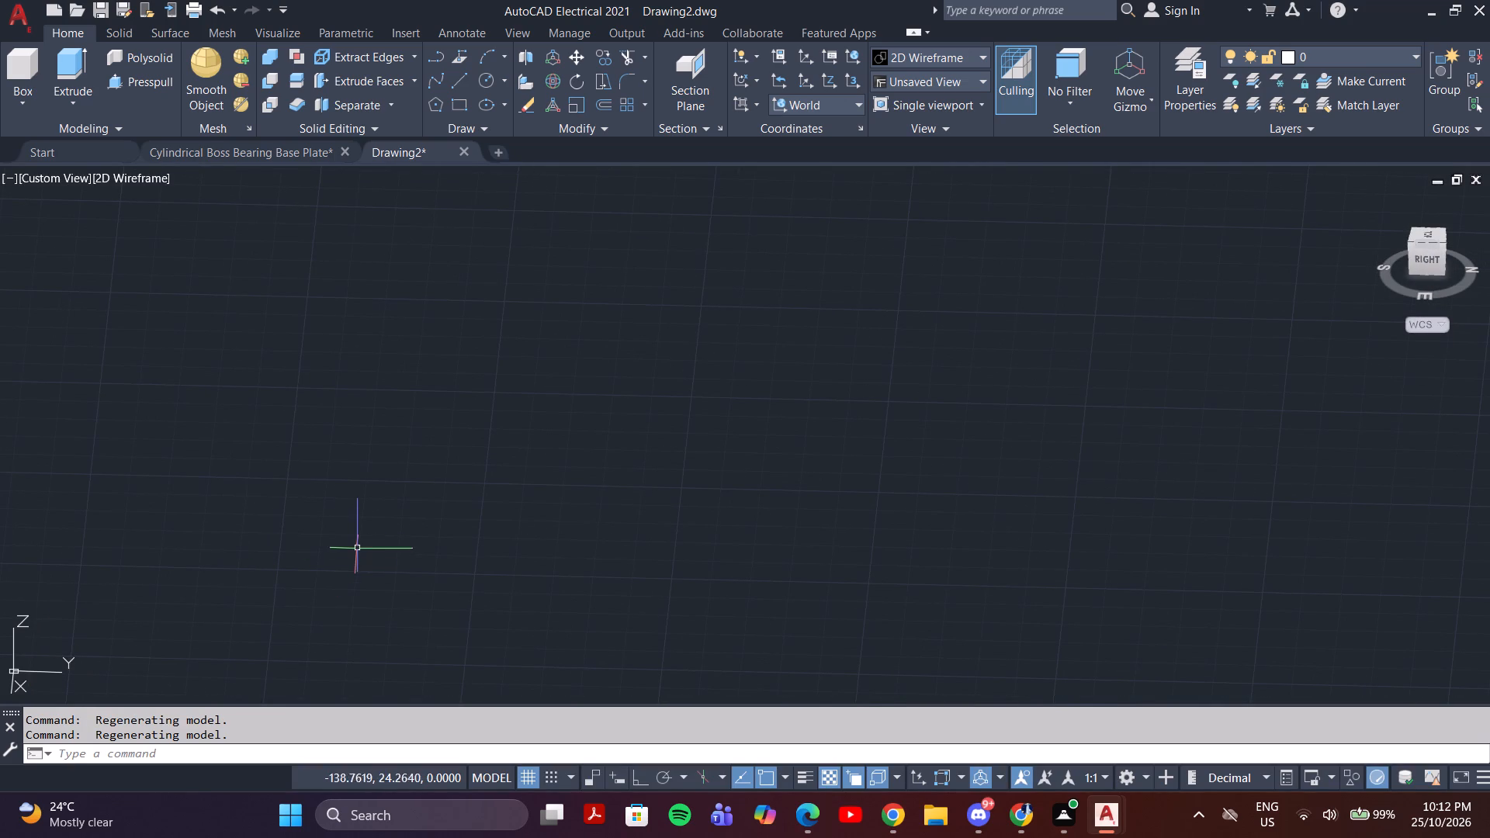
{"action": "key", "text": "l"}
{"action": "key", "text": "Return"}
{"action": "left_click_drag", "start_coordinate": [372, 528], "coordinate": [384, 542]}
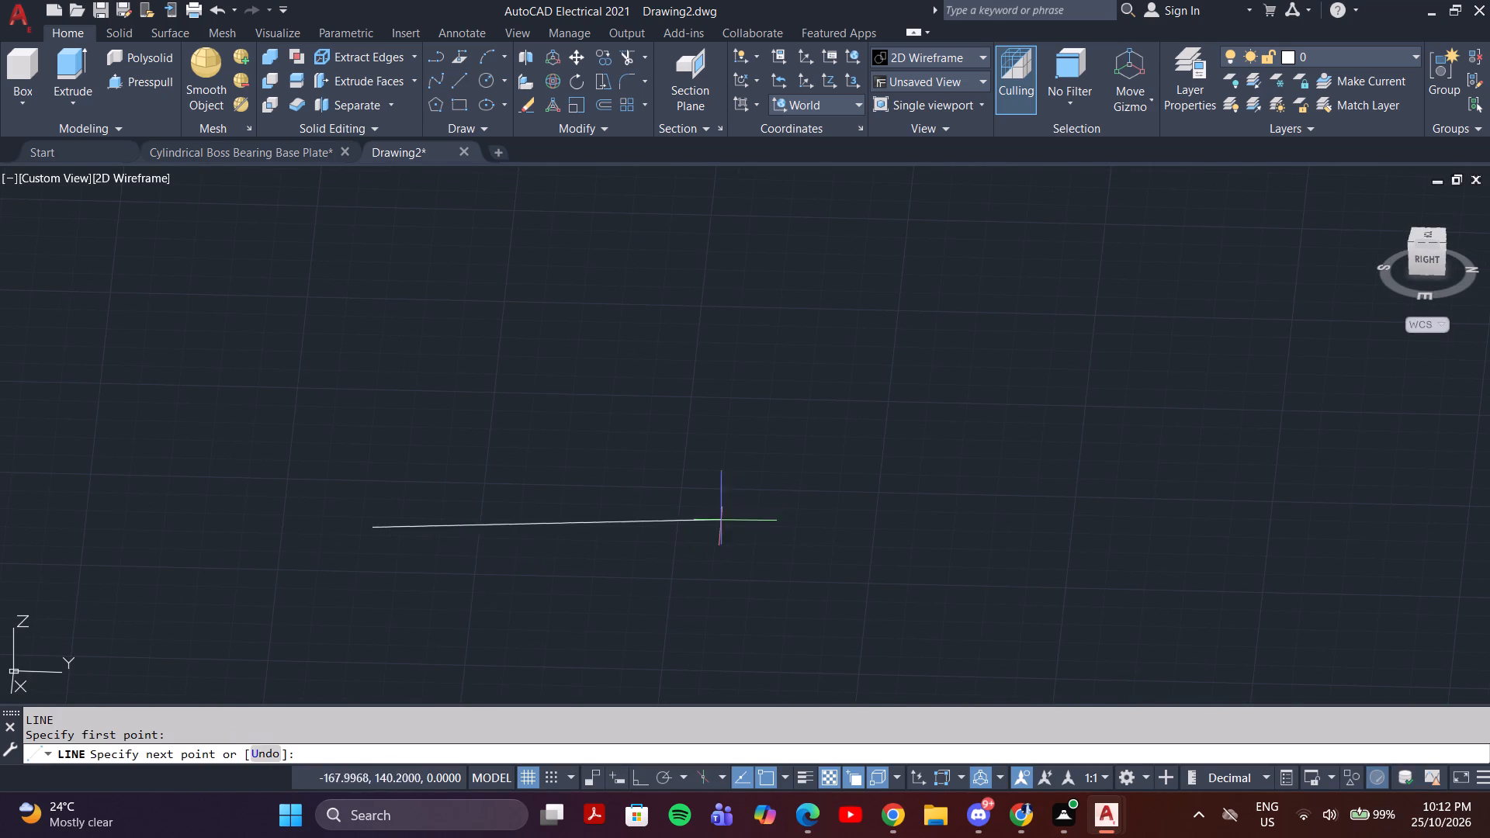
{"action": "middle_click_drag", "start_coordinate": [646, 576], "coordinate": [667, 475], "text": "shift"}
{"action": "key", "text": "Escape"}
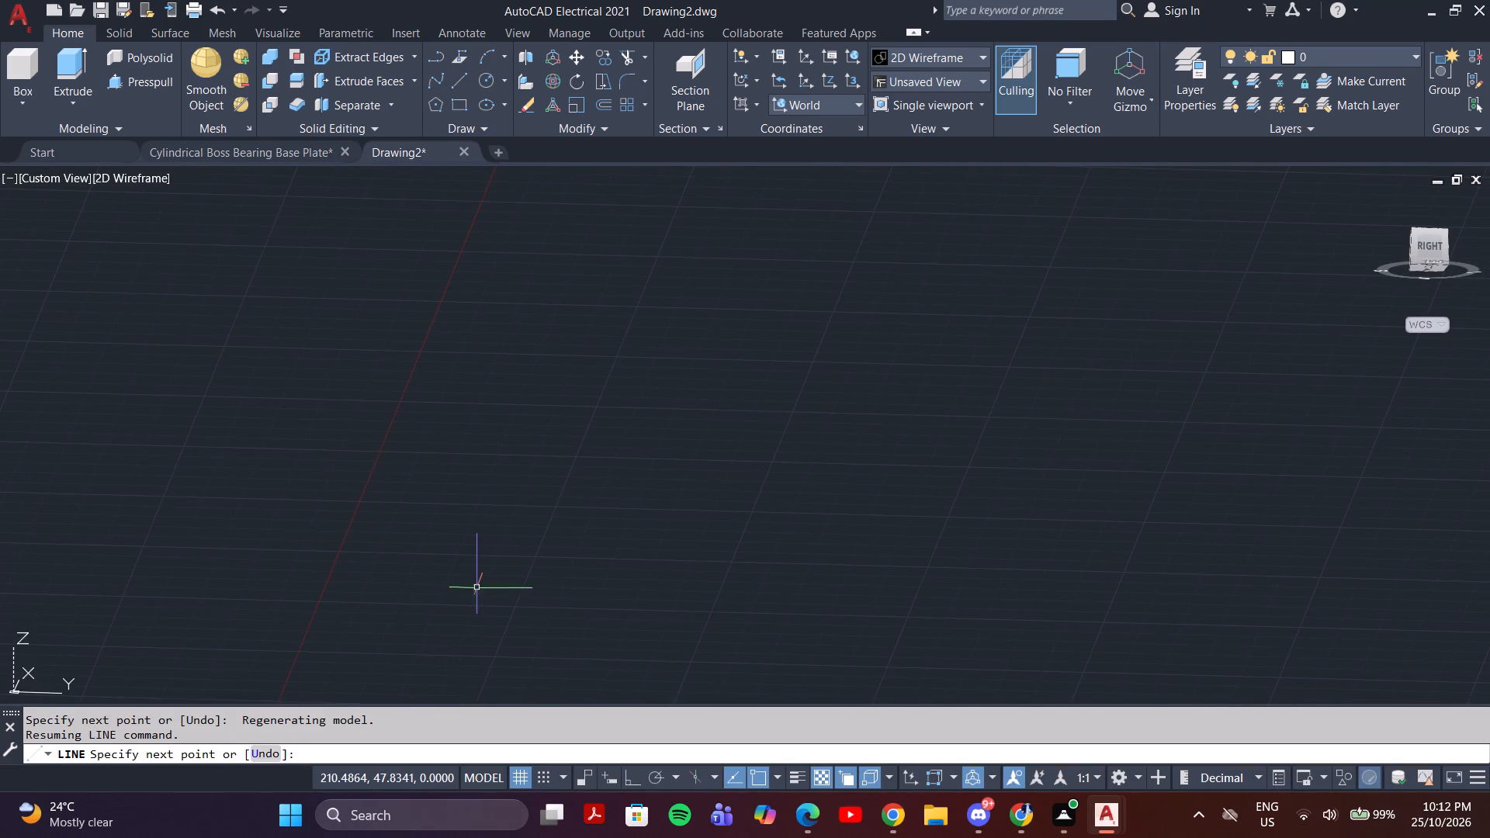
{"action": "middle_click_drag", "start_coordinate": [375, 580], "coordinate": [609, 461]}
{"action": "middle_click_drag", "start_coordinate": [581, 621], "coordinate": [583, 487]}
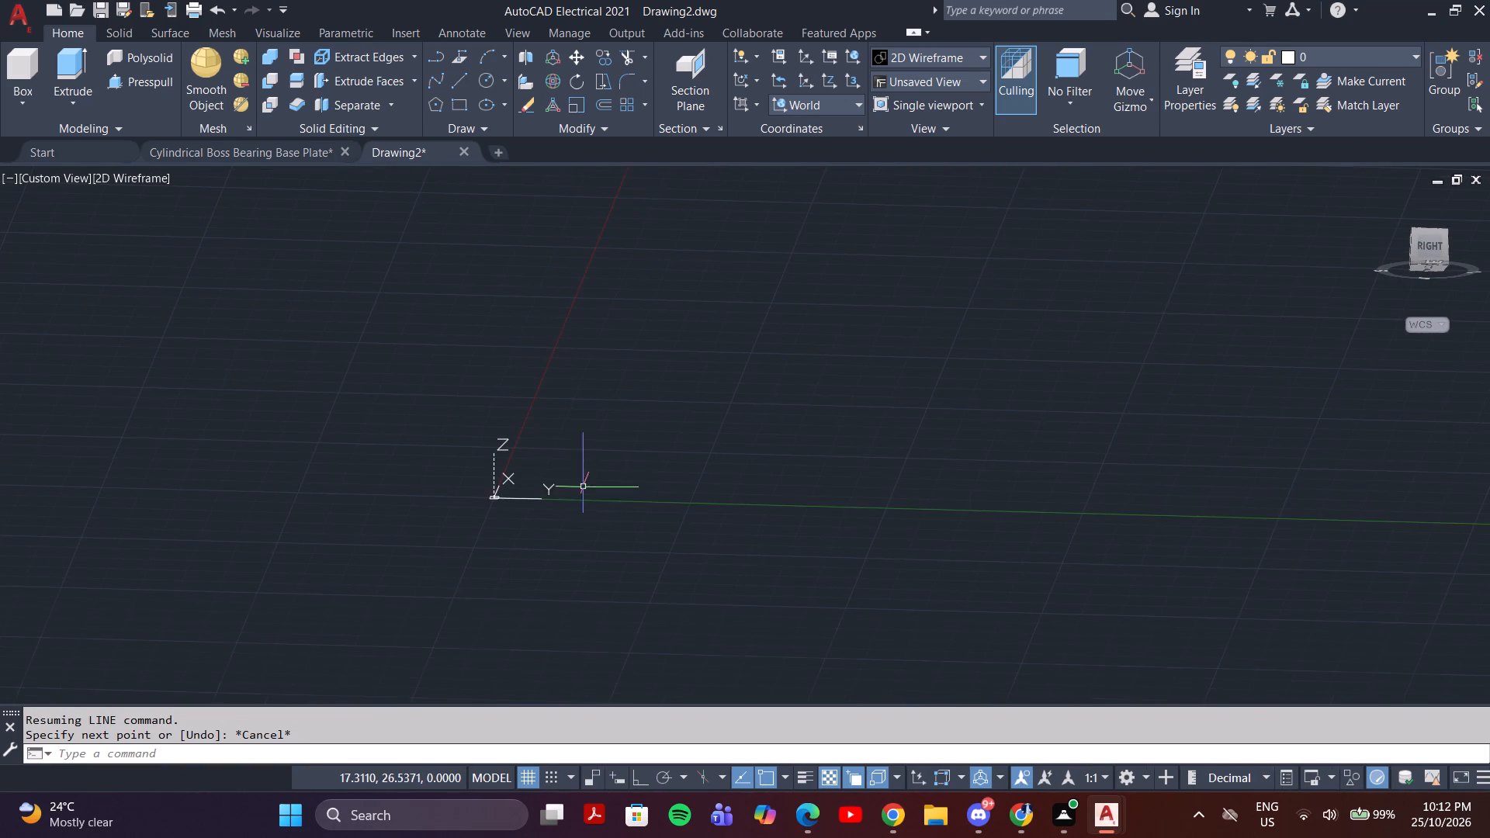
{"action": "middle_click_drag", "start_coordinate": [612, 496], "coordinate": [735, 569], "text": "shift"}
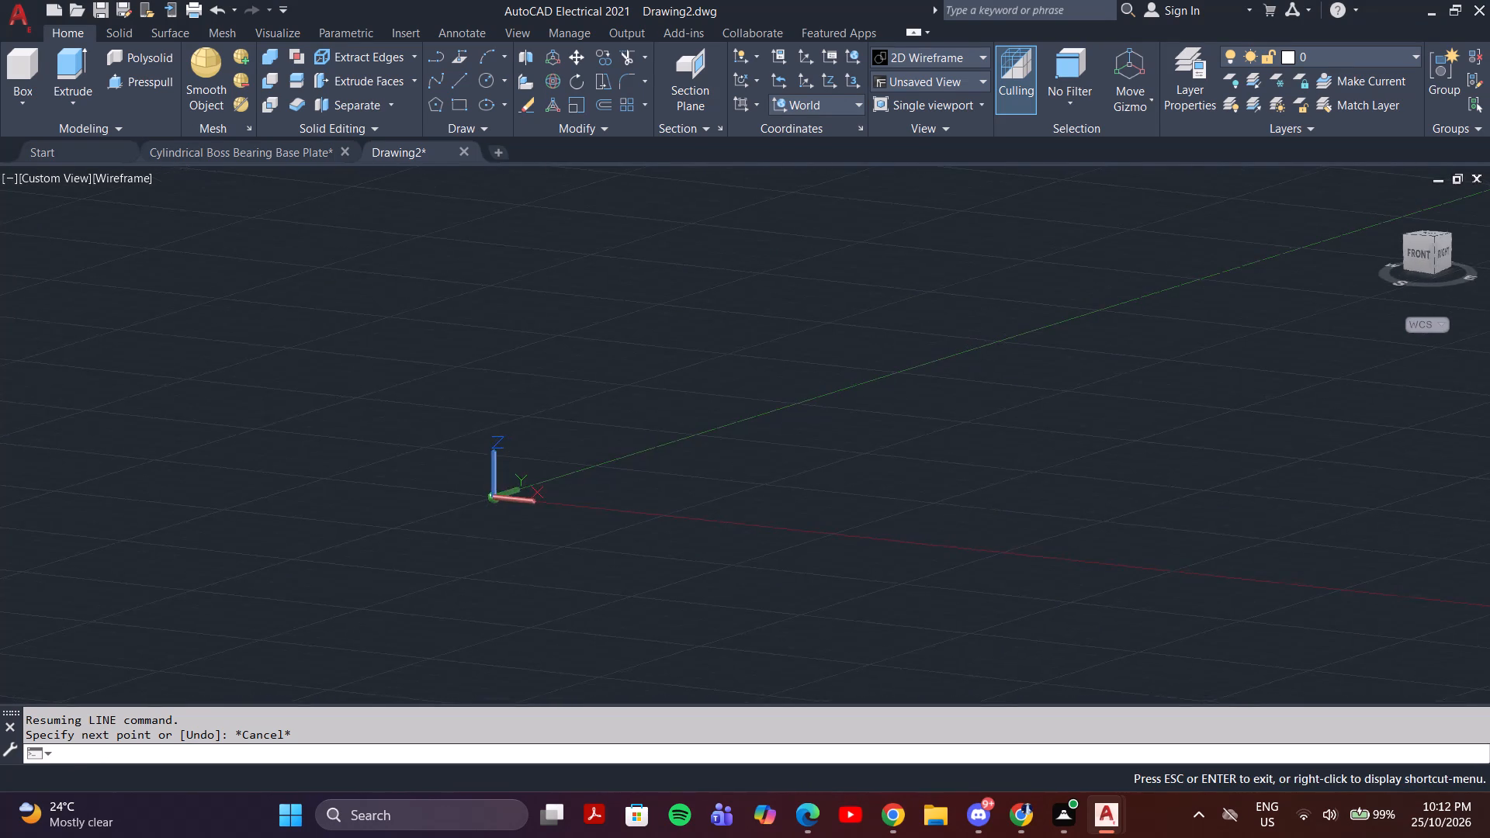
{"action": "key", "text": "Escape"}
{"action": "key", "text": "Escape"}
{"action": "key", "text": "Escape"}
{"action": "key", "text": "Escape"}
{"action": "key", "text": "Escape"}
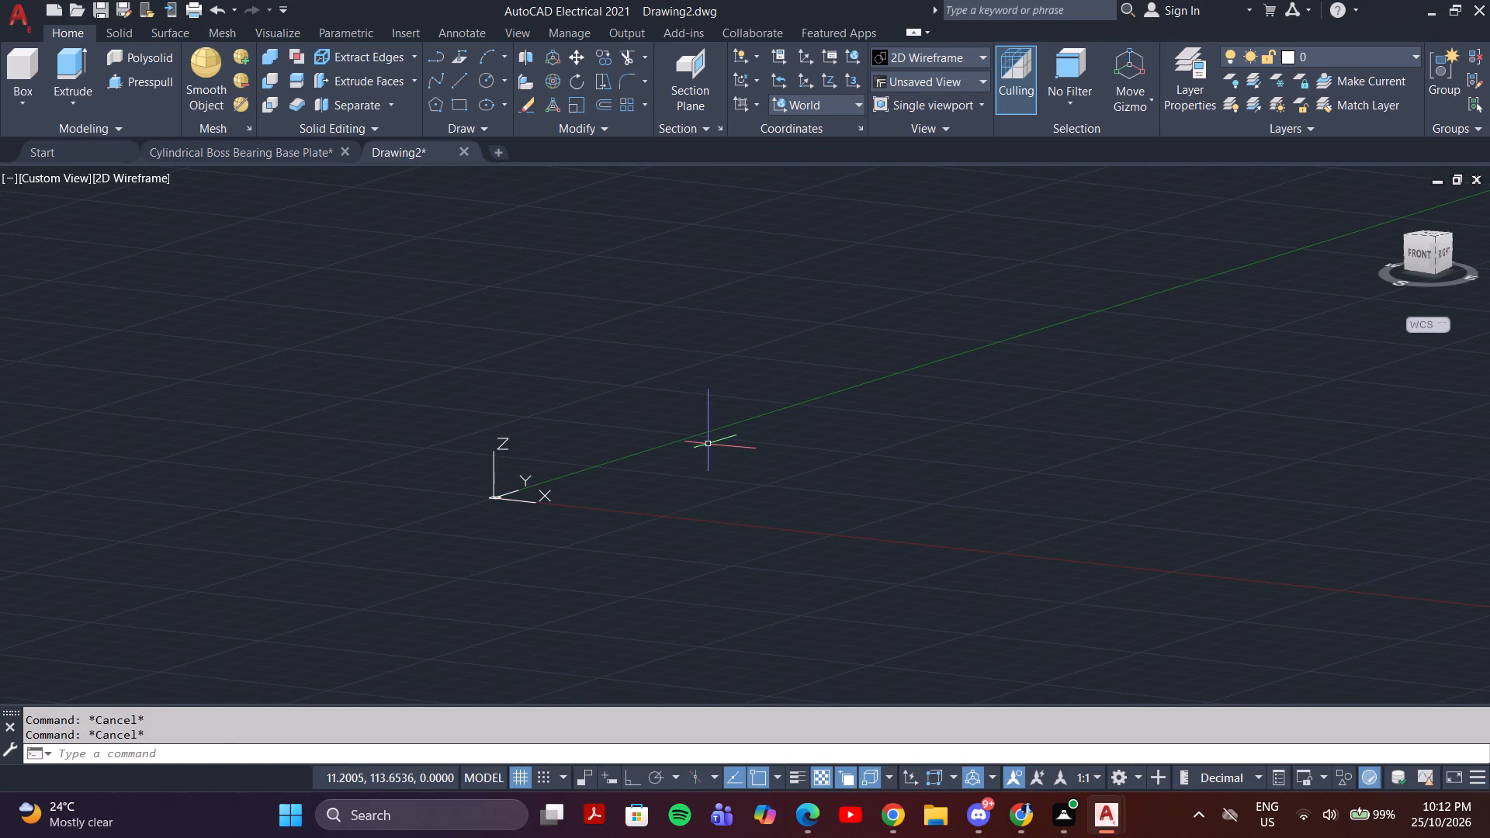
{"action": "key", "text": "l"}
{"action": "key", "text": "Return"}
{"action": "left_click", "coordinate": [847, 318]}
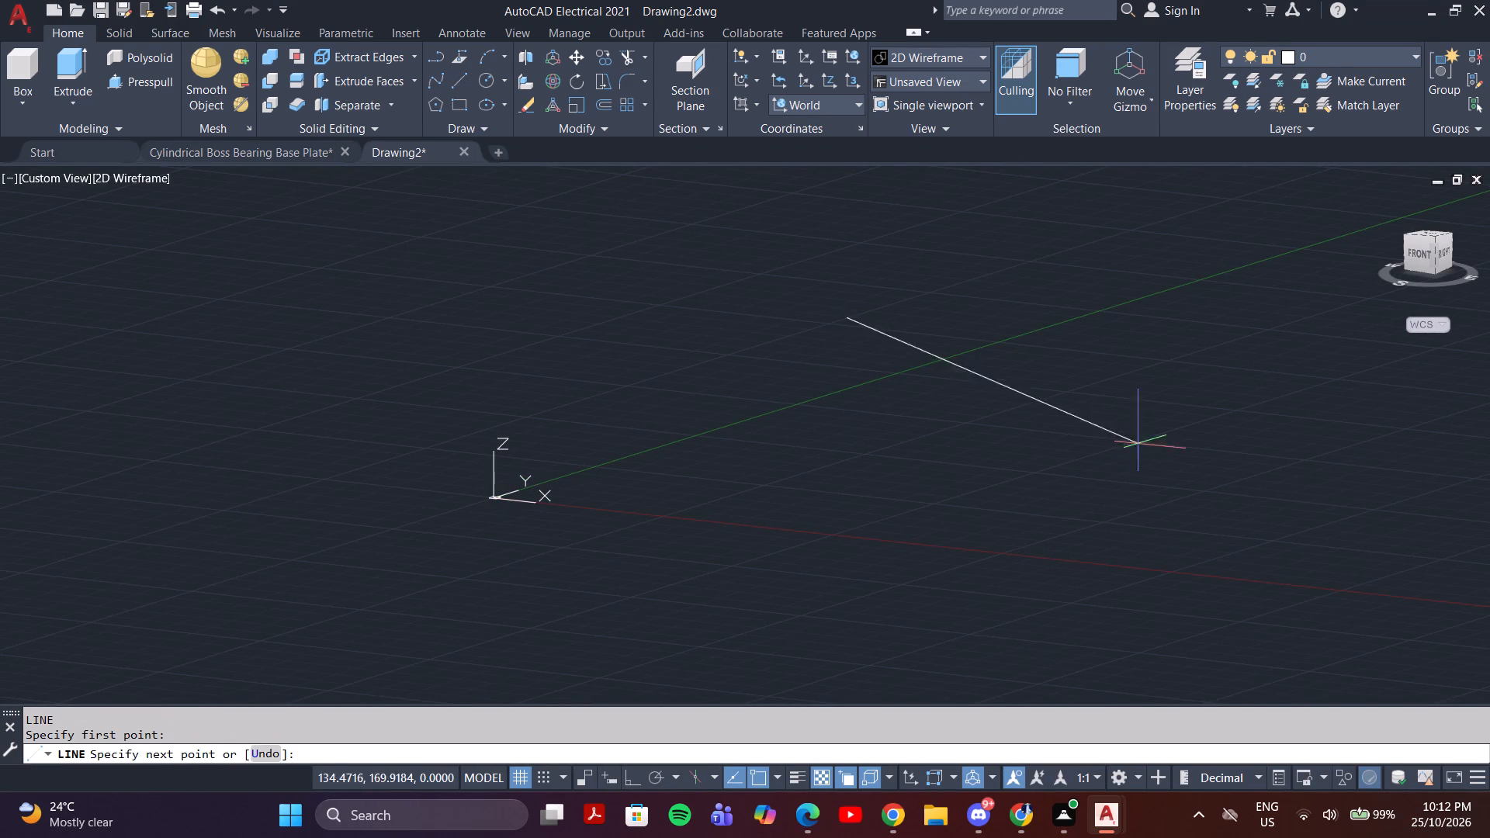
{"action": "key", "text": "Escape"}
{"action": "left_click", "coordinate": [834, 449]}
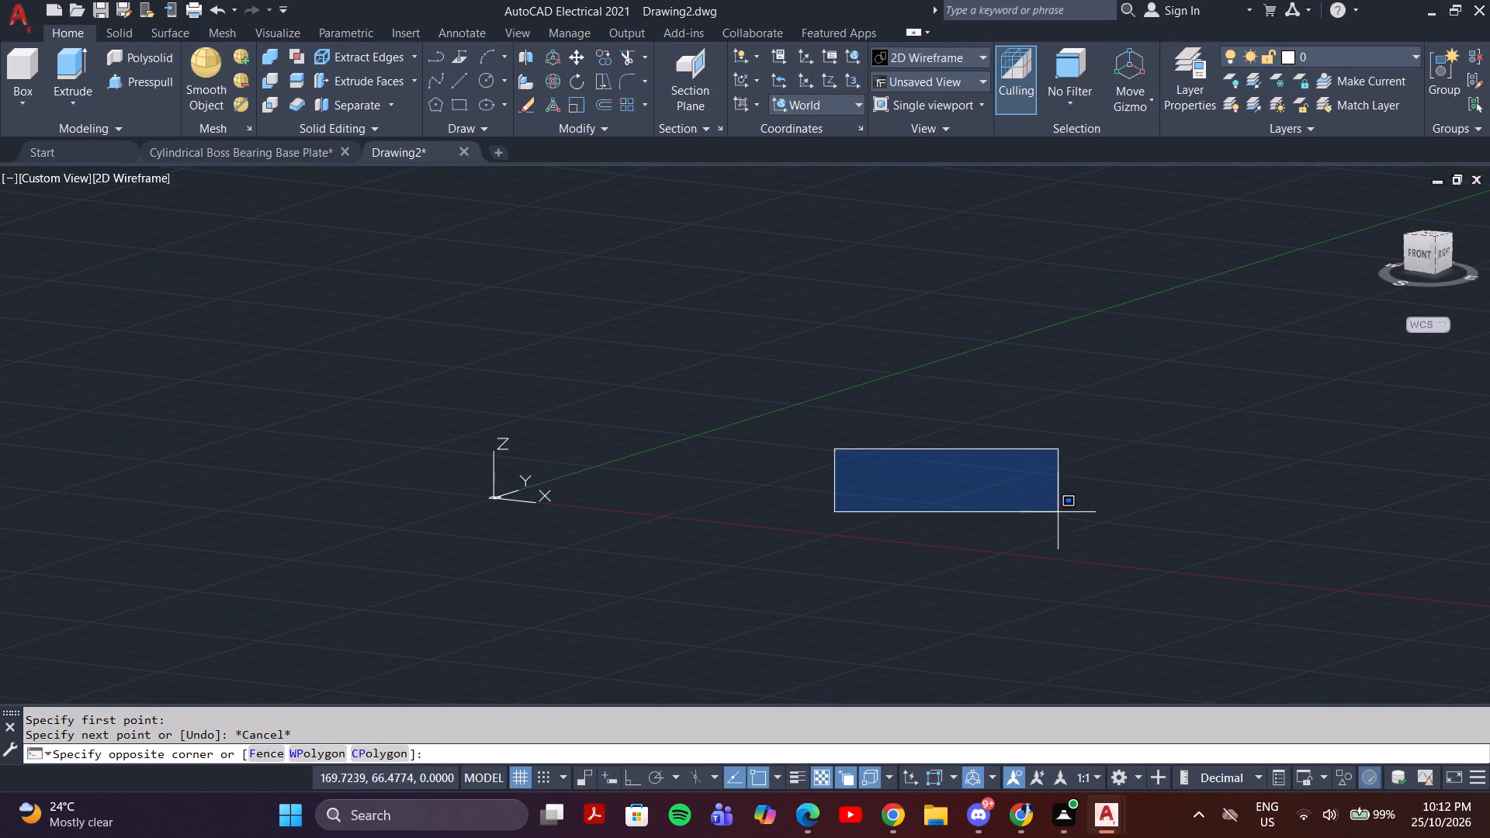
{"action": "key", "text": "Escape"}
Draw a single 100-unit line parallel to the X axis in a 3D view, with Ortho mode turned on.
{"action": "key", "text": "l"}
{"action": "key", "text": "Return"}
{"action": "left_click_drag", "start_coordinate": [929, 480], "coordinate": [939, 480]}
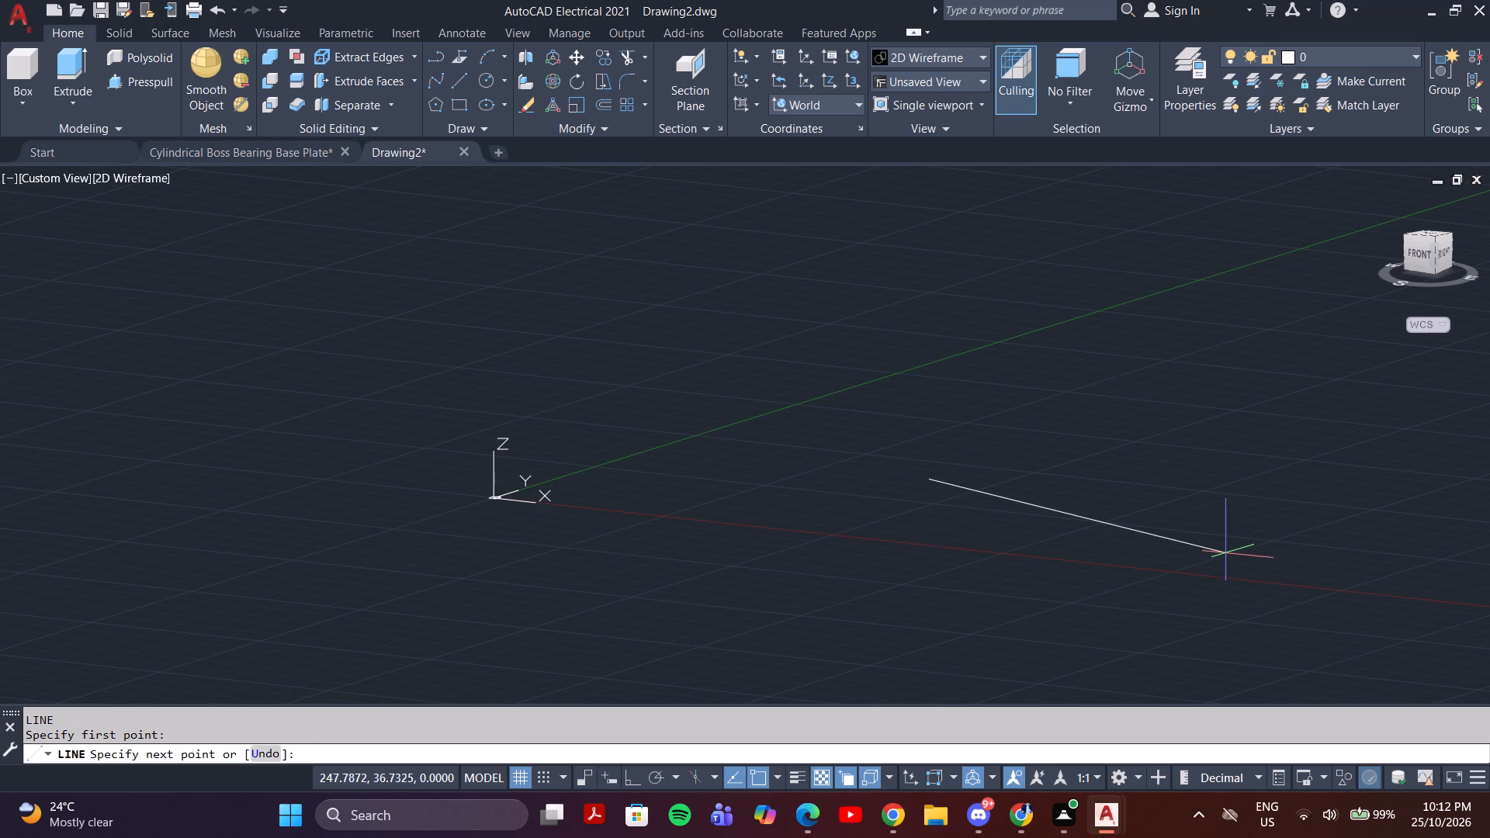
{"action": "key", "text": "F8"}
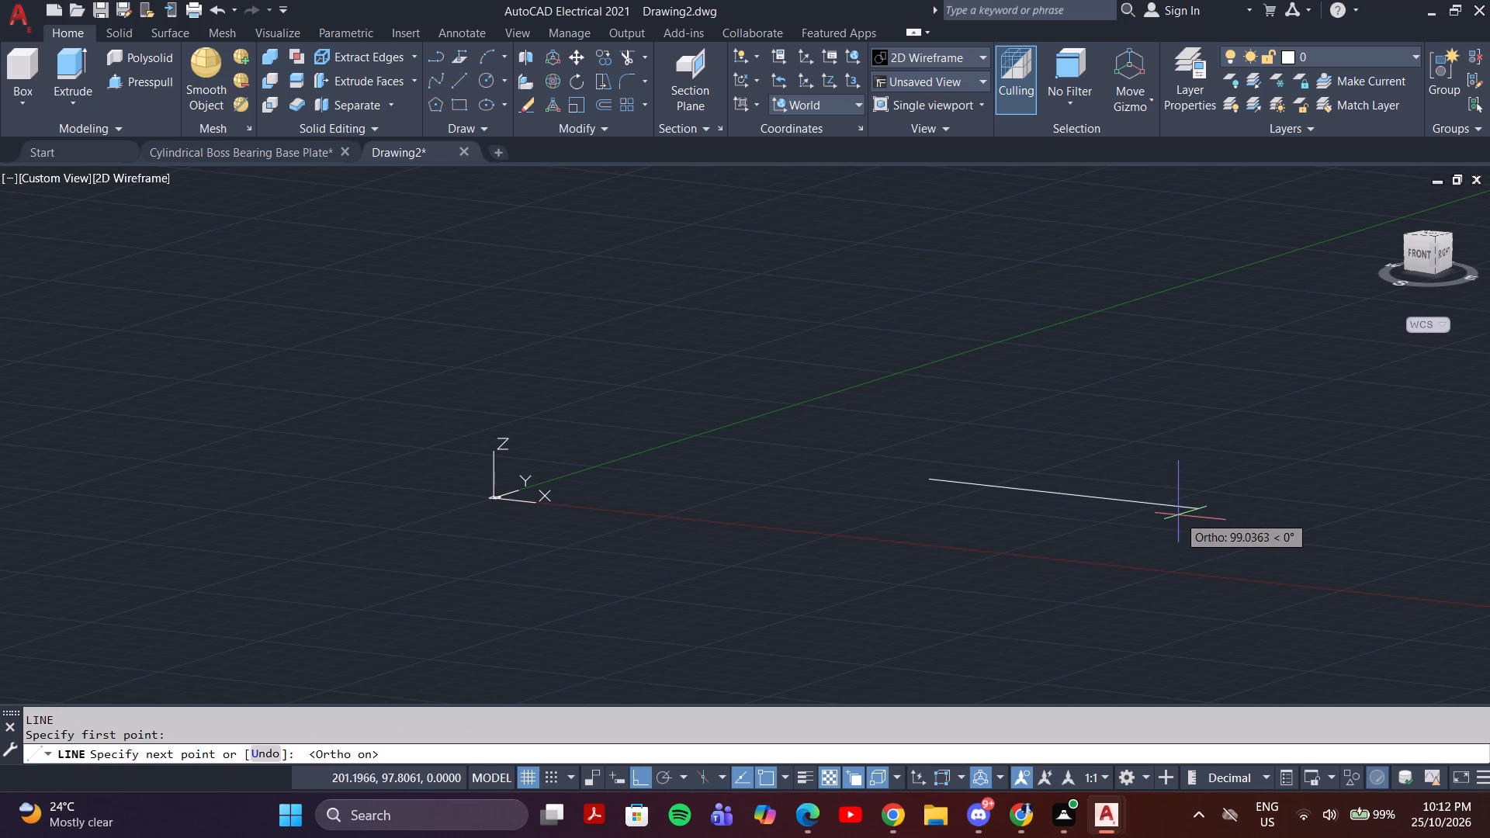
{"action": "middle_click_drag", "start_coordinate": [1186, 530], "coordinate": [1167, 525], "text": "shift"}
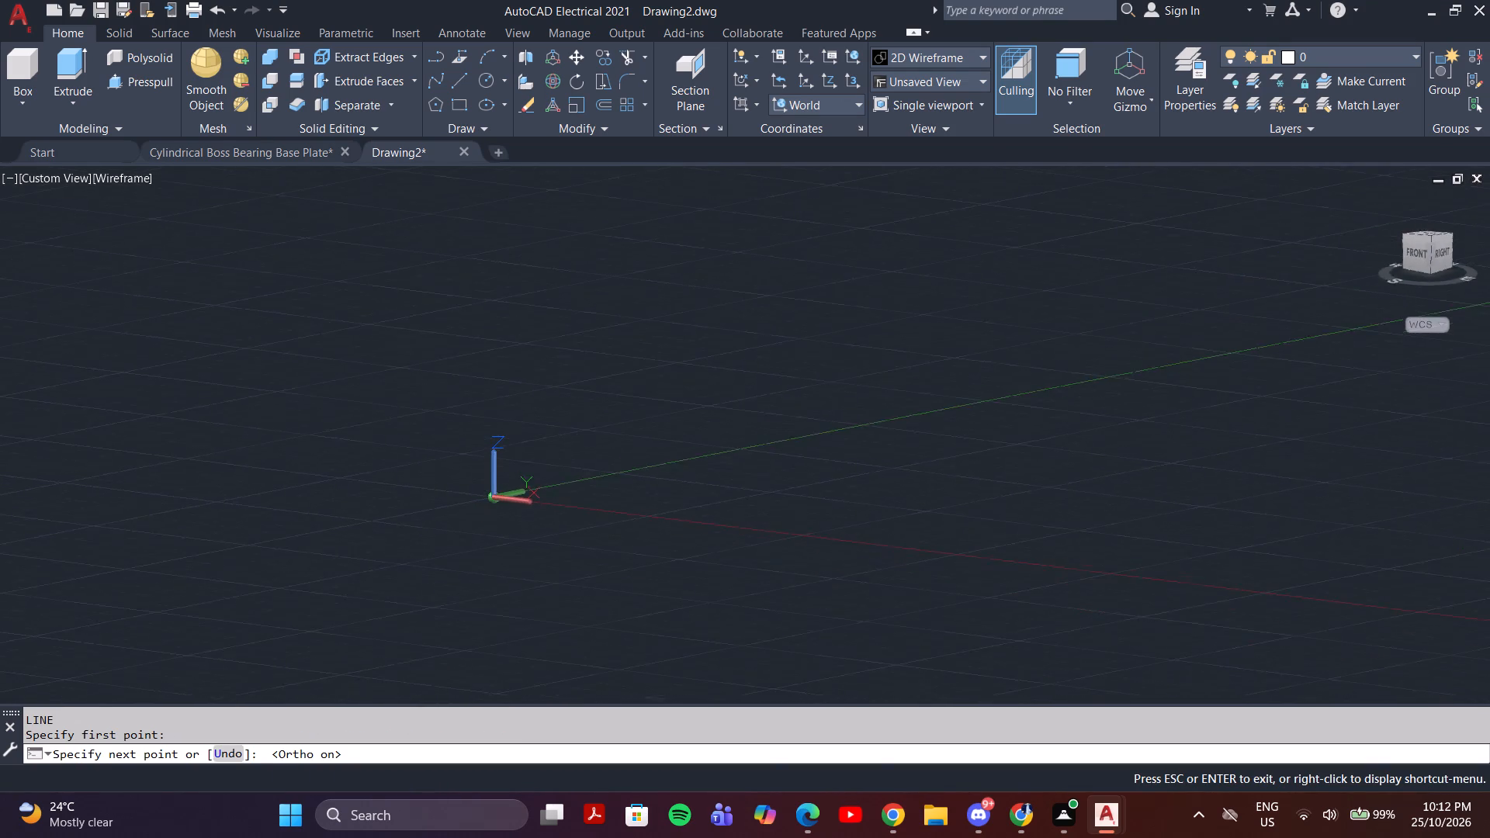
{"action": "middle_click_drag", "start_coordinate": [1167, 525], "coordinate": [1114, 525], "text": "shift"}
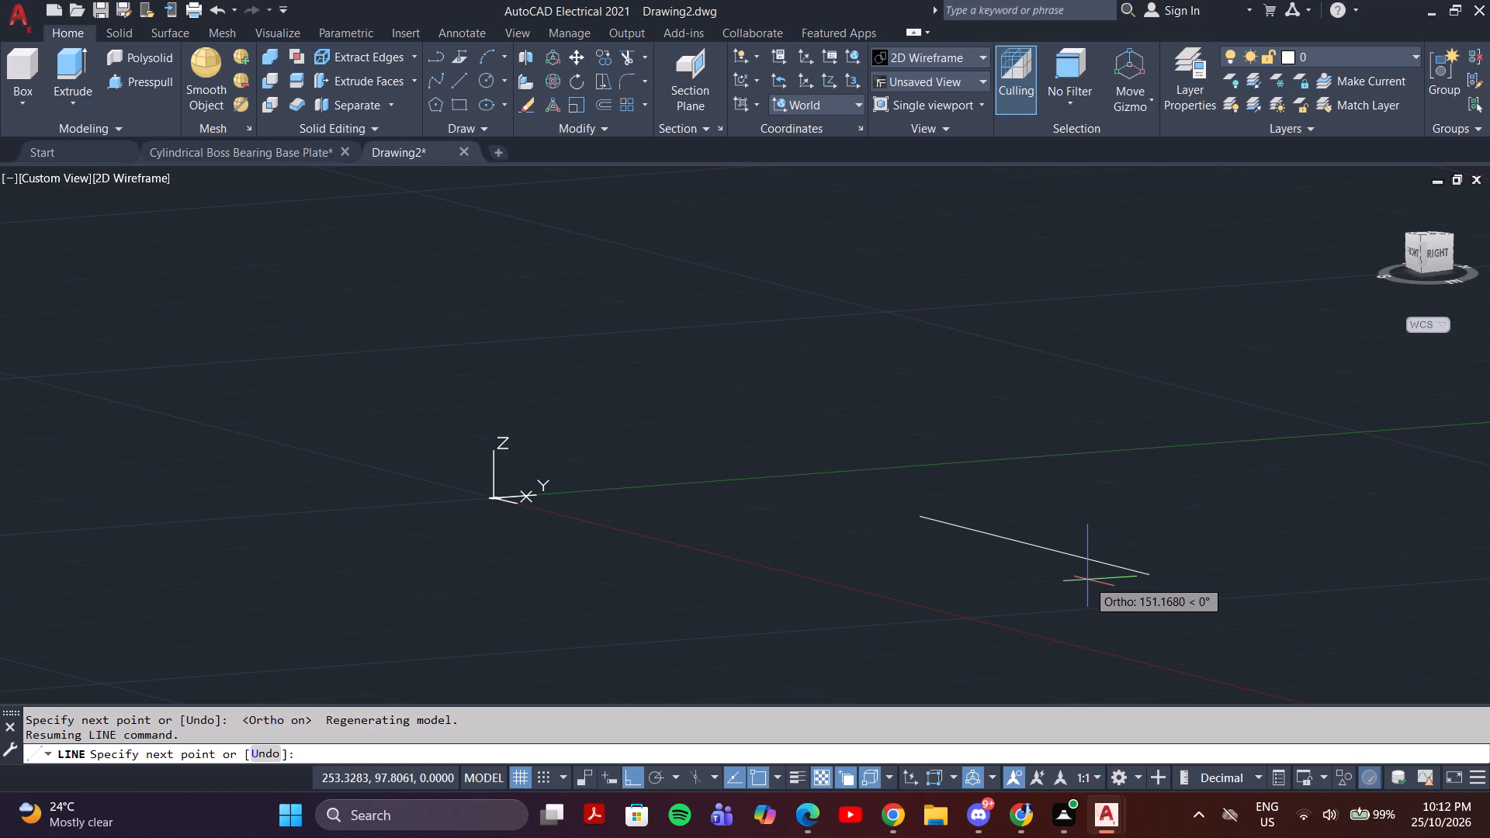
{"action": "key", "text": "1"}
{"action": "key", "text": "0"}
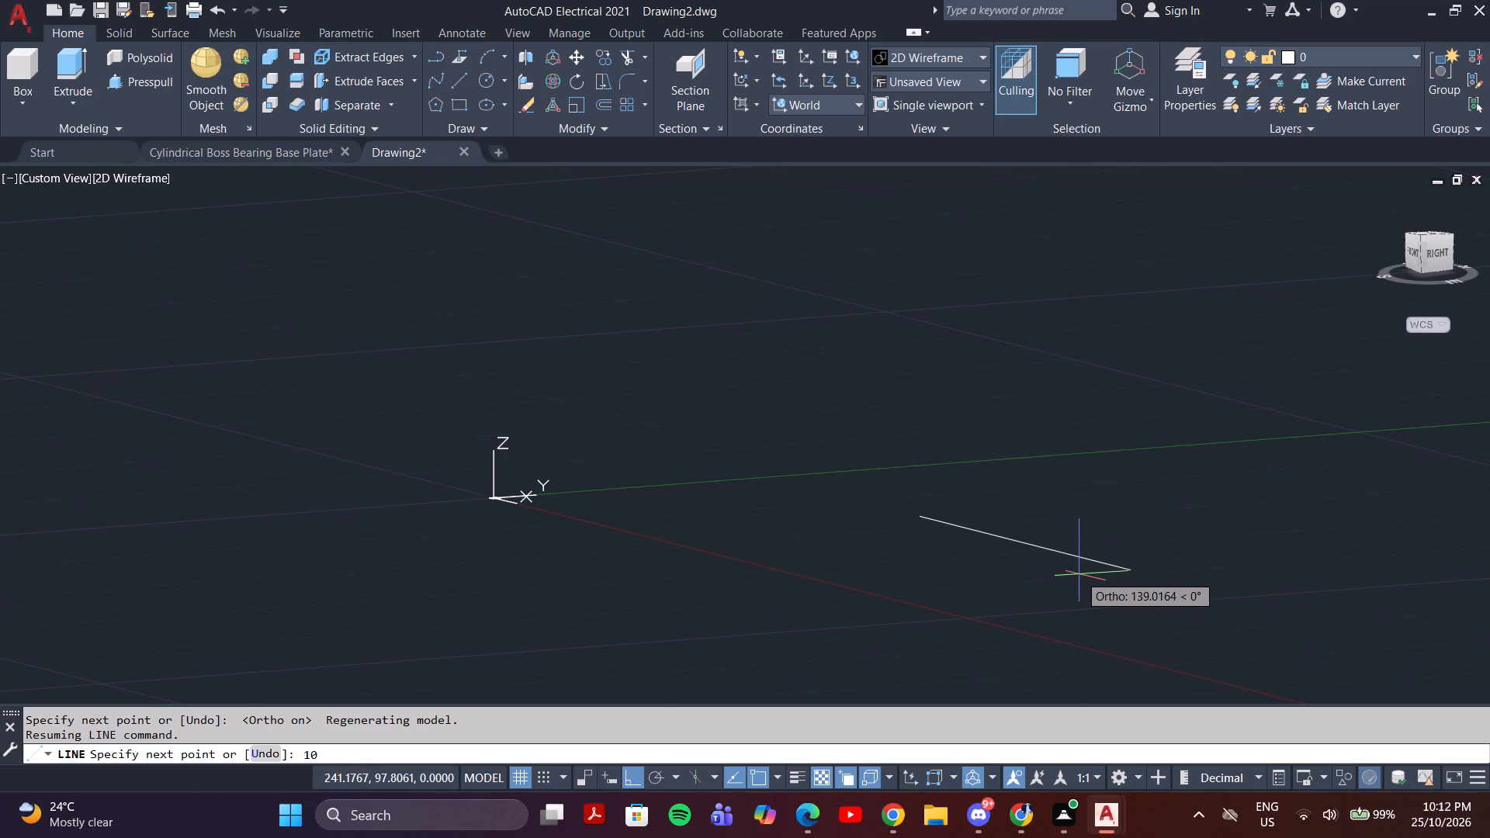
{"action": "key", "text": "0"}
{"action": "key", "text": "Return"}
{"action": "key", "text": "Escape"}
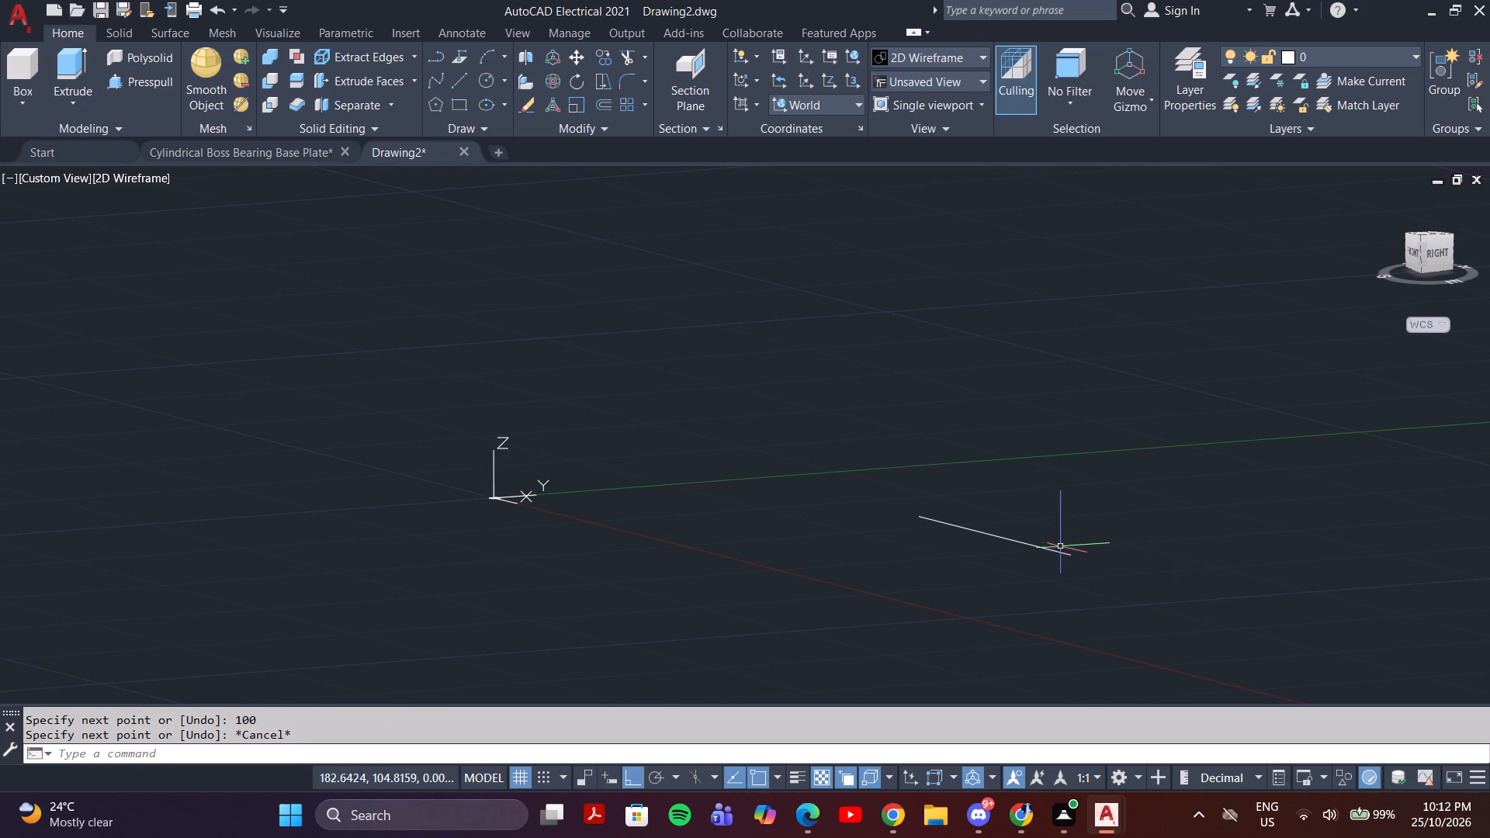
Copy the 100-unit line 15 units straight up along the Z axis, using its endpoint as the base point.
{"action": "scroll", "coordinate": [1010, 524], "scroll_direction": "up", "scroll_amount": 2}
{"action": "middle_click_drag", "start_coordinate": [1059, 518], "coordinate": [1031, 504]}
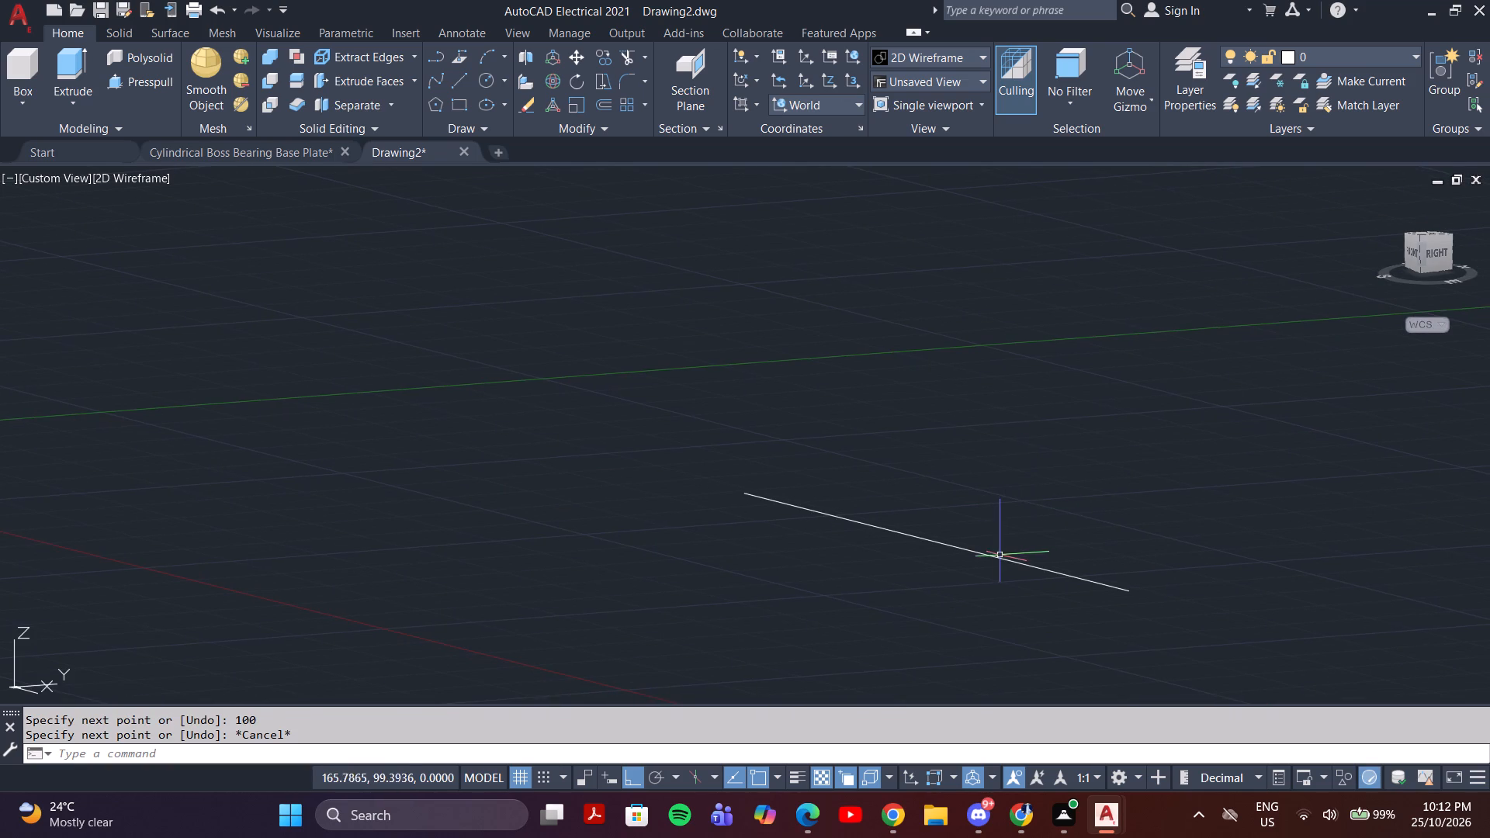
{"action": "left_click", "coordinate": [993, 558]}
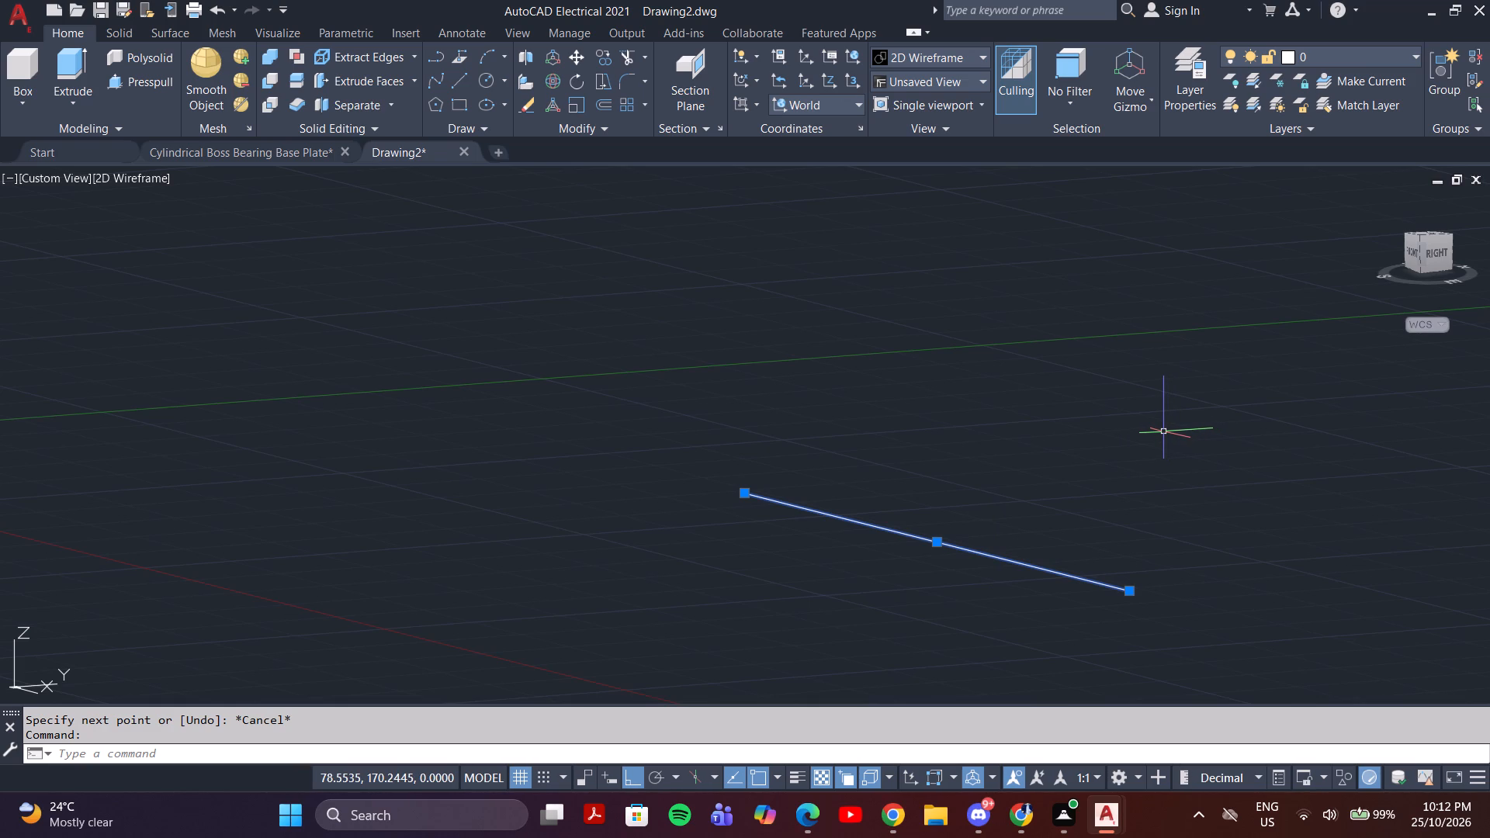
{"action": "key", "text": "c"}
{"action": "key", "text": "o"}
{"action": "key", "text": "Return"}
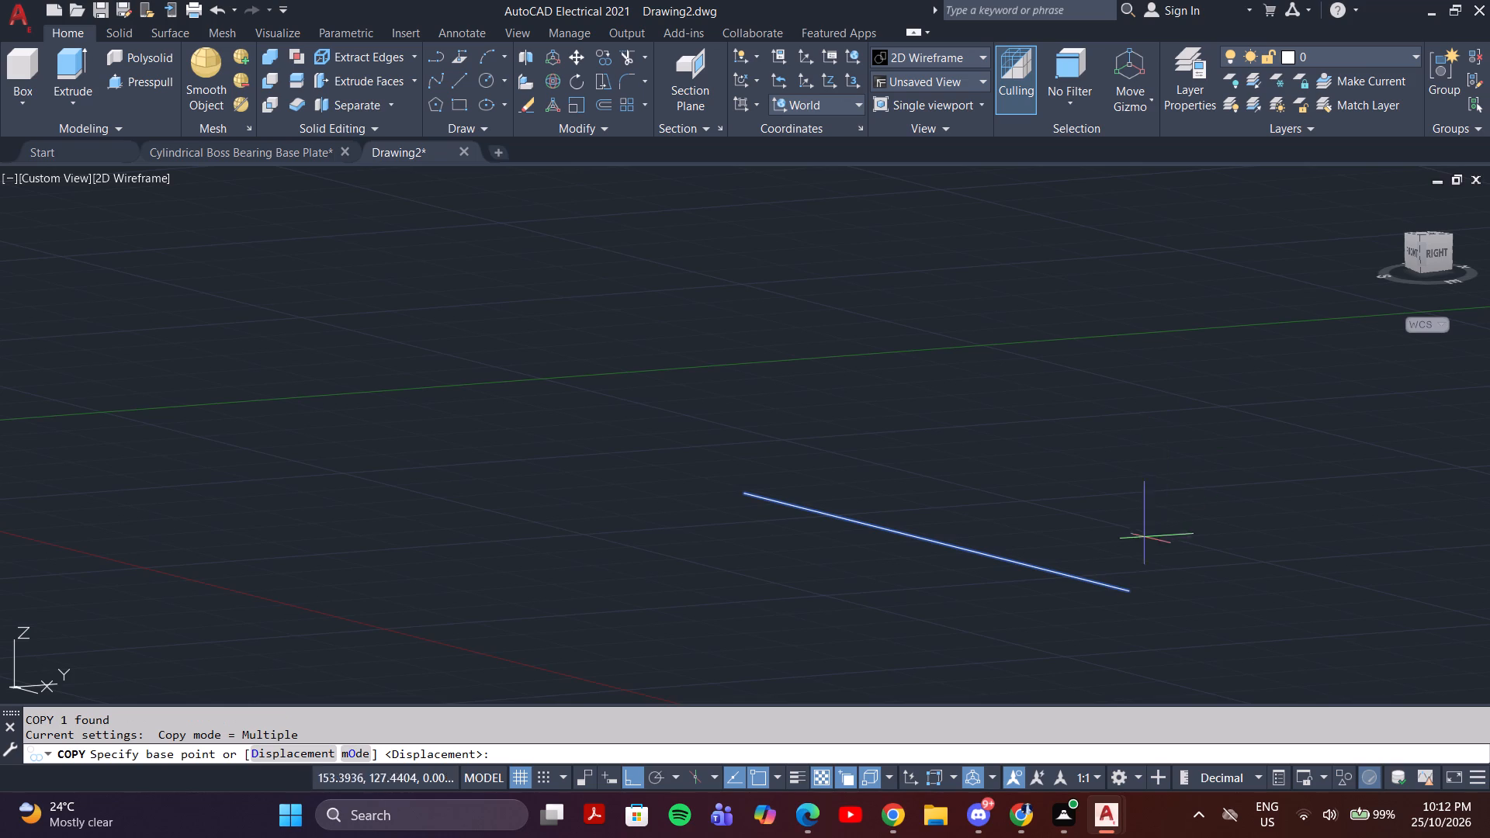
{"action": "left_click", "coordinate": [1131, 587]}
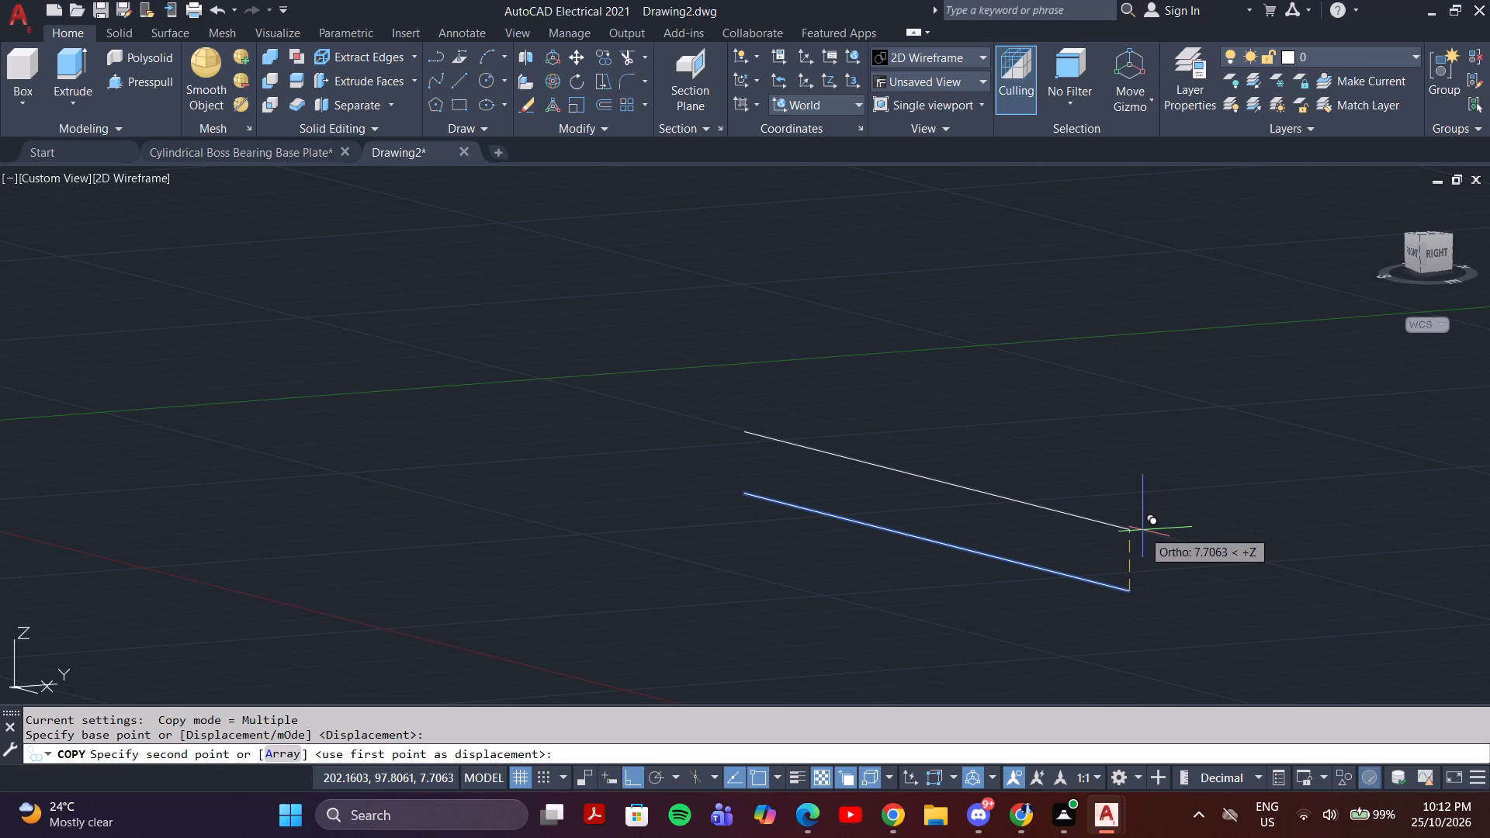
{"action": "type", "text": "15"}
{"action": "key", "text": "Return"}
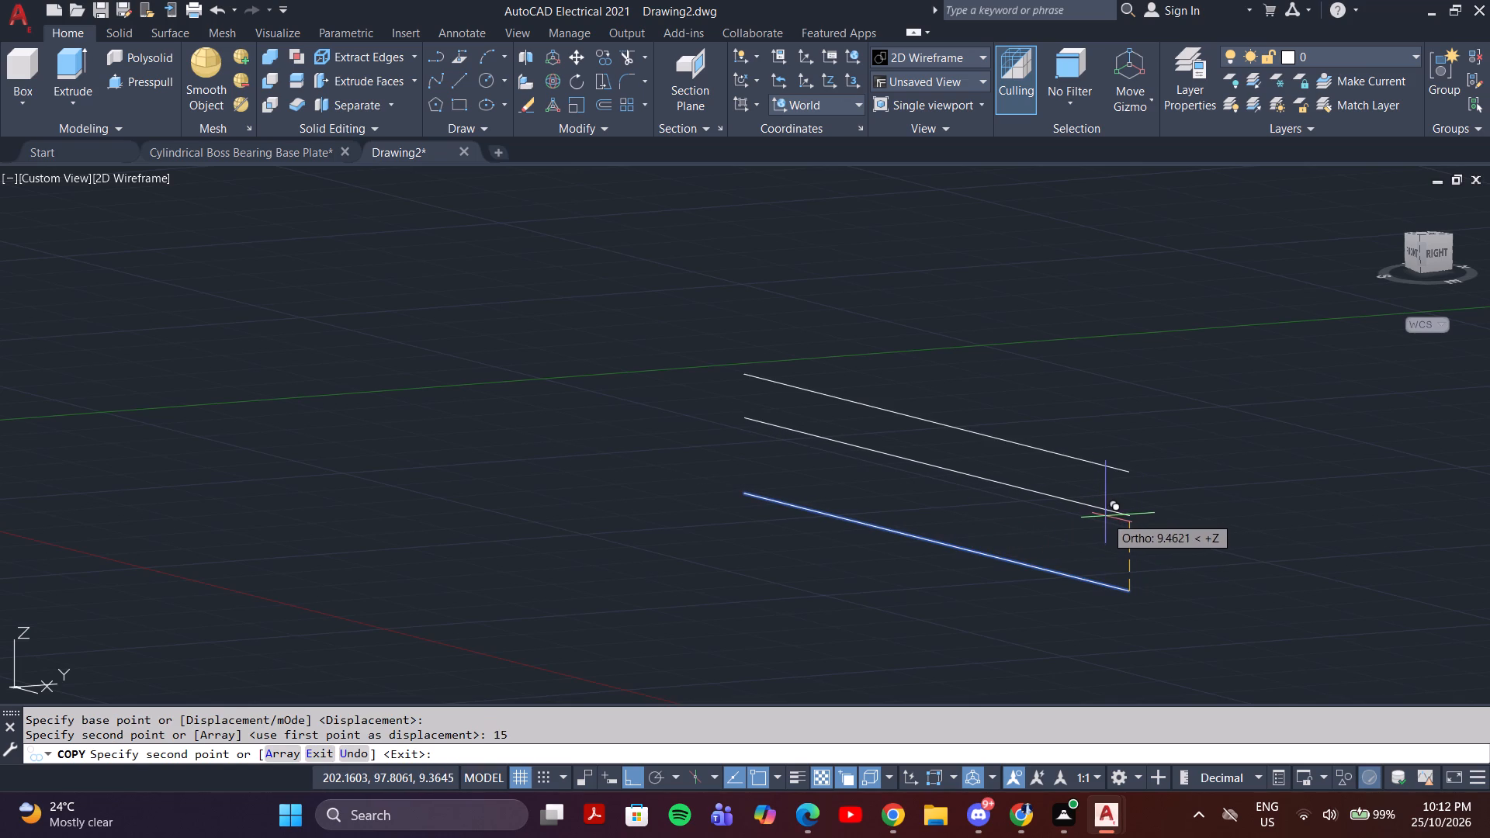
{"action": "key", "text": "Escape"}
{"action": "middle_click_drag", "start_coordinate": [1286, 601], "coordinate": [1291, 578], "text": "shift"}
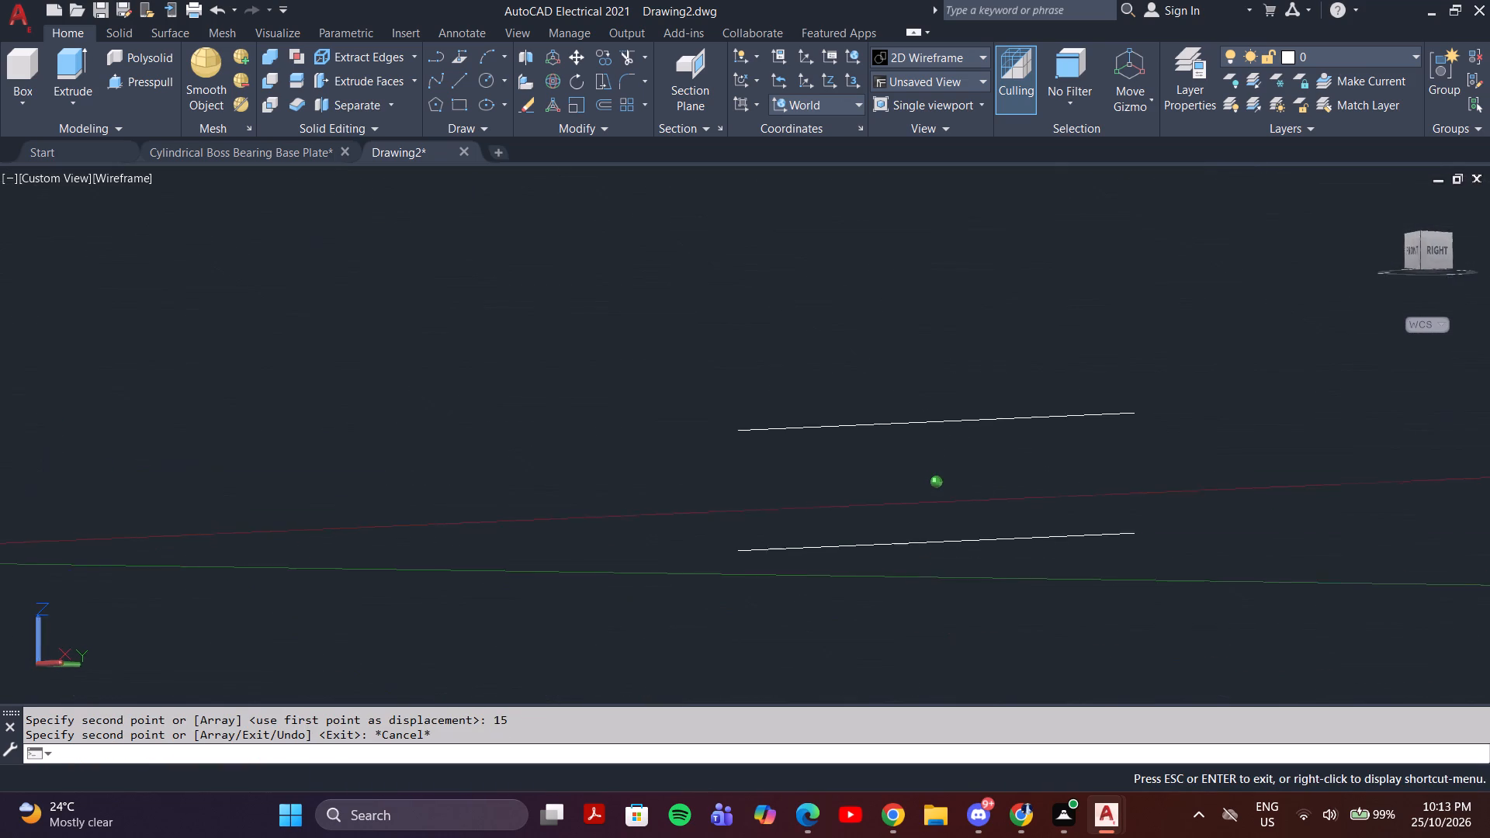
{"action": "middle_click_drag", "start_coordinate": [1291, 578], "coordinate": [1312, 618], "text": "shift"}
{"action": "key", "text": "Escape"}
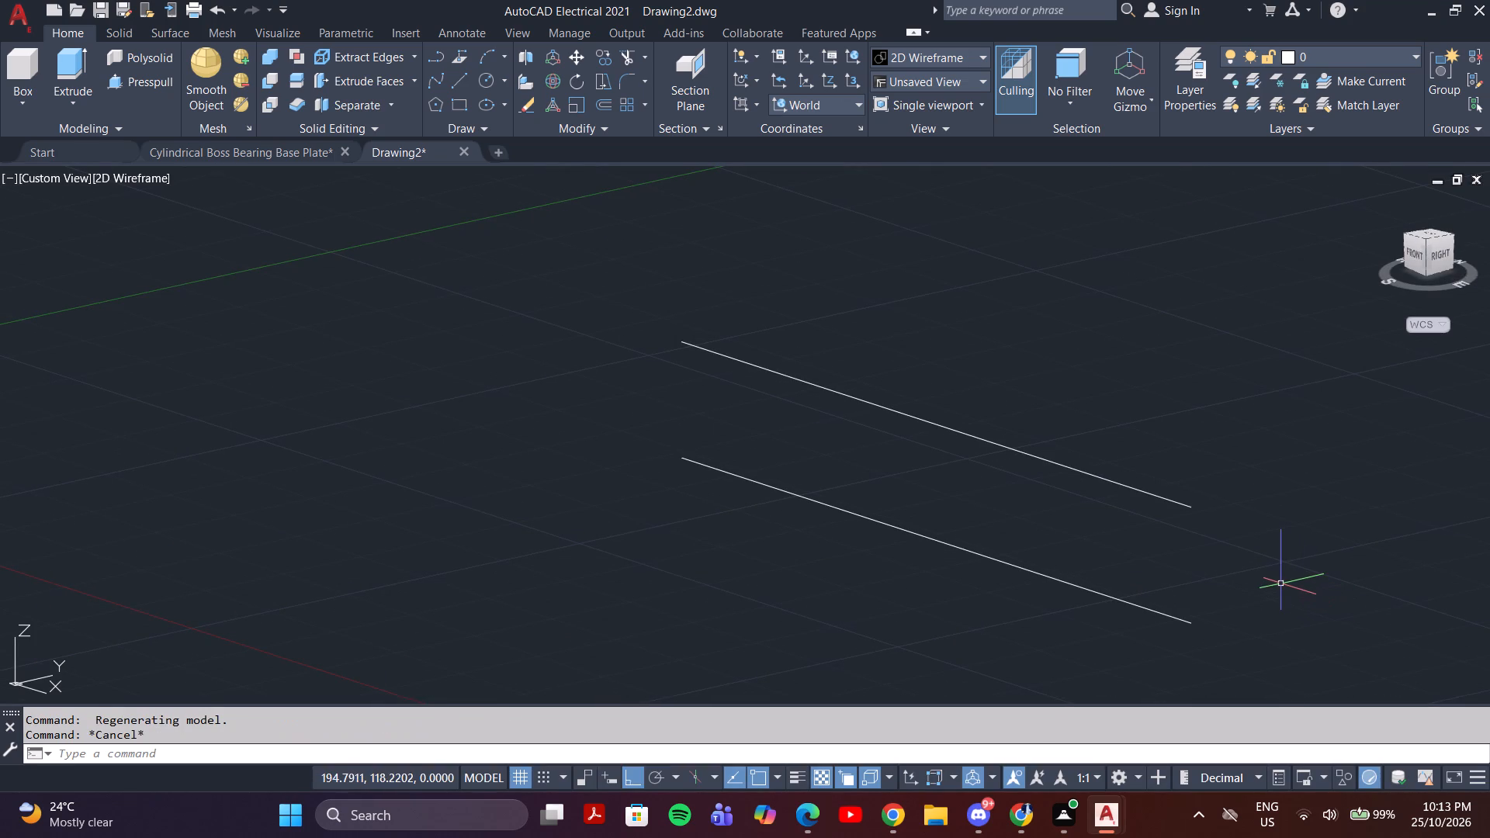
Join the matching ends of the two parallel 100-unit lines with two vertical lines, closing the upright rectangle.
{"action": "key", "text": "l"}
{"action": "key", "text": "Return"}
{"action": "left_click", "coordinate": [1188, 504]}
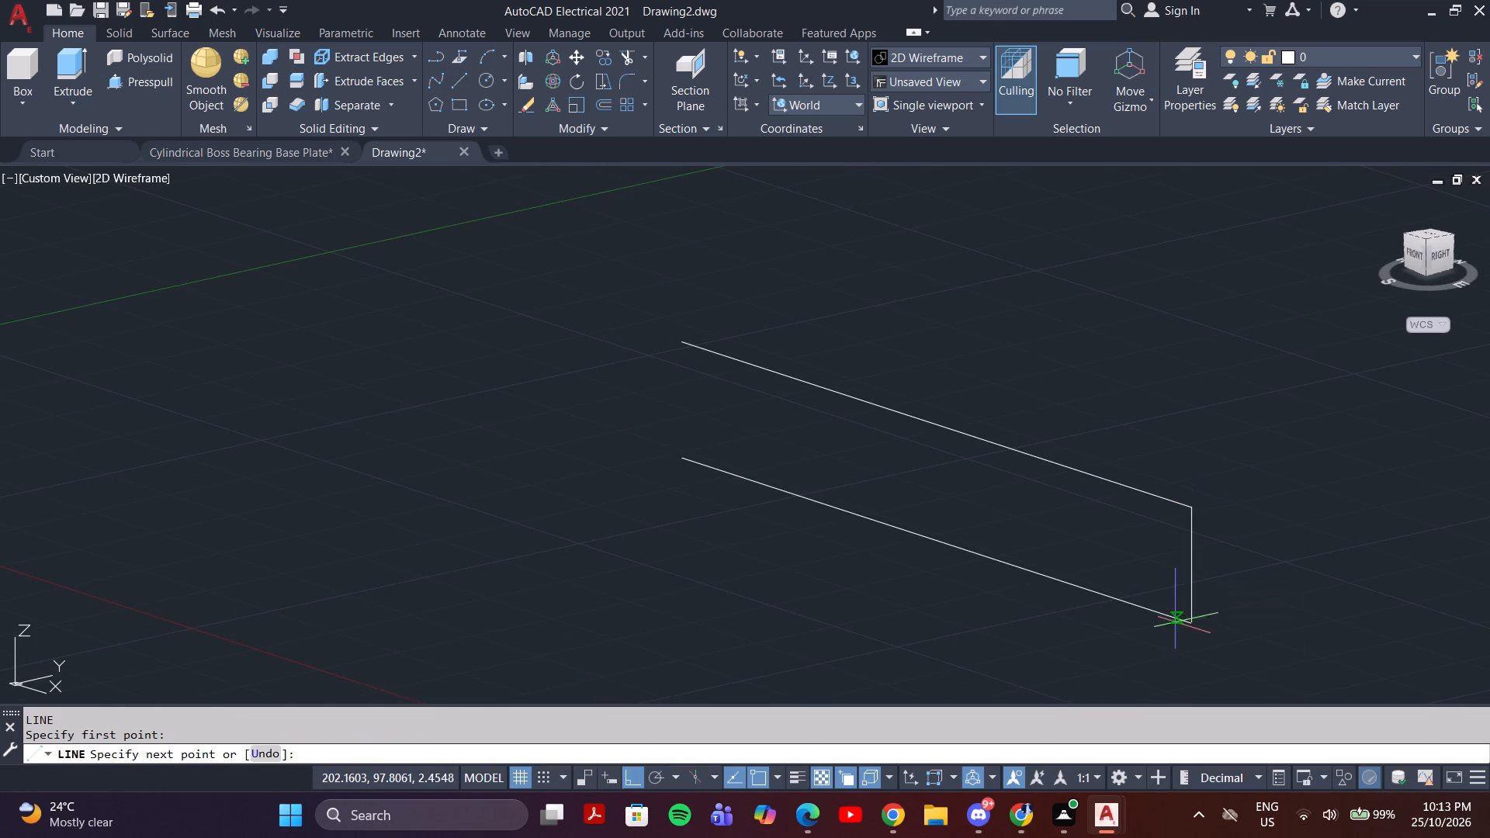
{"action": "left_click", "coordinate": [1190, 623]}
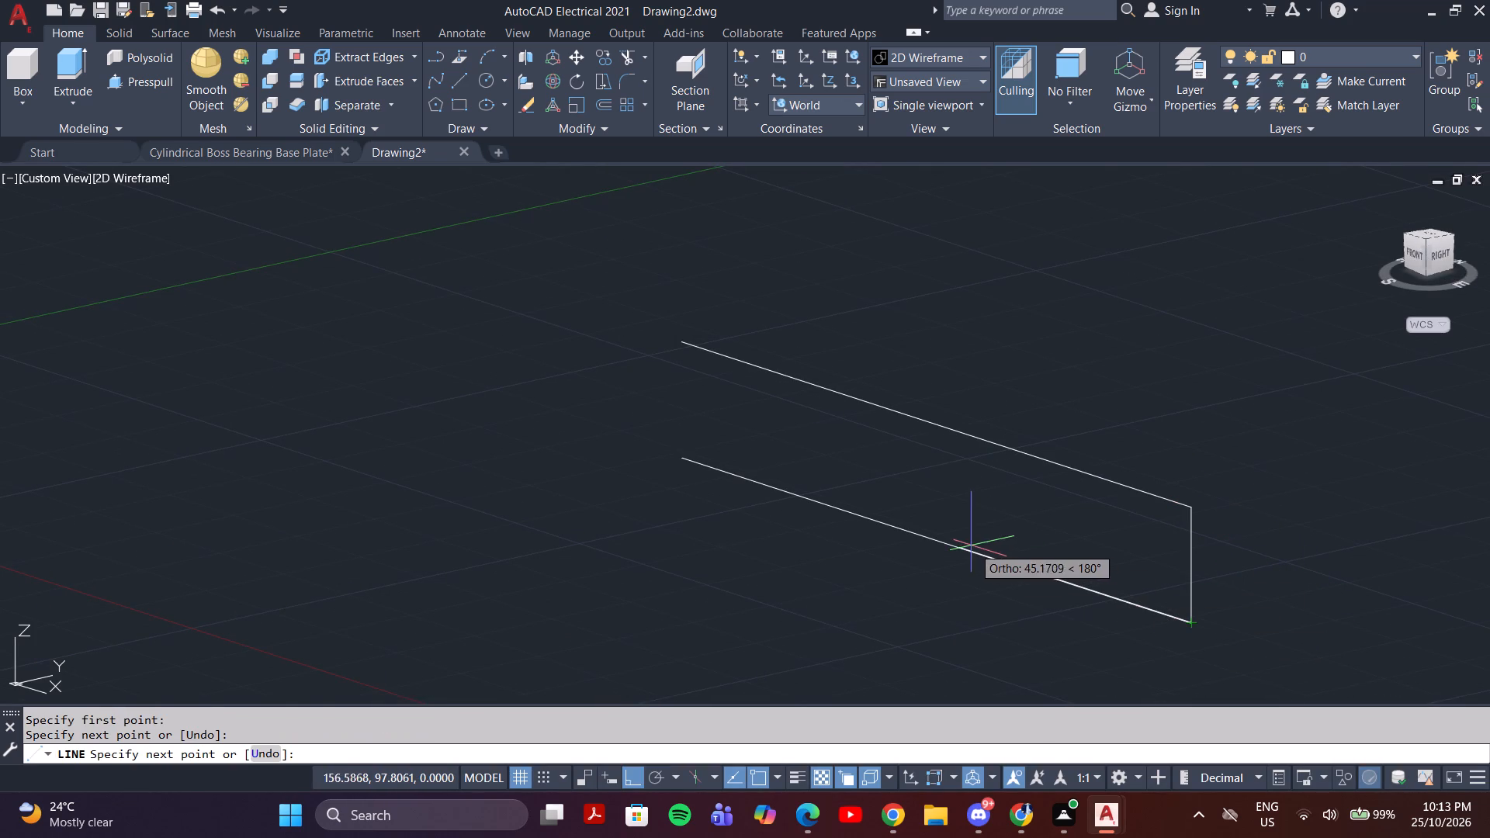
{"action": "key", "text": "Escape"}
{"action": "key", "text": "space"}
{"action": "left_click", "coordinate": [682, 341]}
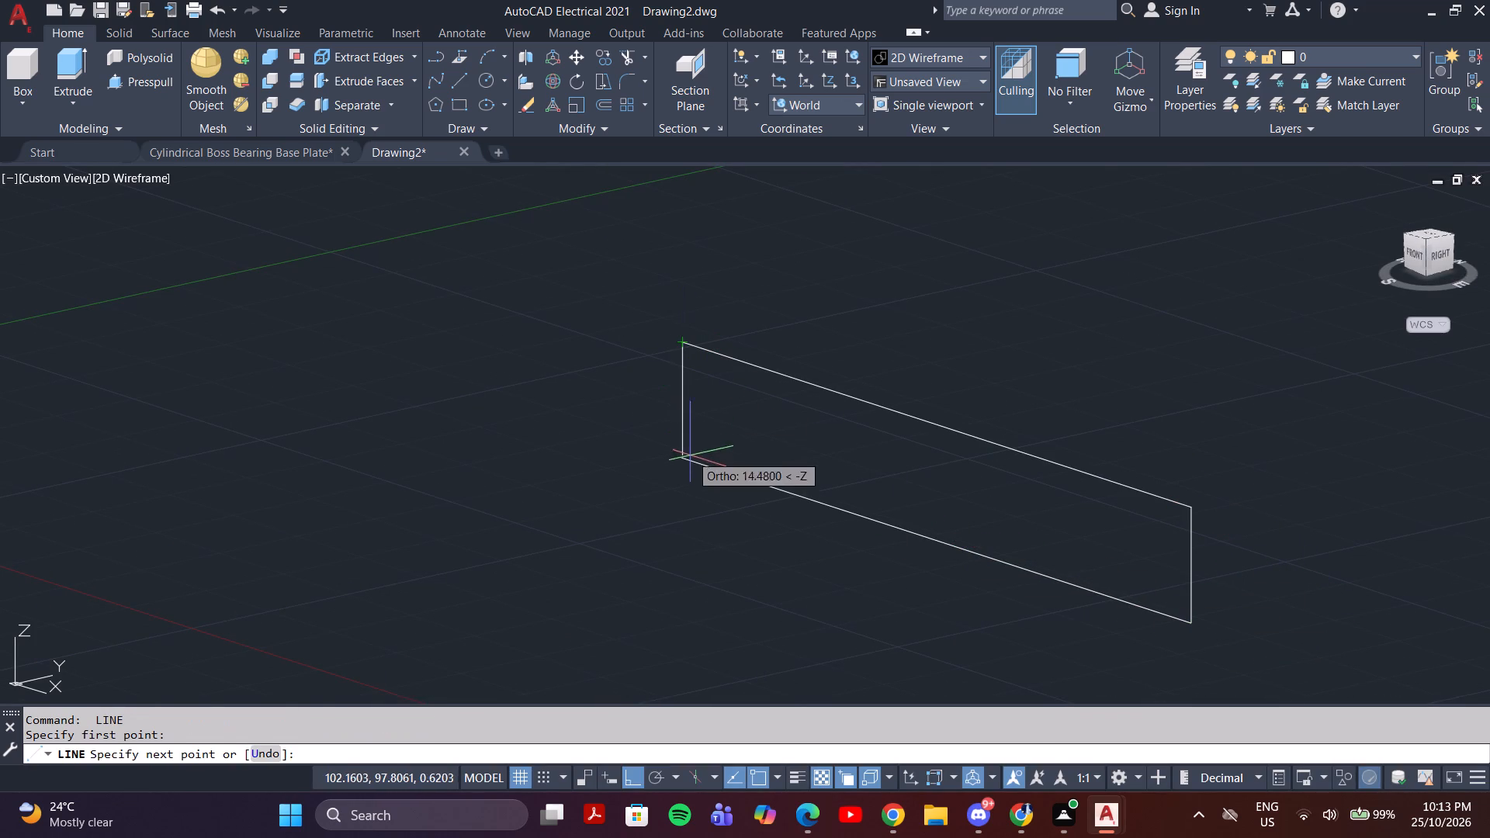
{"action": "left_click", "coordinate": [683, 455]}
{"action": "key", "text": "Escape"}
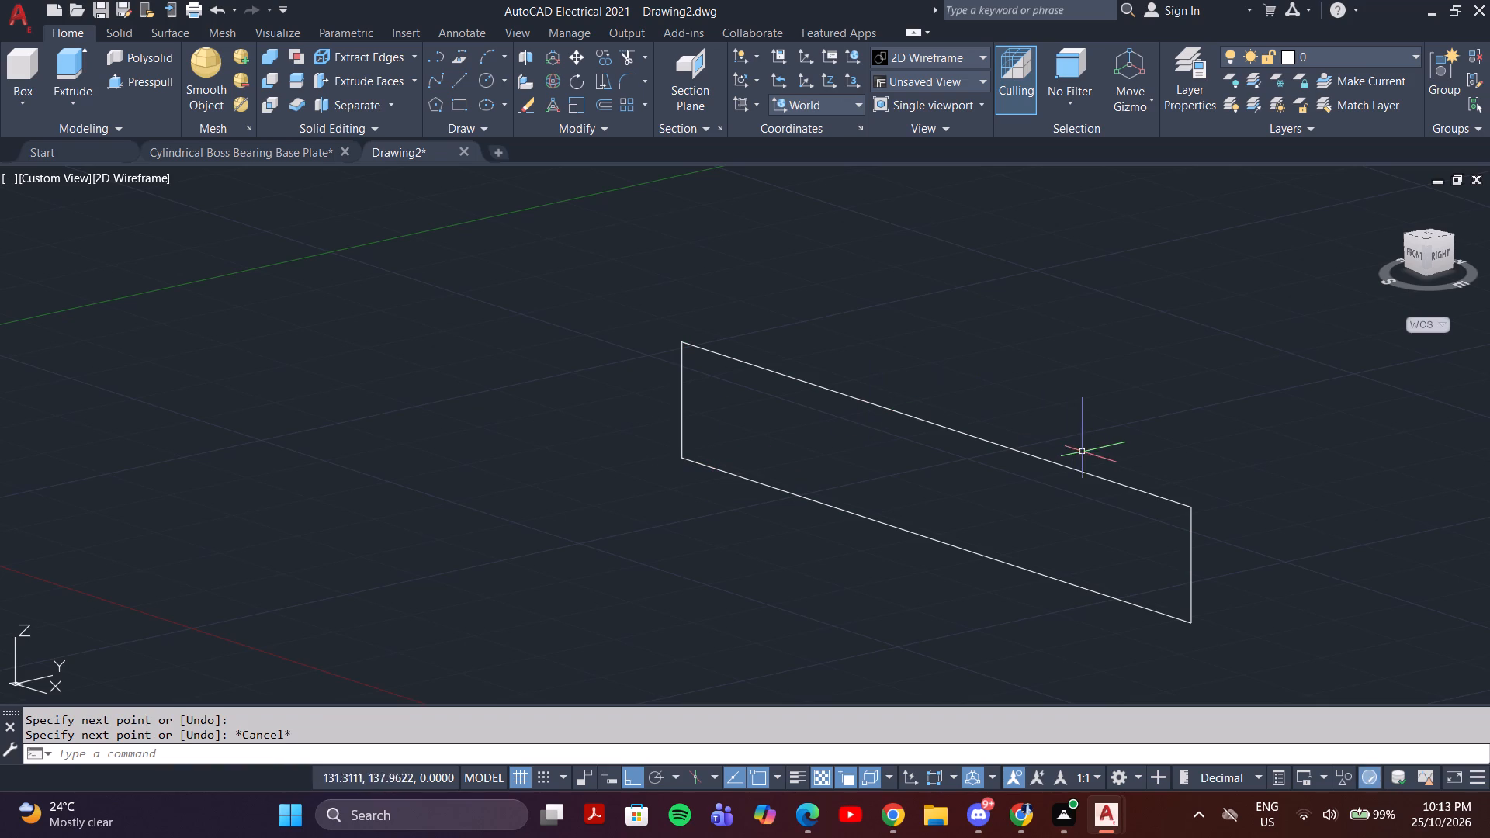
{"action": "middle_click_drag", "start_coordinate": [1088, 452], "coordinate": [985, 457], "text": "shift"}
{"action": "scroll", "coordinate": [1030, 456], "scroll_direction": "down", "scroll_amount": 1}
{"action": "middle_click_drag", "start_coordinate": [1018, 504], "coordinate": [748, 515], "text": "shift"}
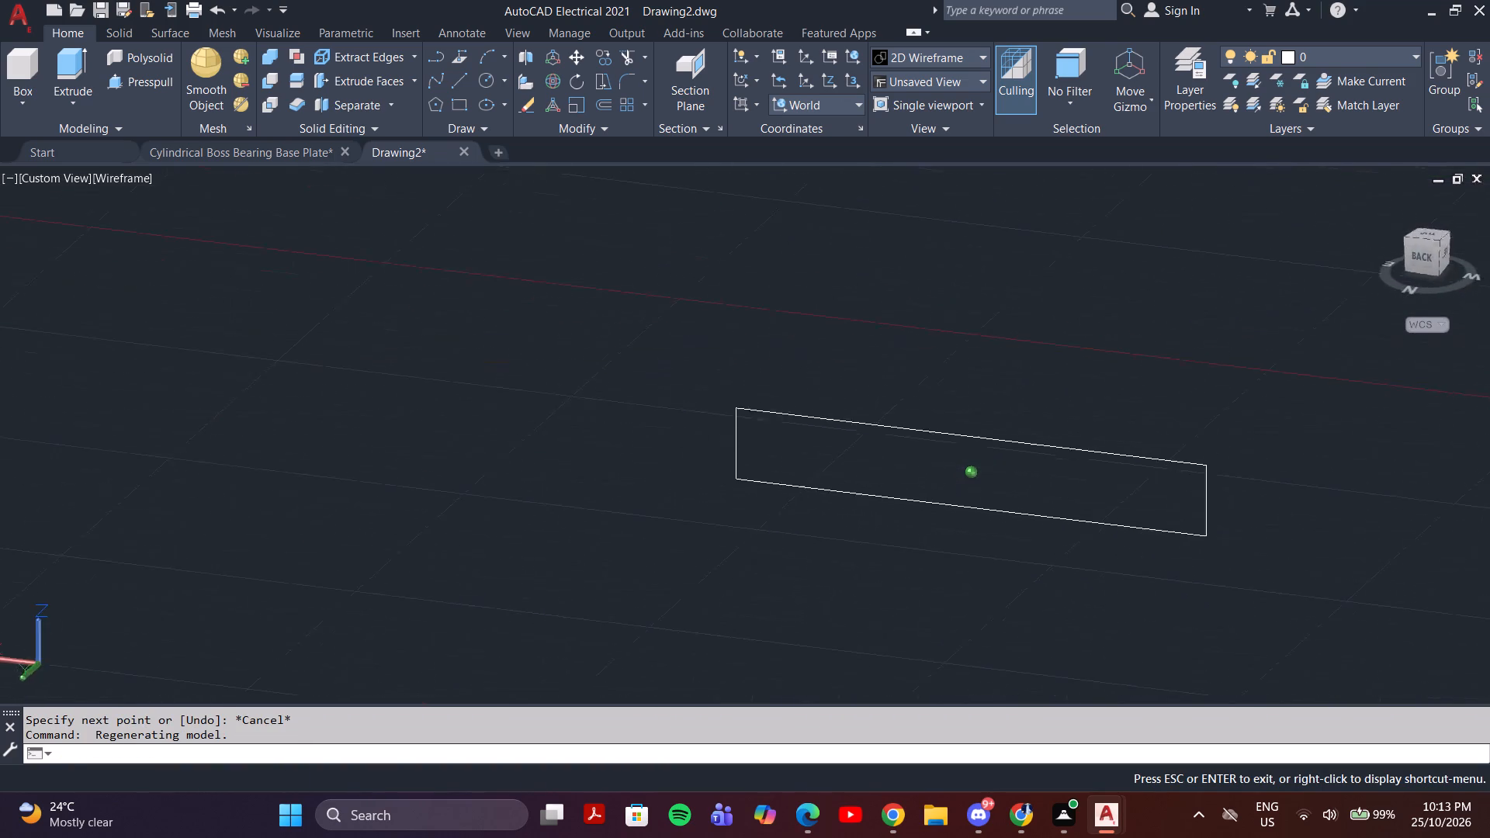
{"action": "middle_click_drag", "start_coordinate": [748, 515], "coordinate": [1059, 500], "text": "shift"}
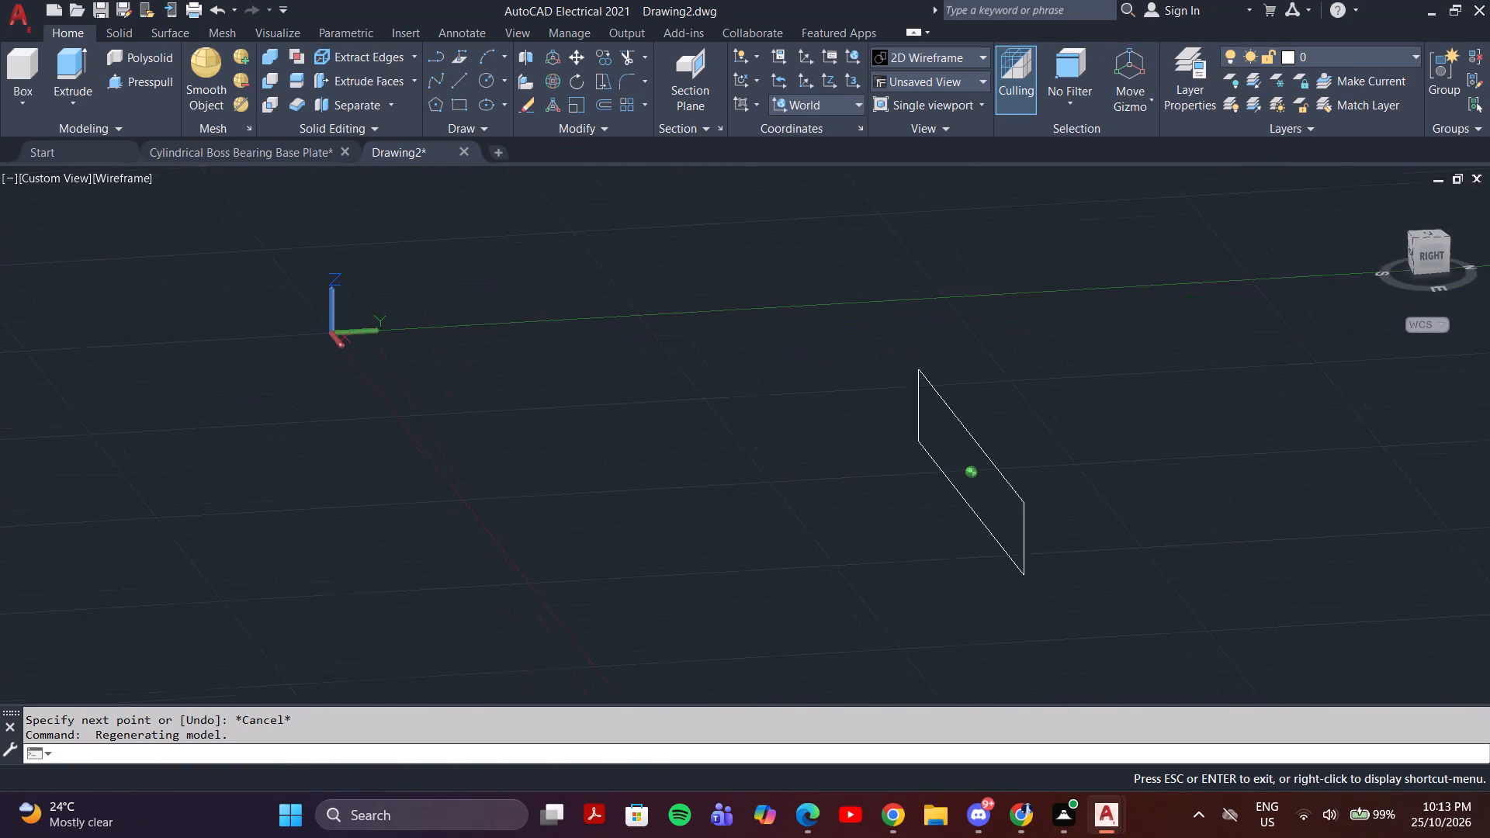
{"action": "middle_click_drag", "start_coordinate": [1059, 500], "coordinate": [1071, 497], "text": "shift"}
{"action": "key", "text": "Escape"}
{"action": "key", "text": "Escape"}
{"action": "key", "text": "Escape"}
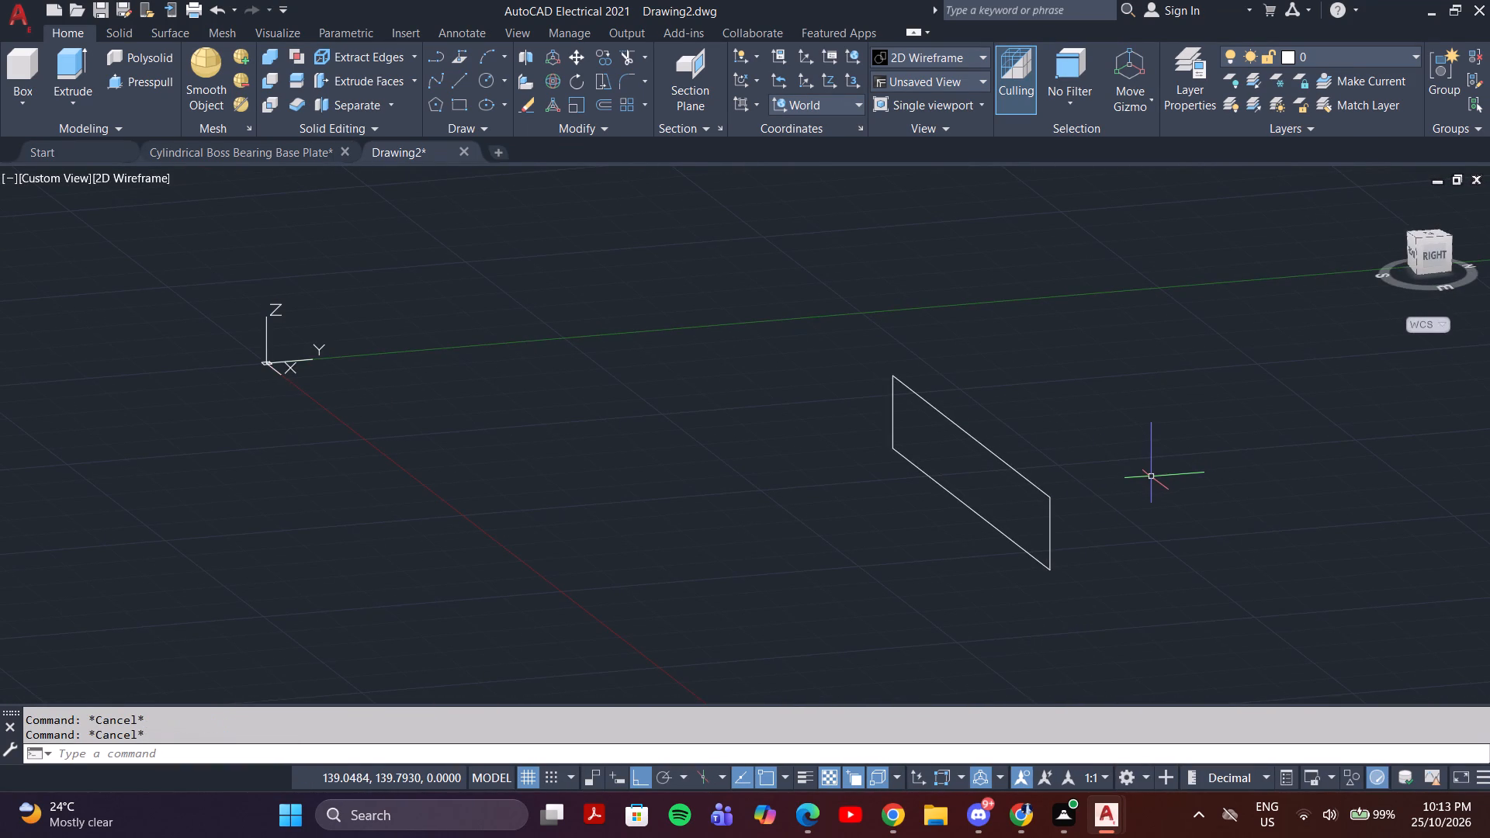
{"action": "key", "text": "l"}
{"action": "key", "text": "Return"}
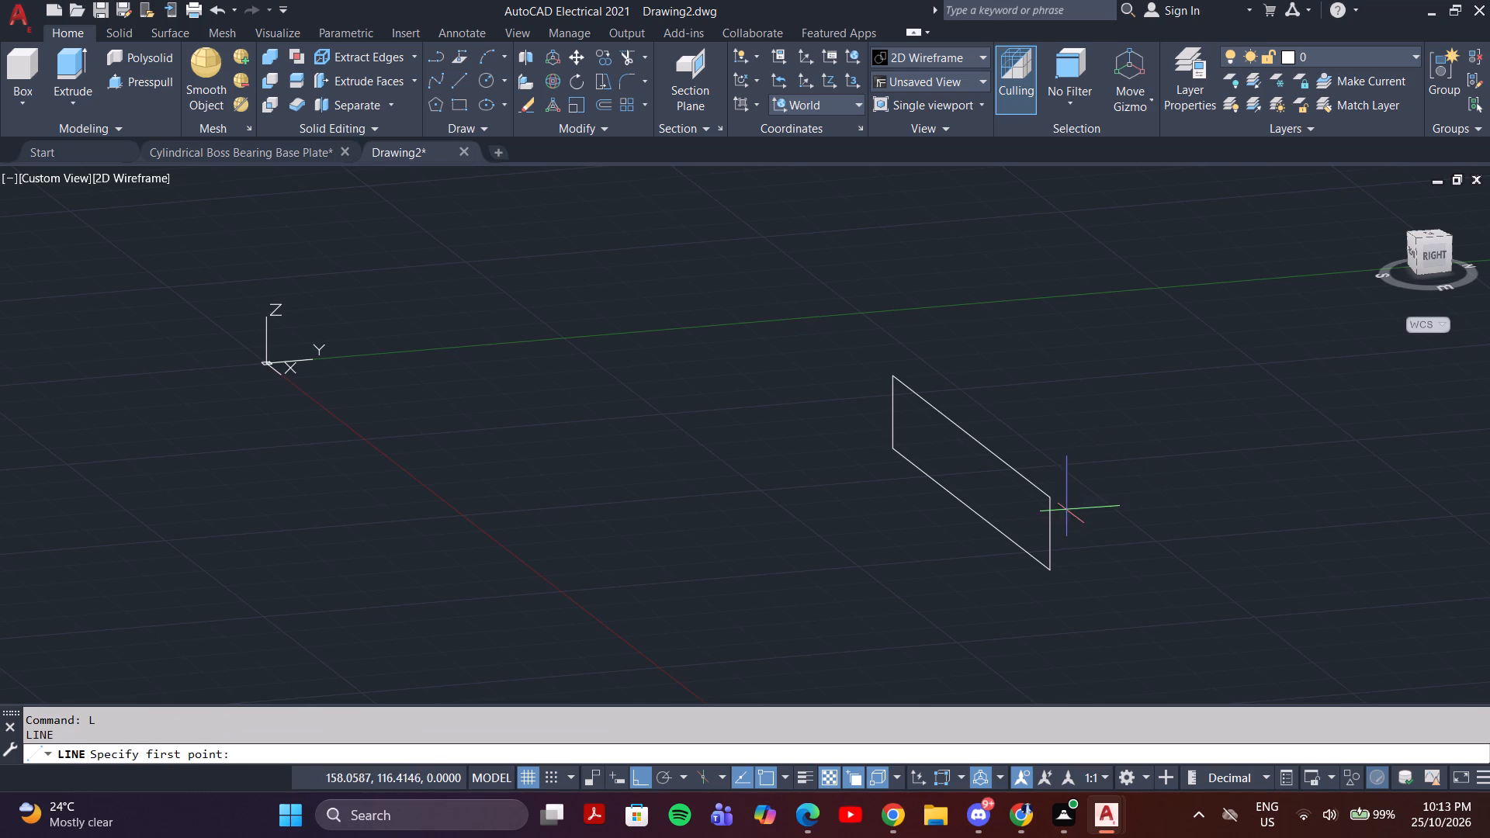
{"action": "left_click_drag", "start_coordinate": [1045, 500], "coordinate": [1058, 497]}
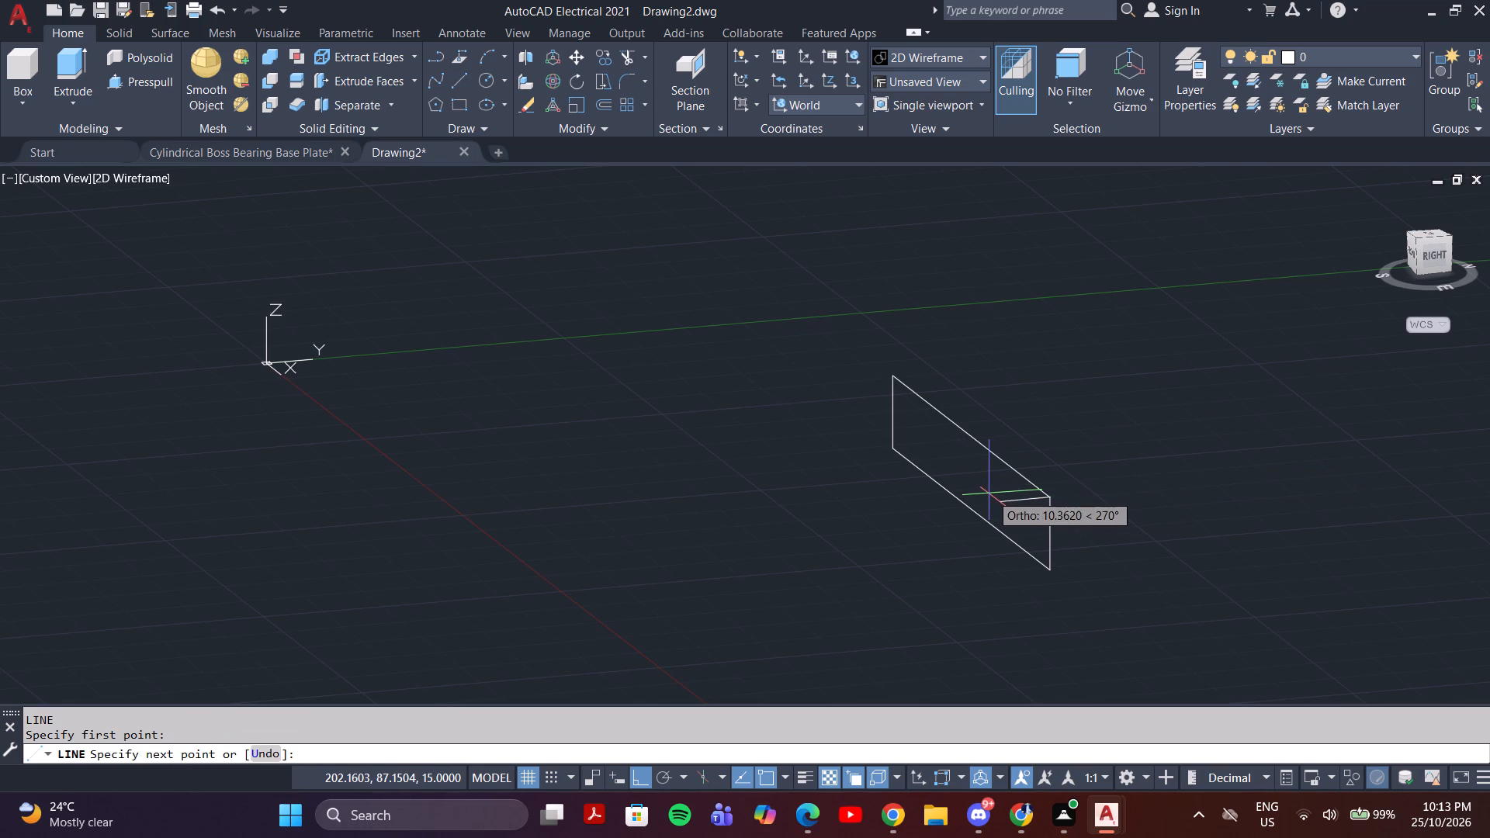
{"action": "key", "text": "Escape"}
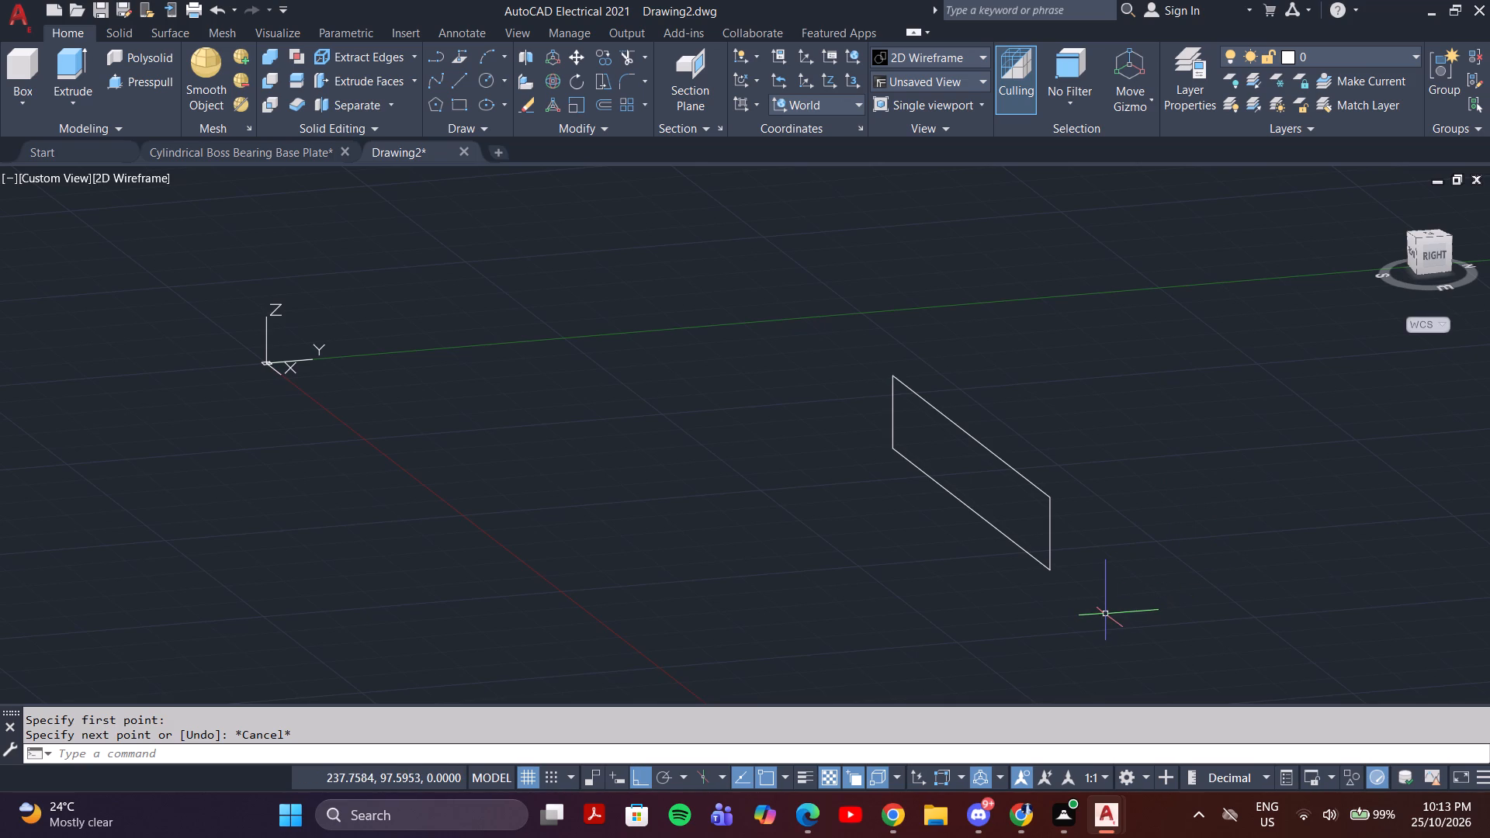
Draw a 50-unit line in the positive Y direction from the +X end of the lower 100-unit line.
{"action": "key", "text": "l"}
{"action": "key", "text": "Return"}
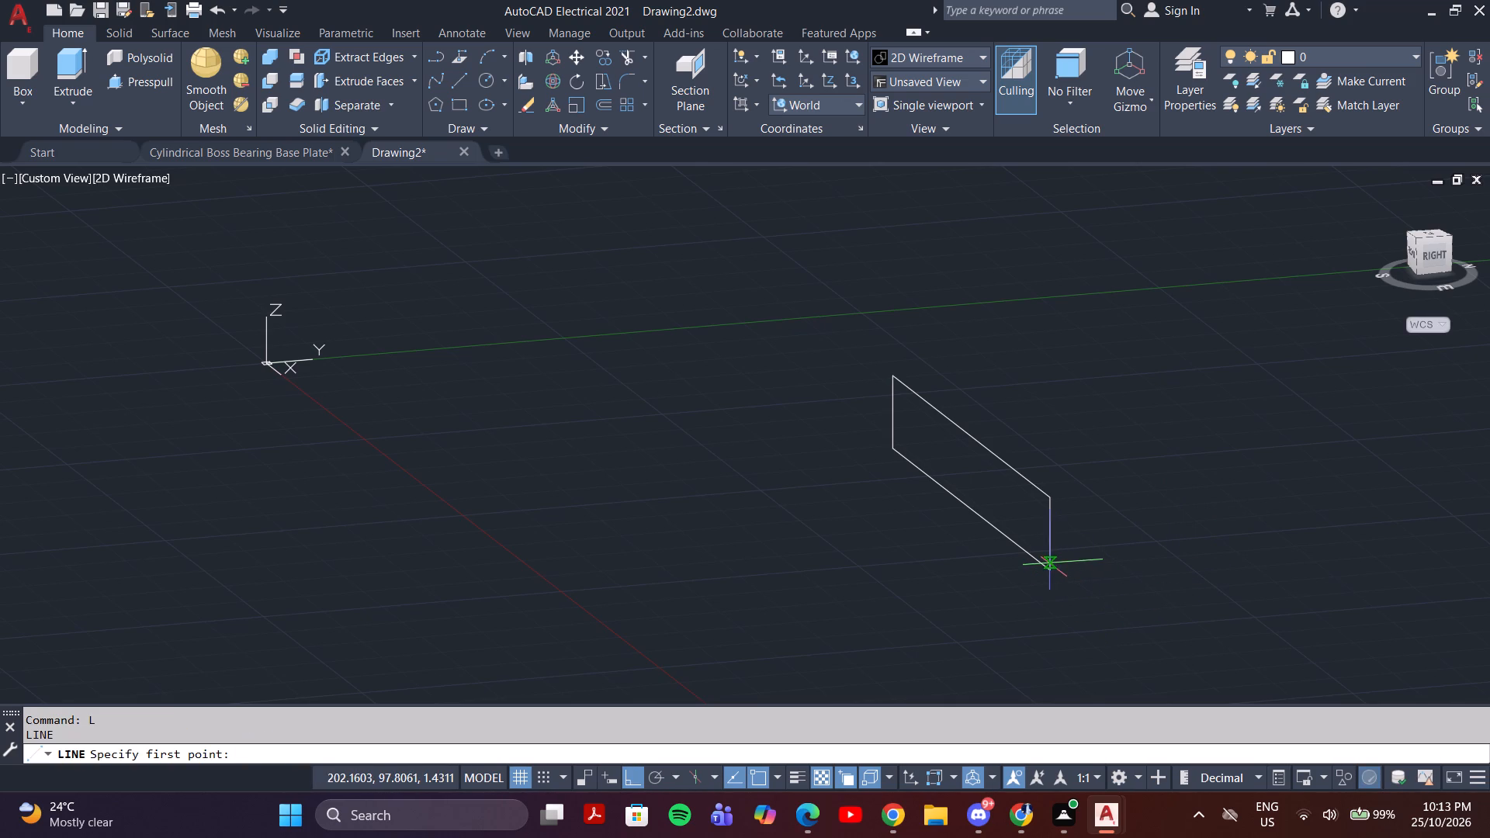
{"action": "left_click_drag", "start_coordinate": [1050, 569], "coordinate": [1061, 570]}
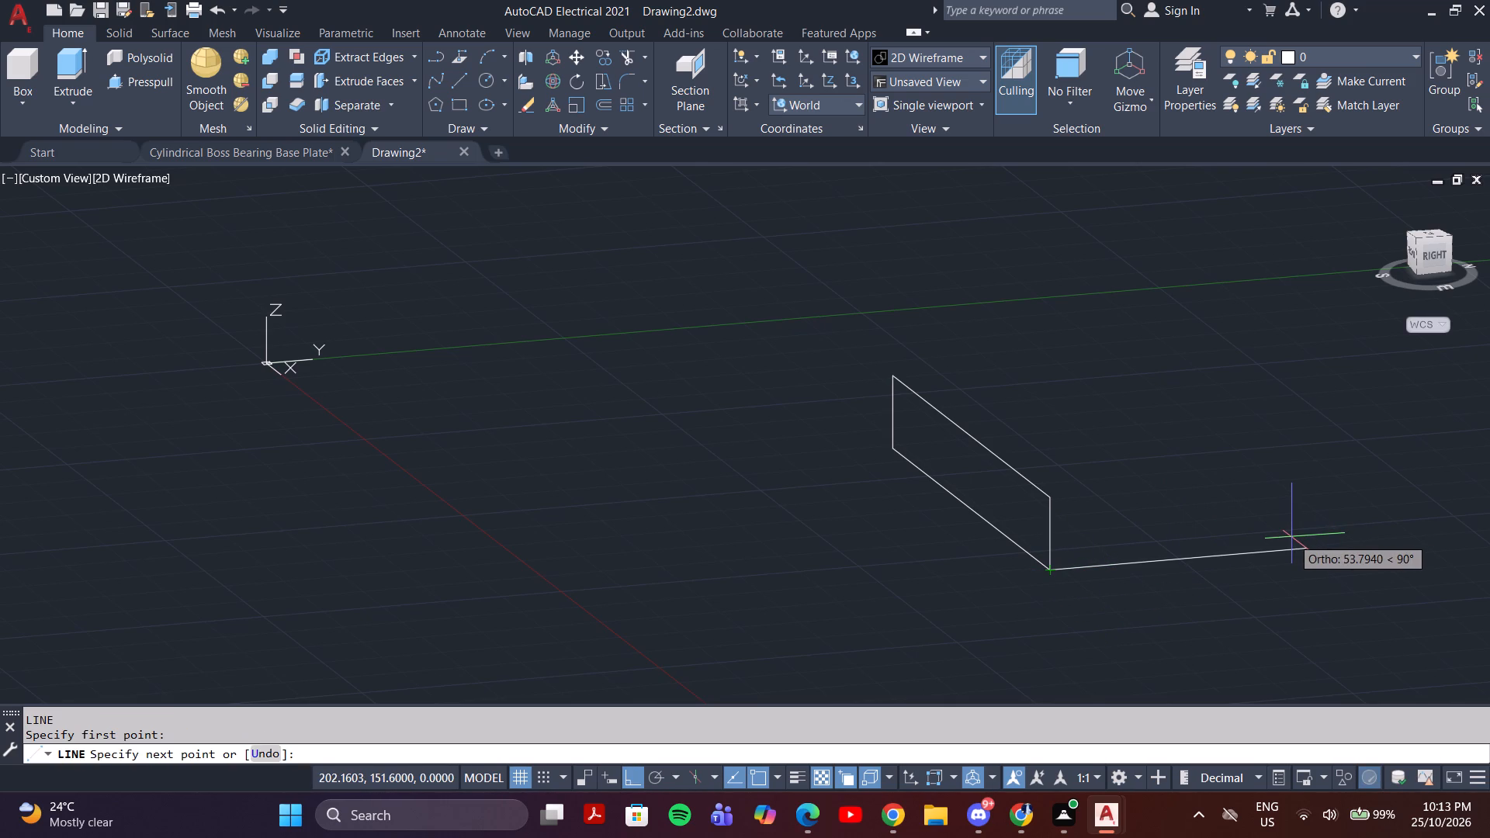
{"action": "key", "text": "5"}
{"action": "key", "text": "0"}
{"action": "key", "text": "Return"}
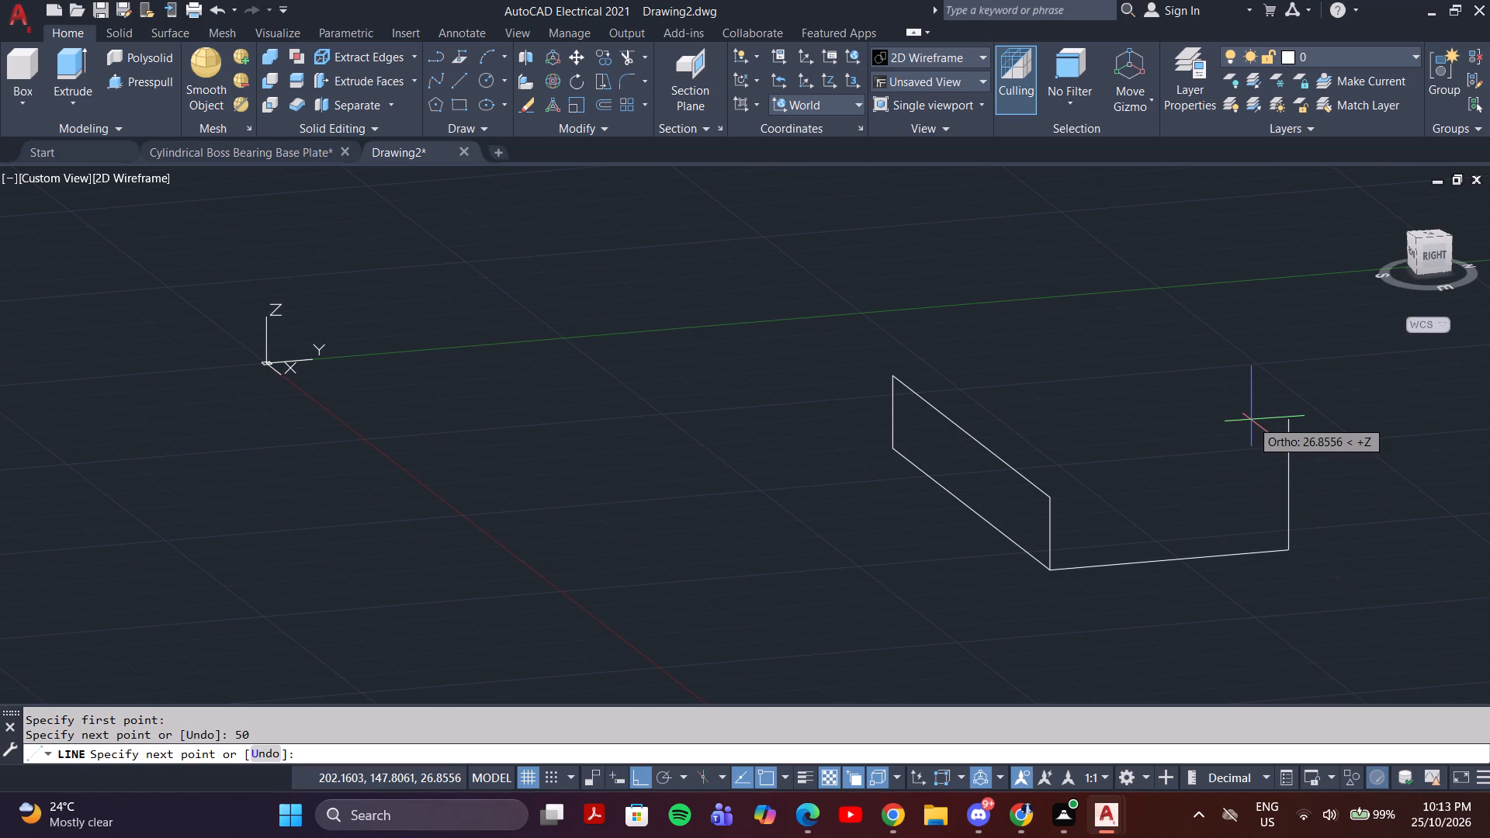
{"action": "key", "text": "Escape"}
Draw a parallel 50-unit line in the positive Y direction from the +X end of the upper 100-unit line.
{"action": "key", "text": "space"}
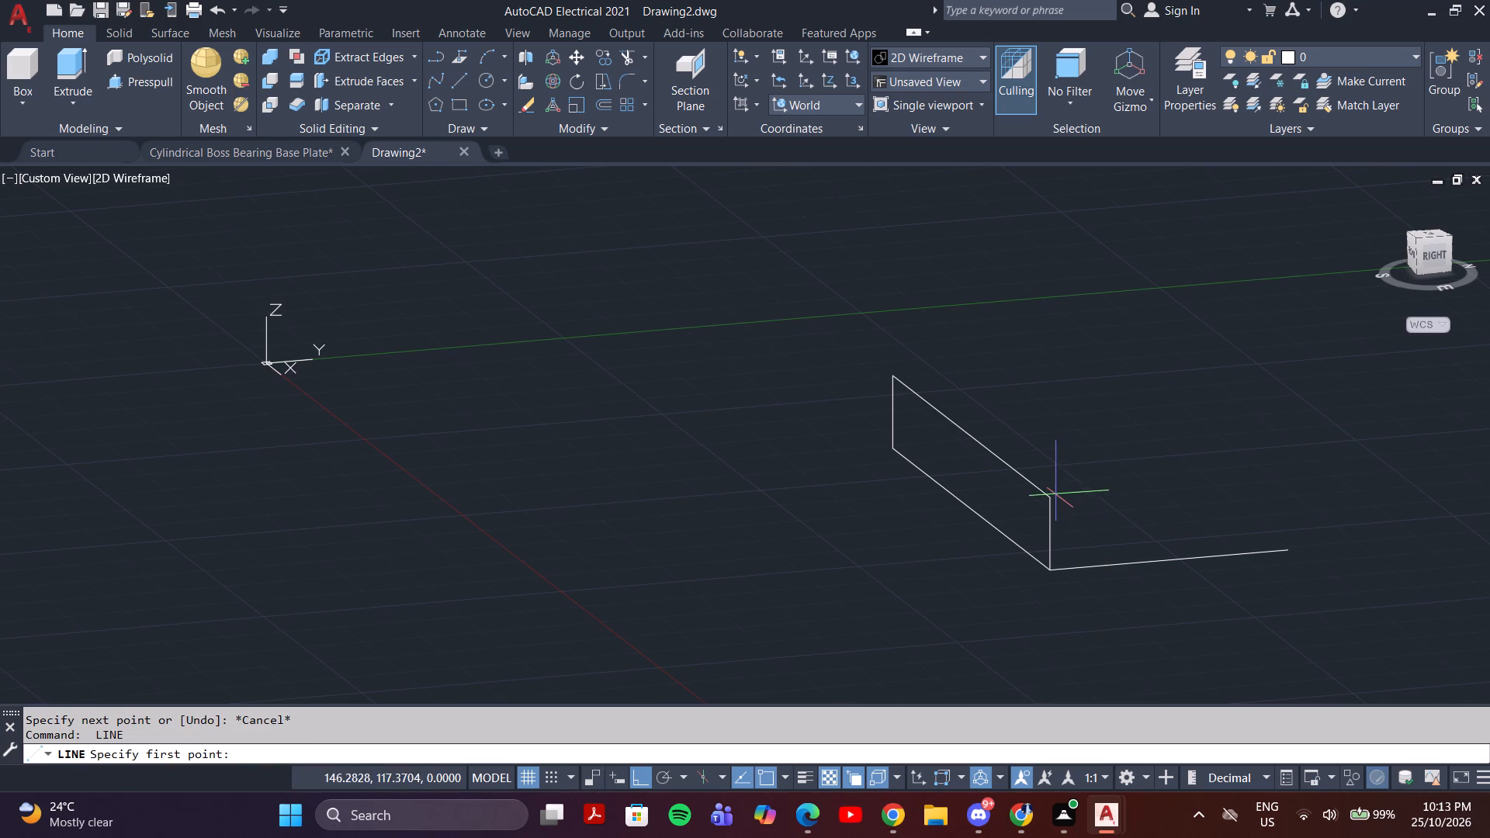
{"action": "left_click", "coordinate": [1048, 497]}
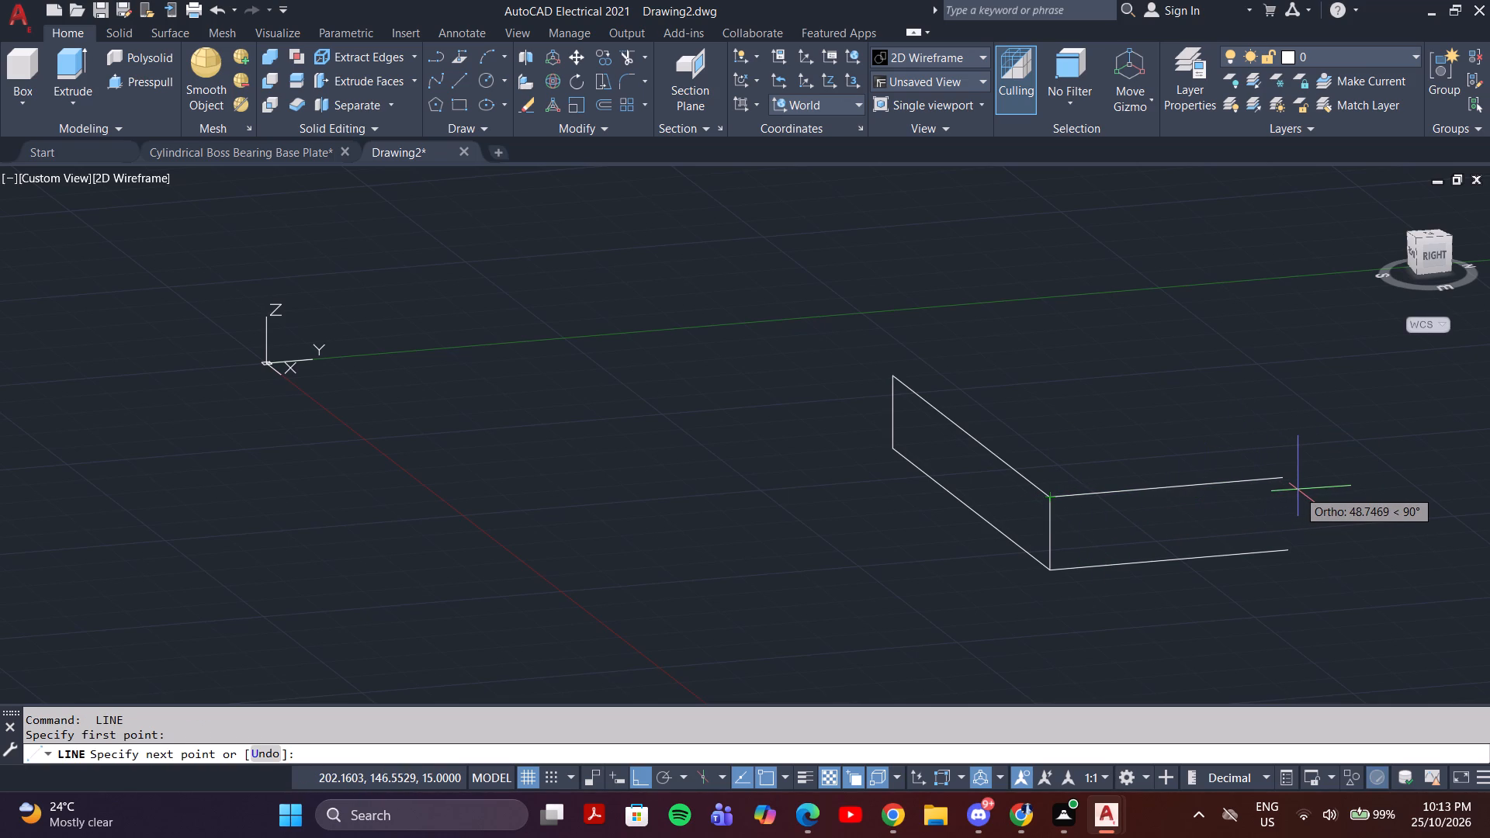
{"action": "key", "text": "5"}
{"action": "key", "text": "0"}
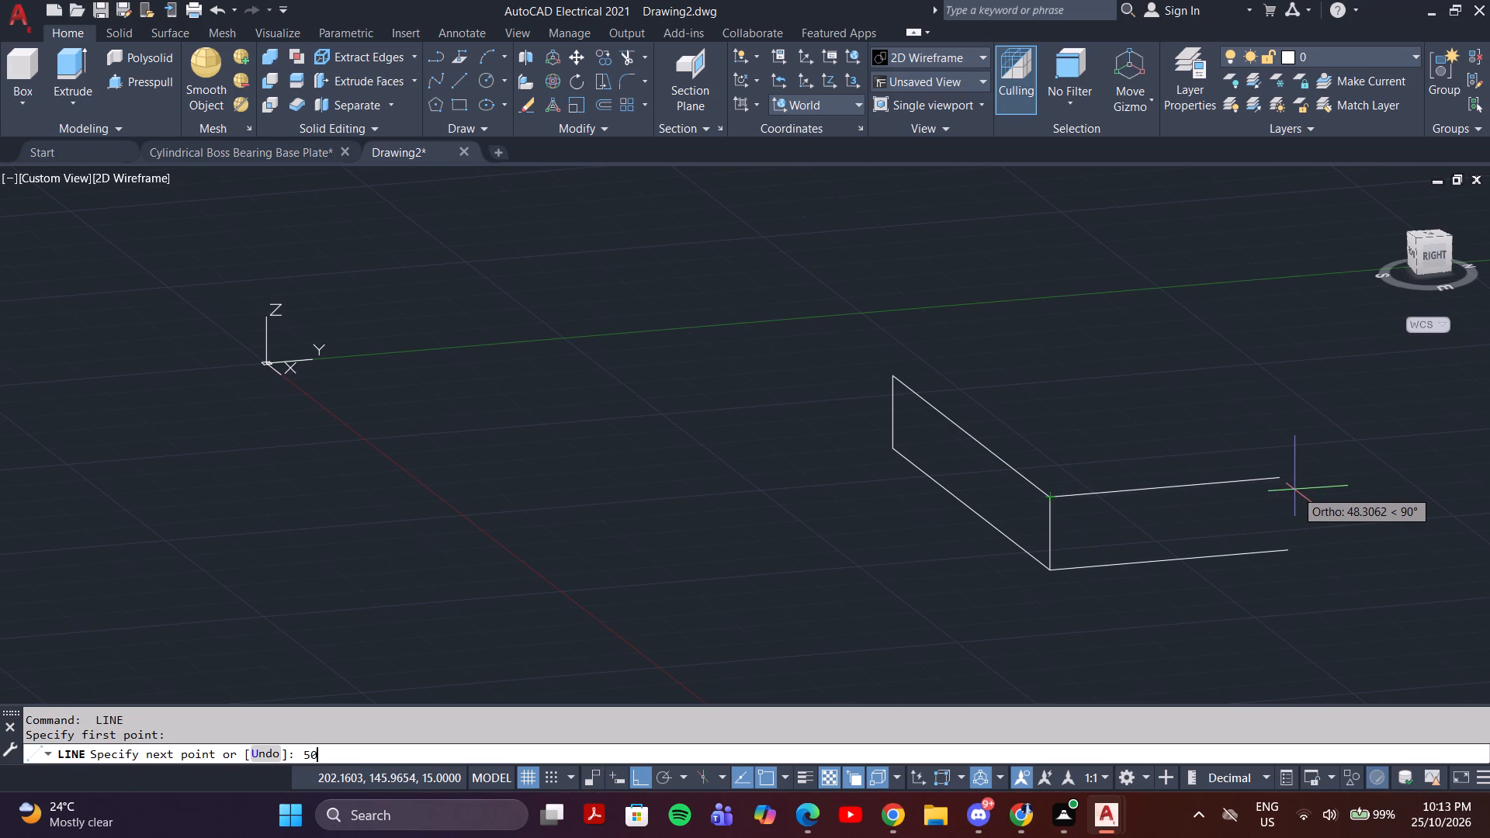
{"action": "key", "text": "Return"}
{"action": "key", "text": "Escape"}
Erase the upper 100-unit and 50-unit lines and both vertical connecting lines.
{"action": "left_click_drag", "start_coordinate": [1284, 485], "coordinate": [1253, 481]}
{"action": "left_click", "coordinate": [1000, 528]}
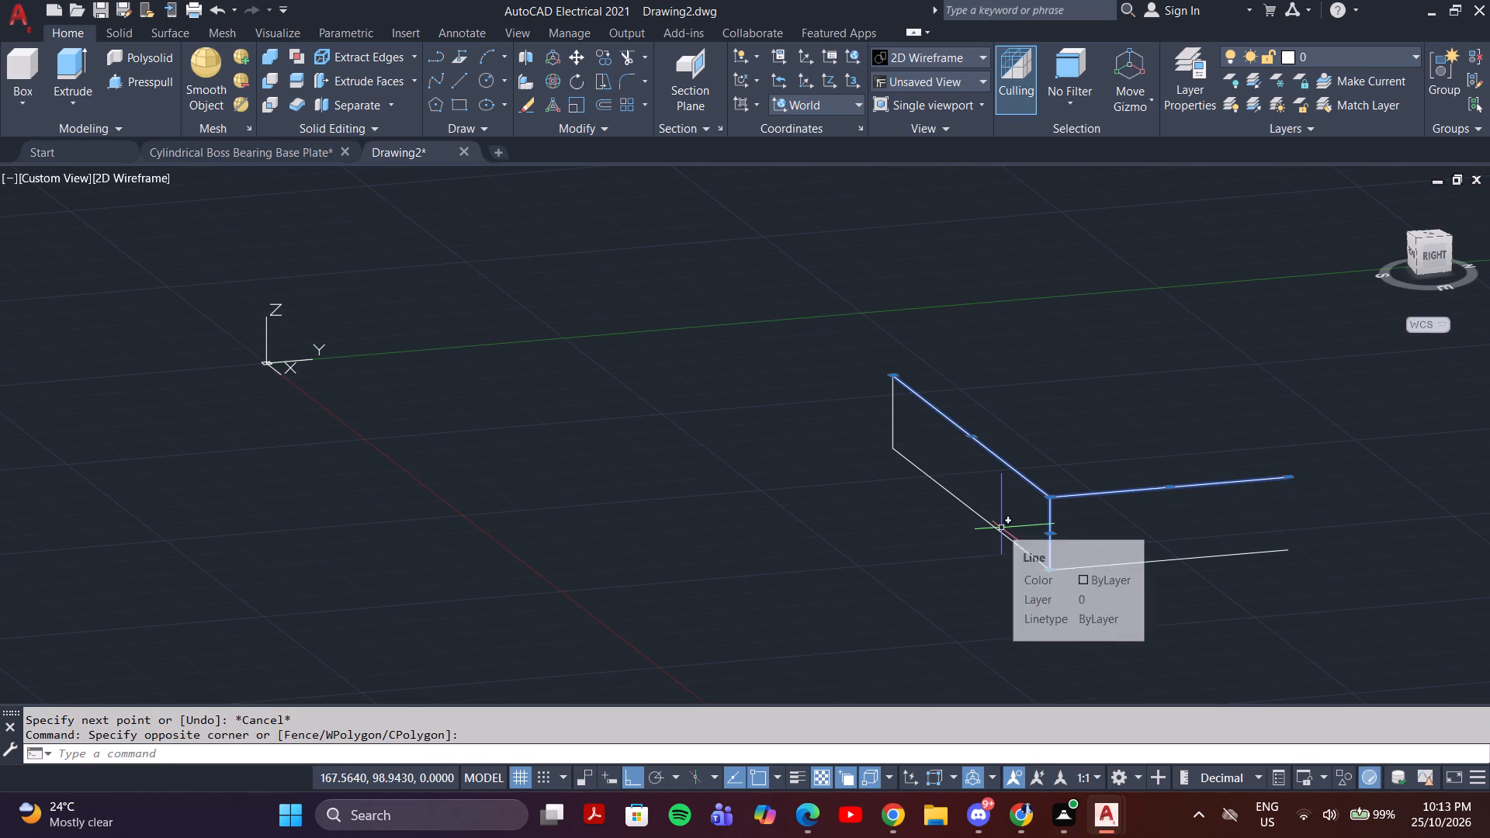
{"action": "key", "text": "Delete"}
{"action": "left_click_drag", "start_coordinate": [933, 417], "coordinate": [922, 416]}
{"action": "left_click", "coordinate": [882, 416]}
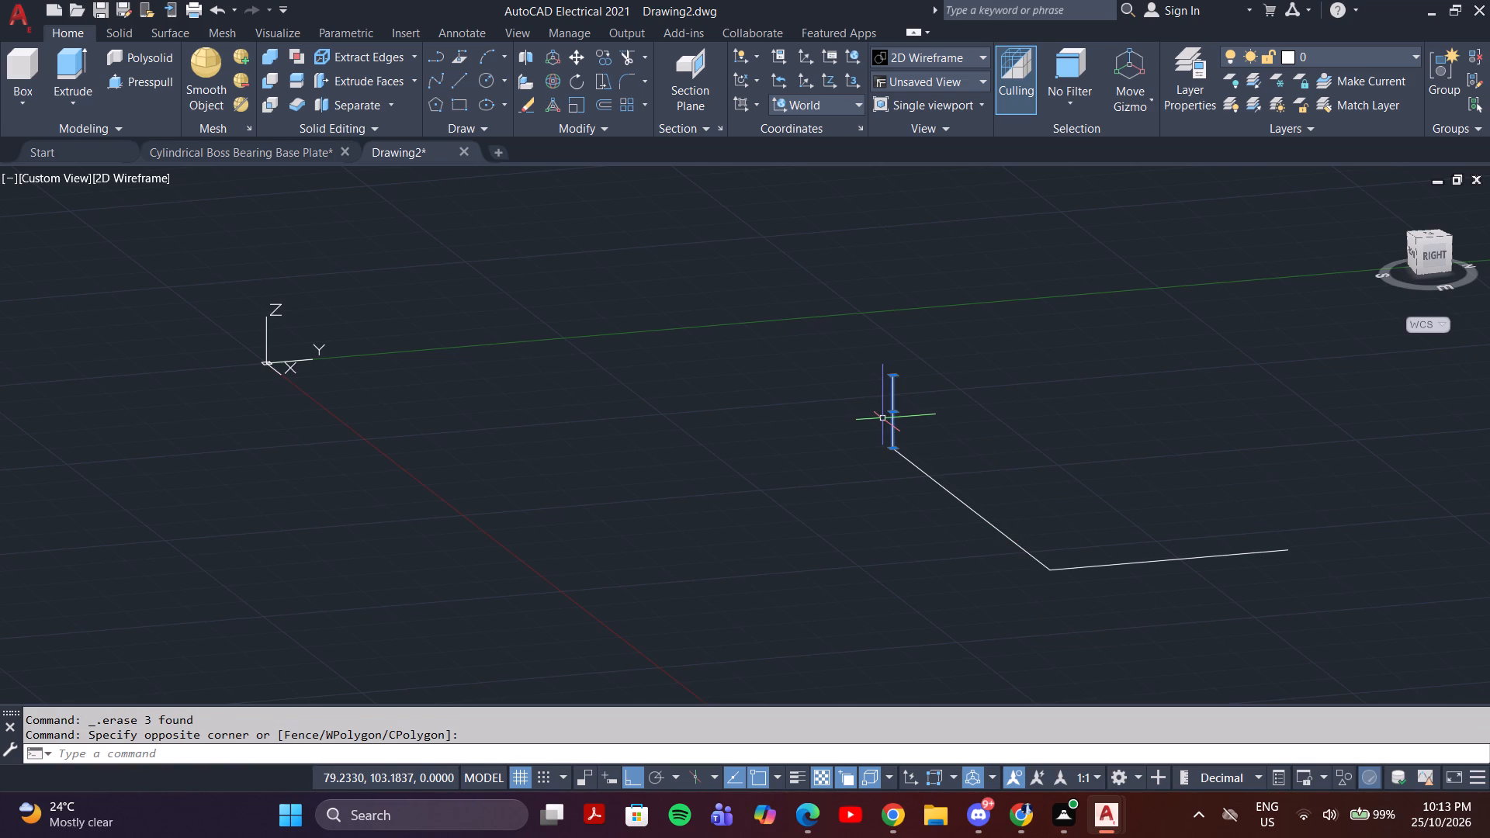
{"action": "key", "text": "Delete"}
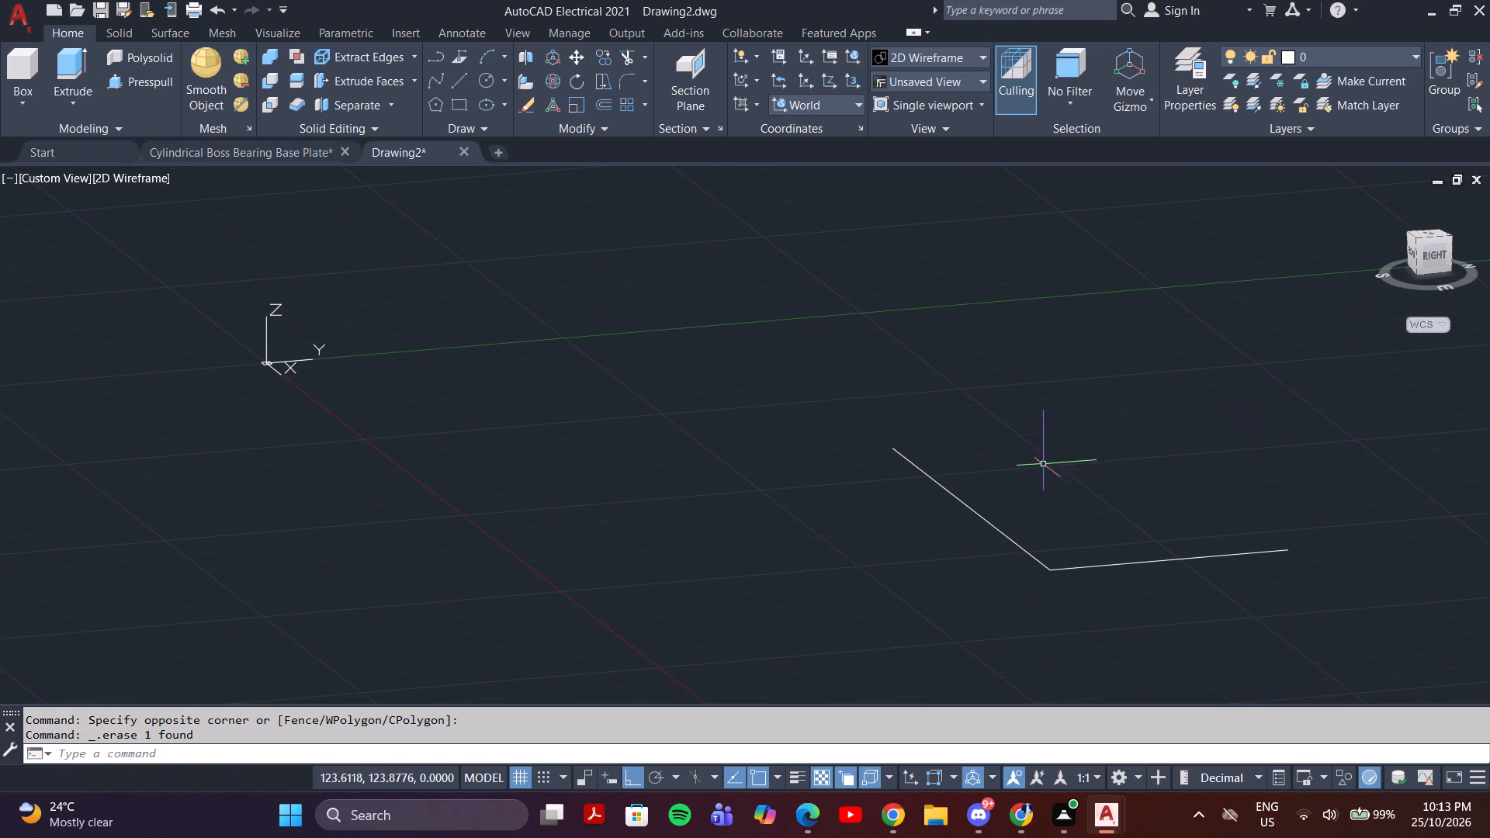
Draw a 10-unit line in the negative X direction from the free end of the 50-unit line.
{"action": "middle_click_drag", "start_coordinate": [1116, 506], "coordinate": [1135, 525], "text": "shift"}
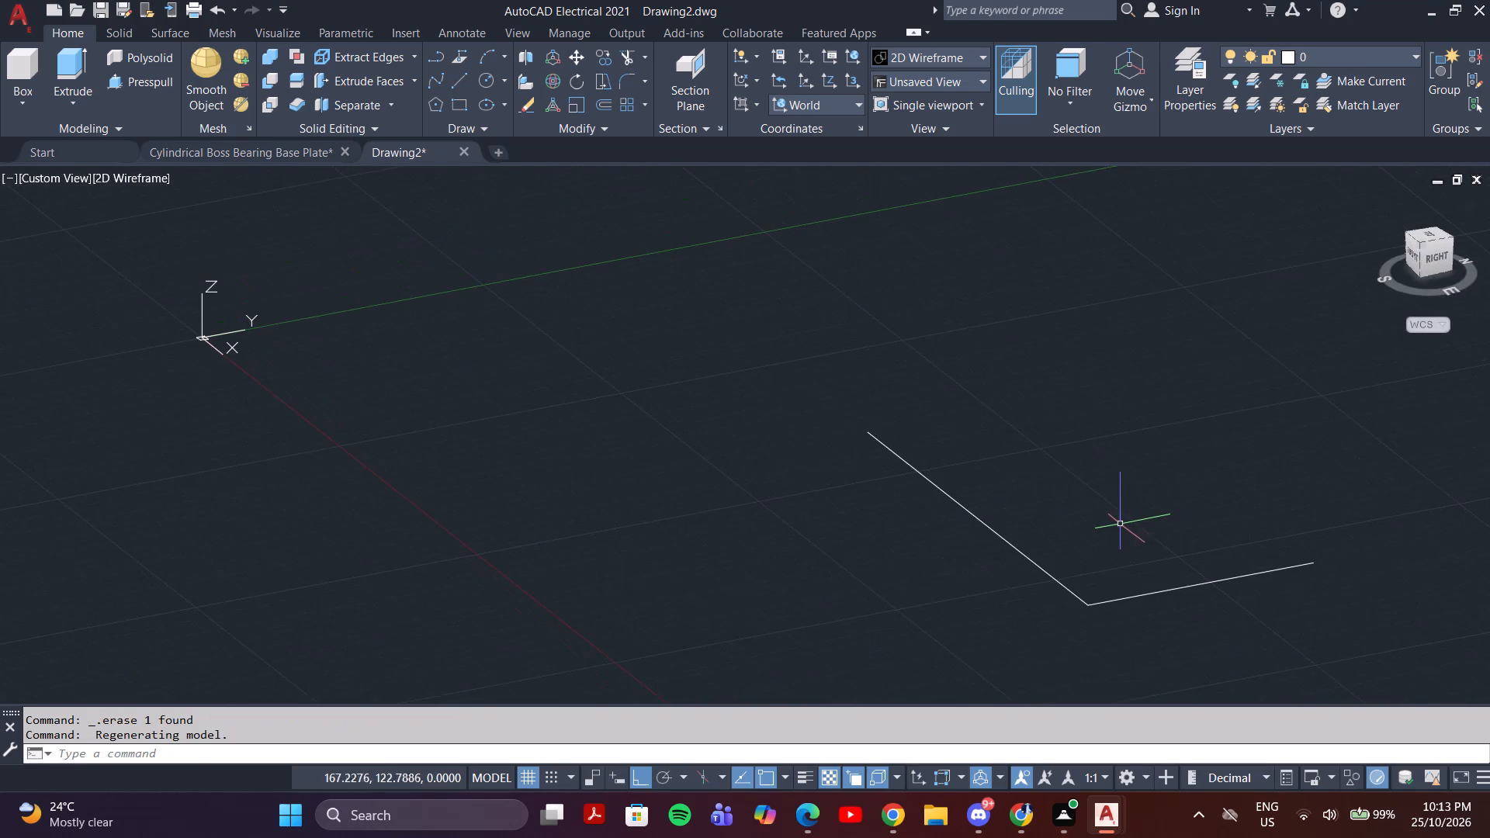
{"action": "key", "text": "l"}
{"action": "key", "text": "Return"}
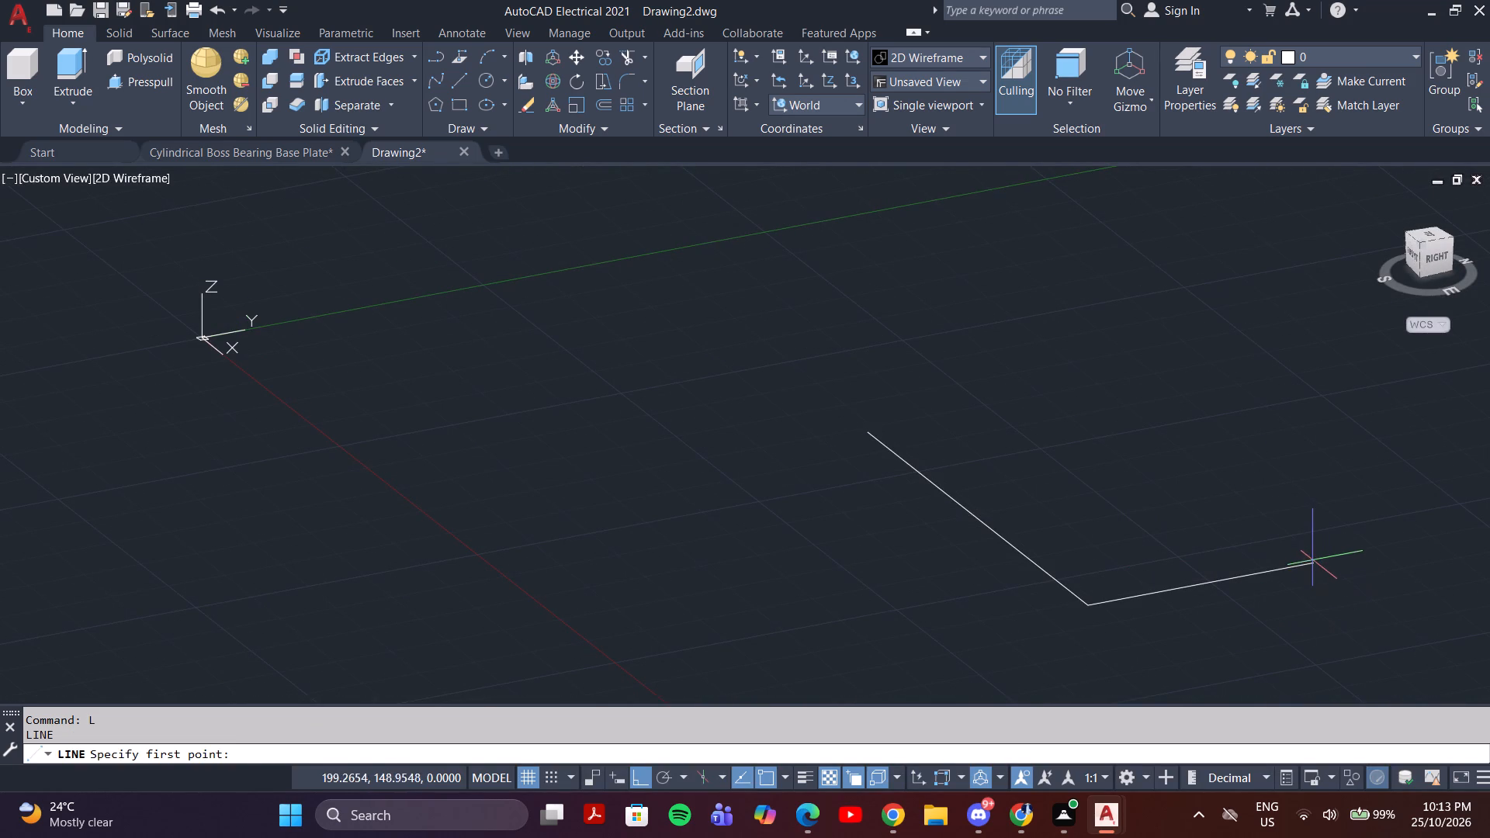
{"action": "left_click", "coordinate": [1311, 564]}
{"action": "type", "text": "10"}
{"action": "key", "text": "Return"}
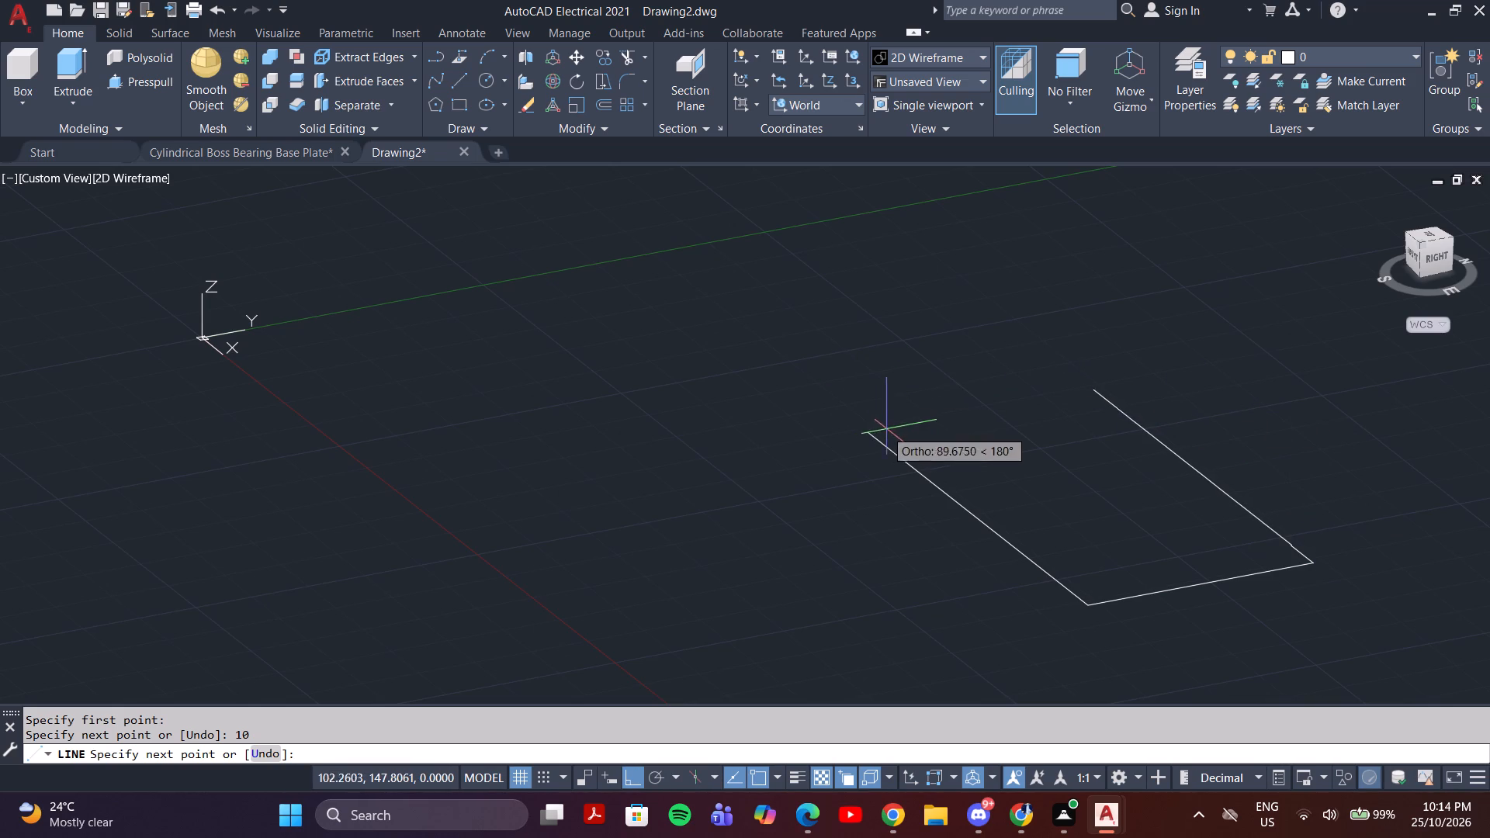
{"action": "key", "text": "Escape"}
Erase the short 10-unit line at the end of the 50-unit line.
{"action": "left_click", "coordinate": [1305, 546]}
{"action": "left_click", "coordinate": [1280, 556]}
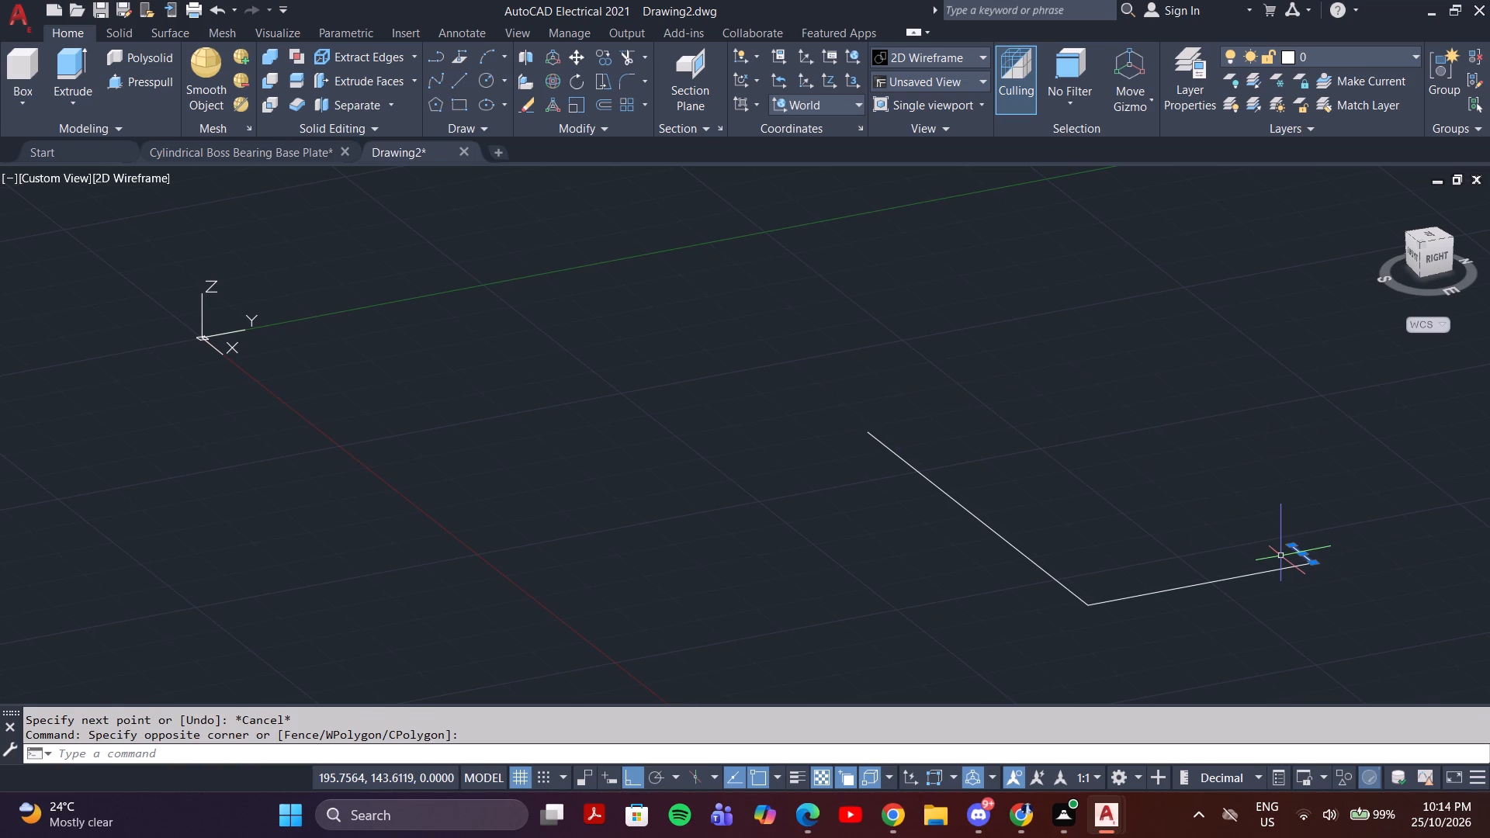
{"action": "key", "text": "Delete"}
Draw a 100-unit line in the negative X direction from the free end of the 50-unit line.
{"action": "key", "text": "l"}
{"action": "key", "text": "Return"}
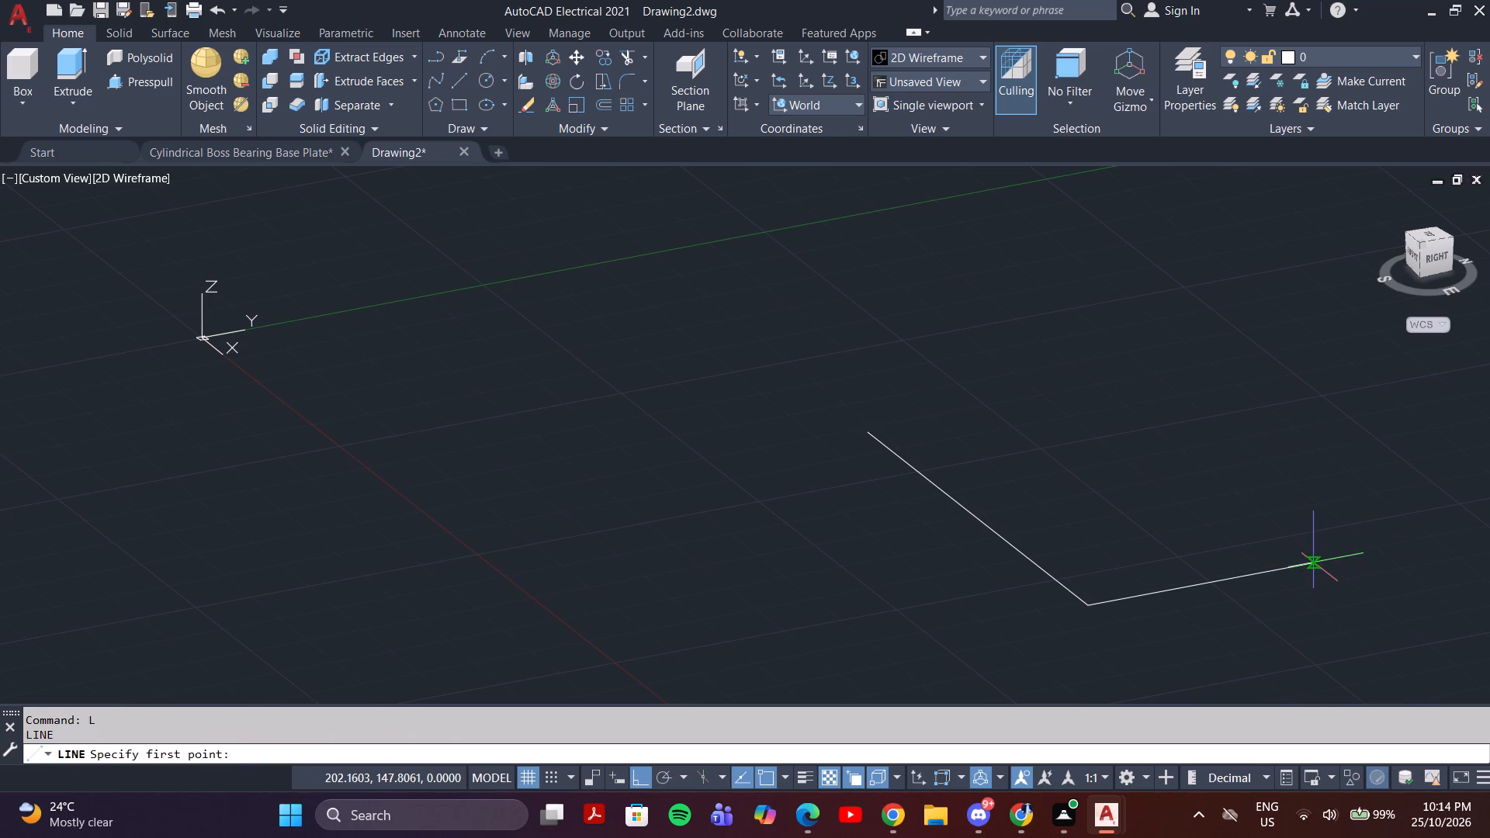
{"action": "left_click", "coordinate": [1312, 561]}
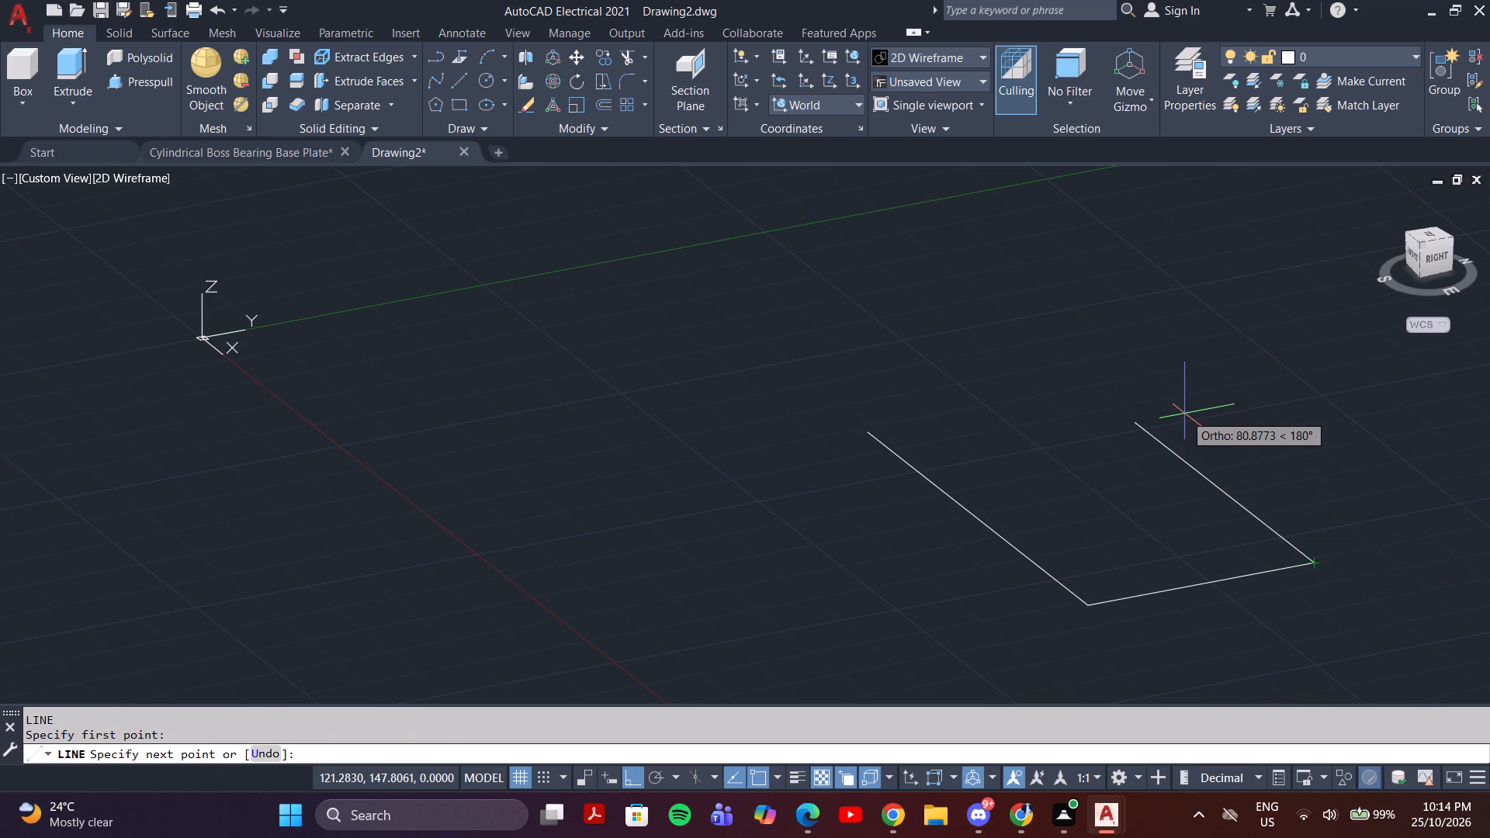
{"action": "type", "text": "100"}
{"action": "key", "text": "Return"}
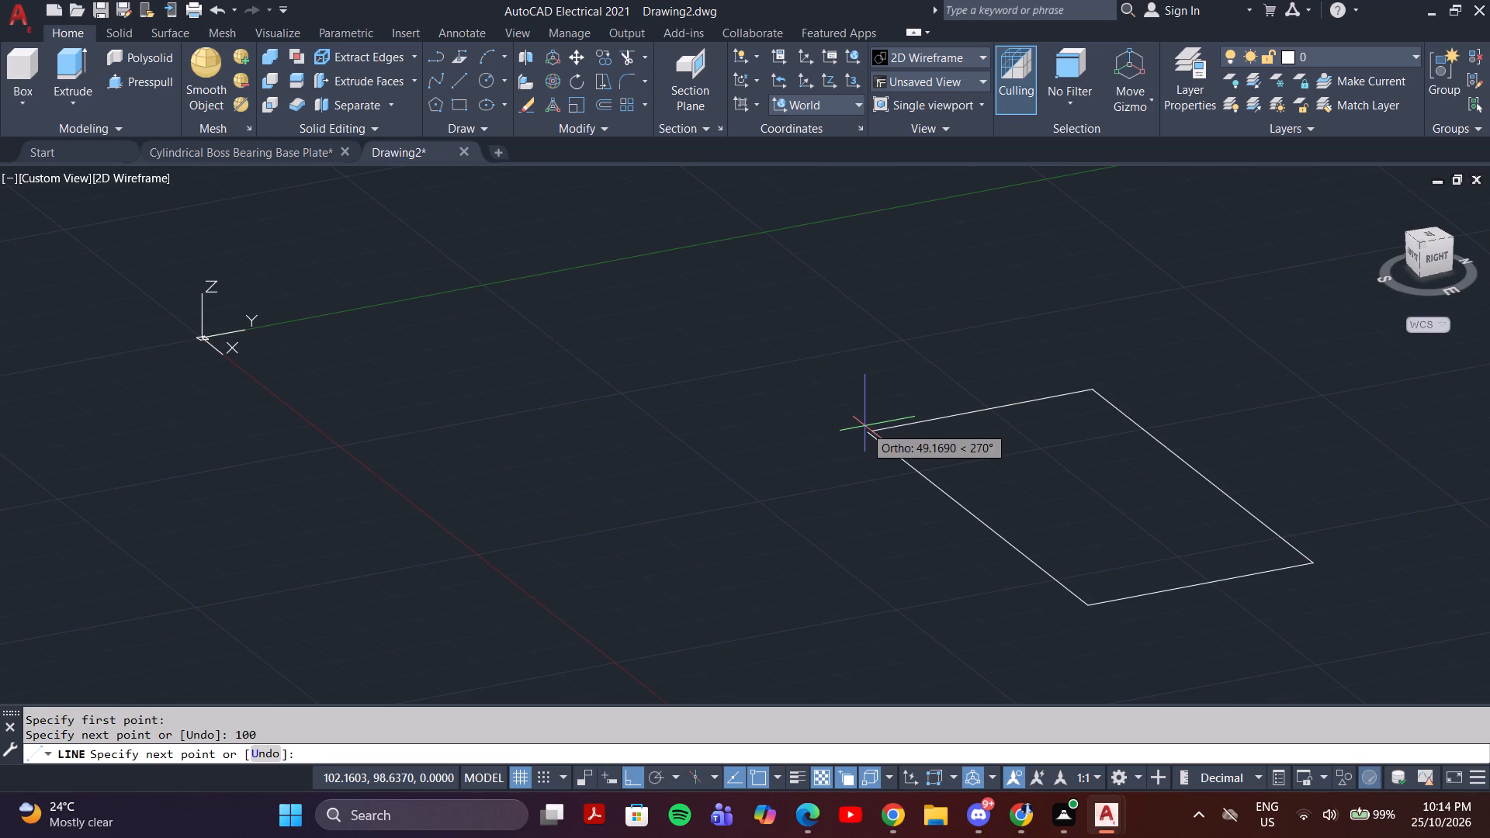
{"action": "key", "text": "c"}
{"action": "key", "text": "Return"}
{"action": "key", "text": "Escape"}
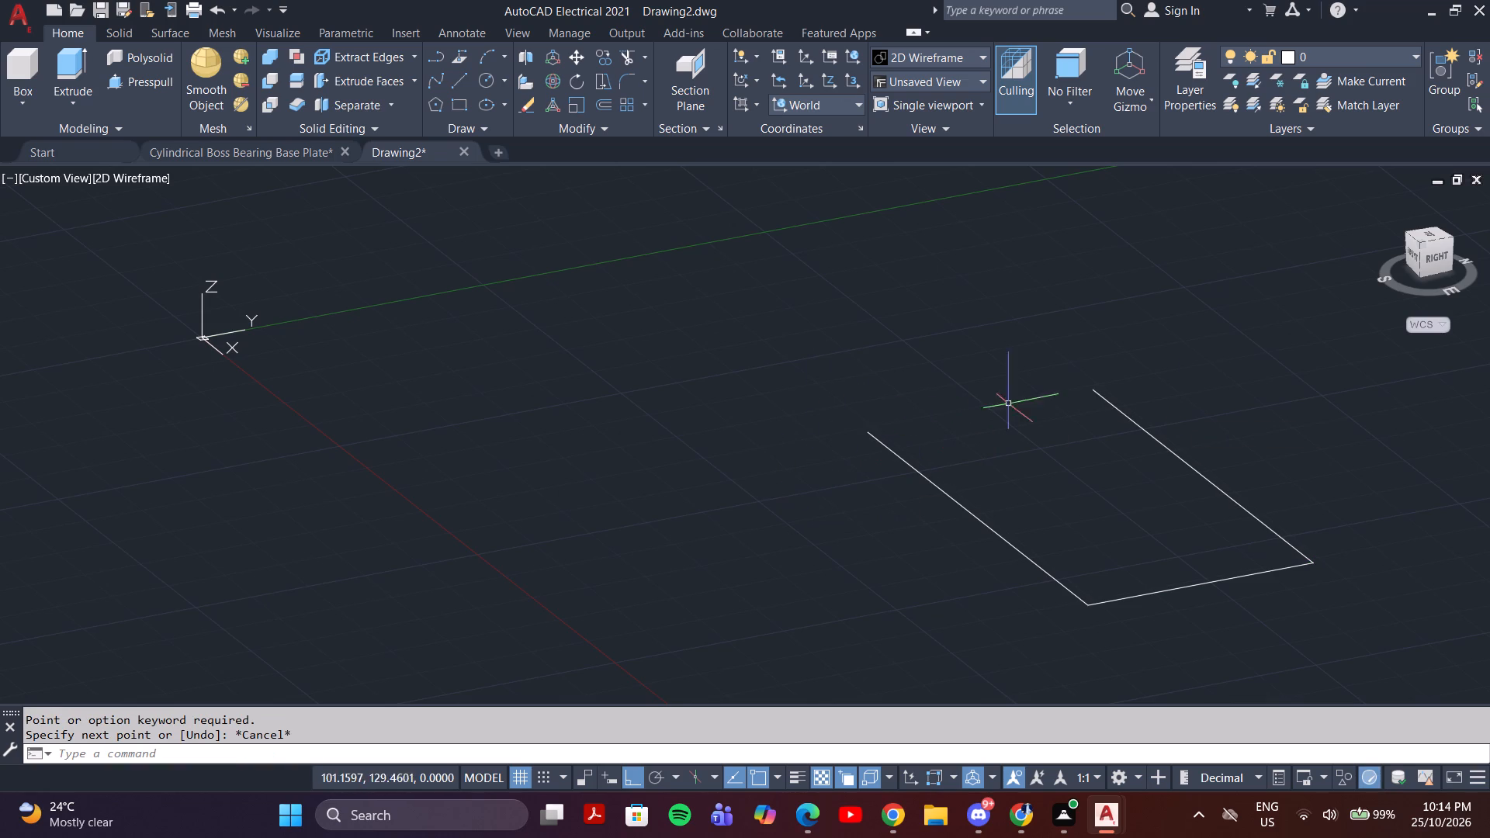
{"action": "key", "text": "Escape"}
Close the flat rectangle with a line joining the free endpoints of the two 100-unit lines.
{"action": "key", "text": "space"}
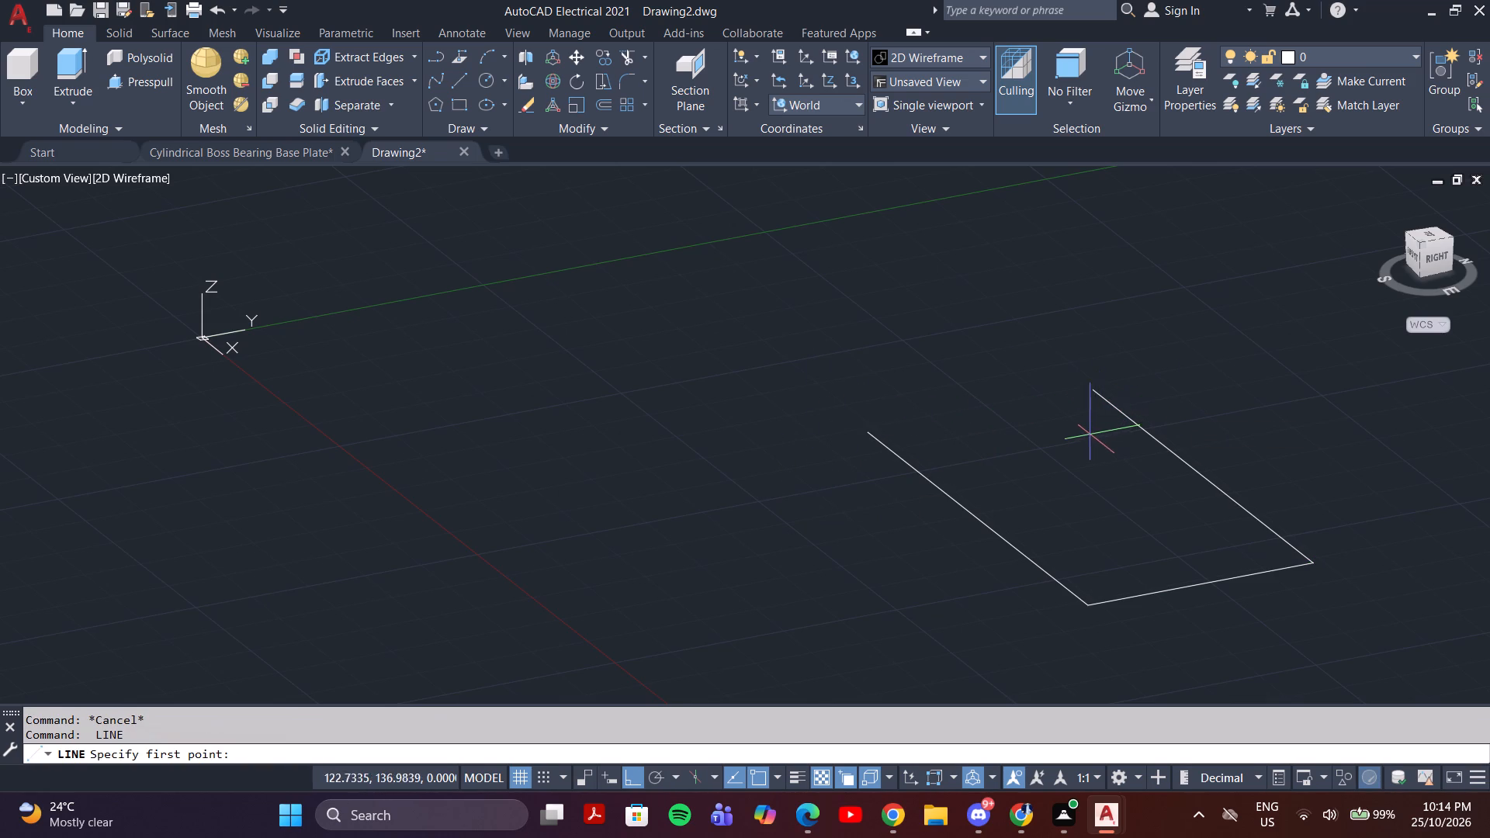
{"action": "left_click_drag", "start_coordinate": [1094, 386], "coordinate": [1083, 386]}
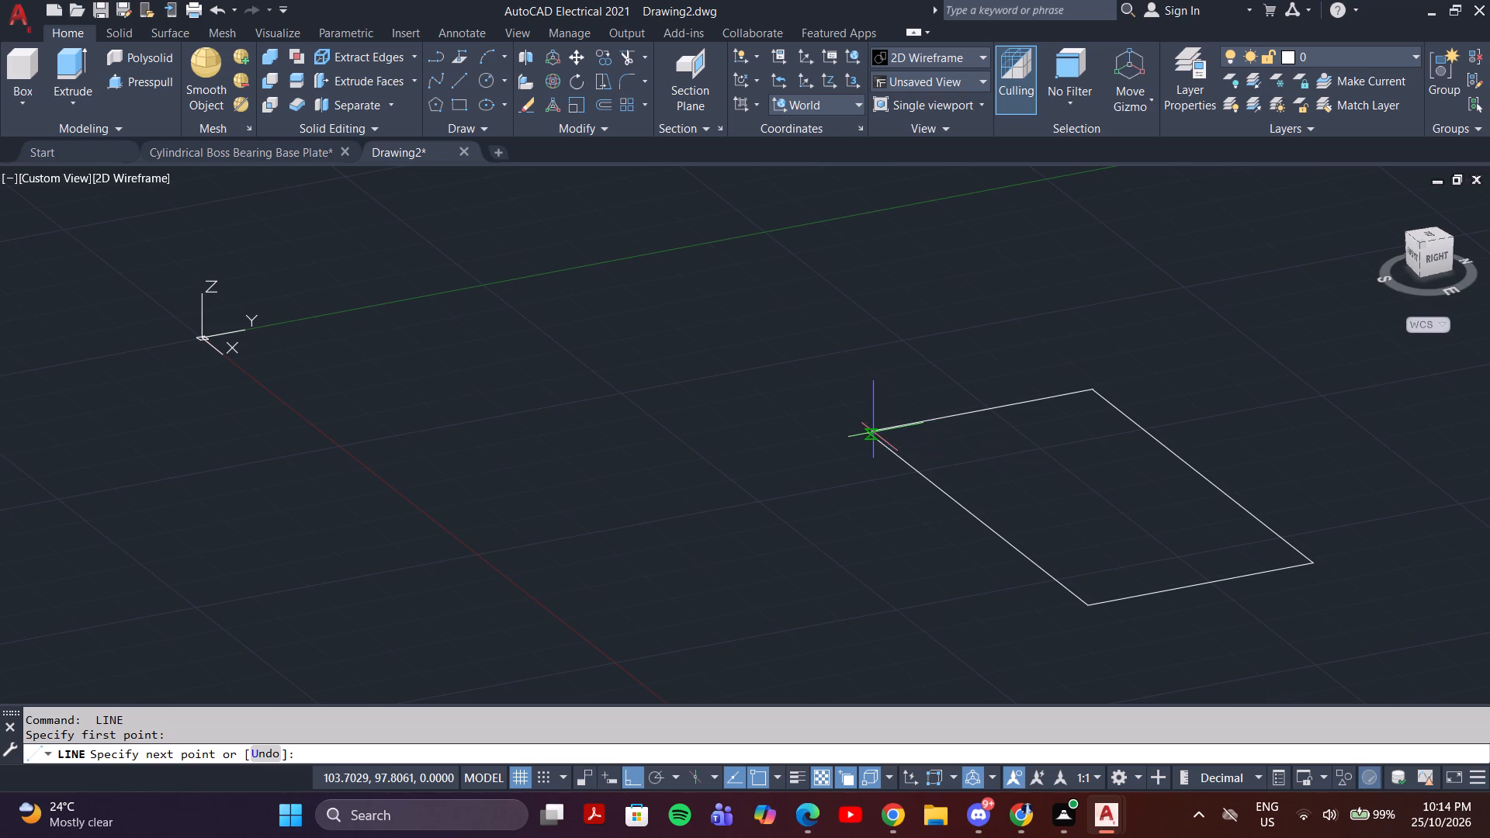
{"action": "left_click", "coordinate": [866, 430]}
{"action": "key", "text": "Escape"}
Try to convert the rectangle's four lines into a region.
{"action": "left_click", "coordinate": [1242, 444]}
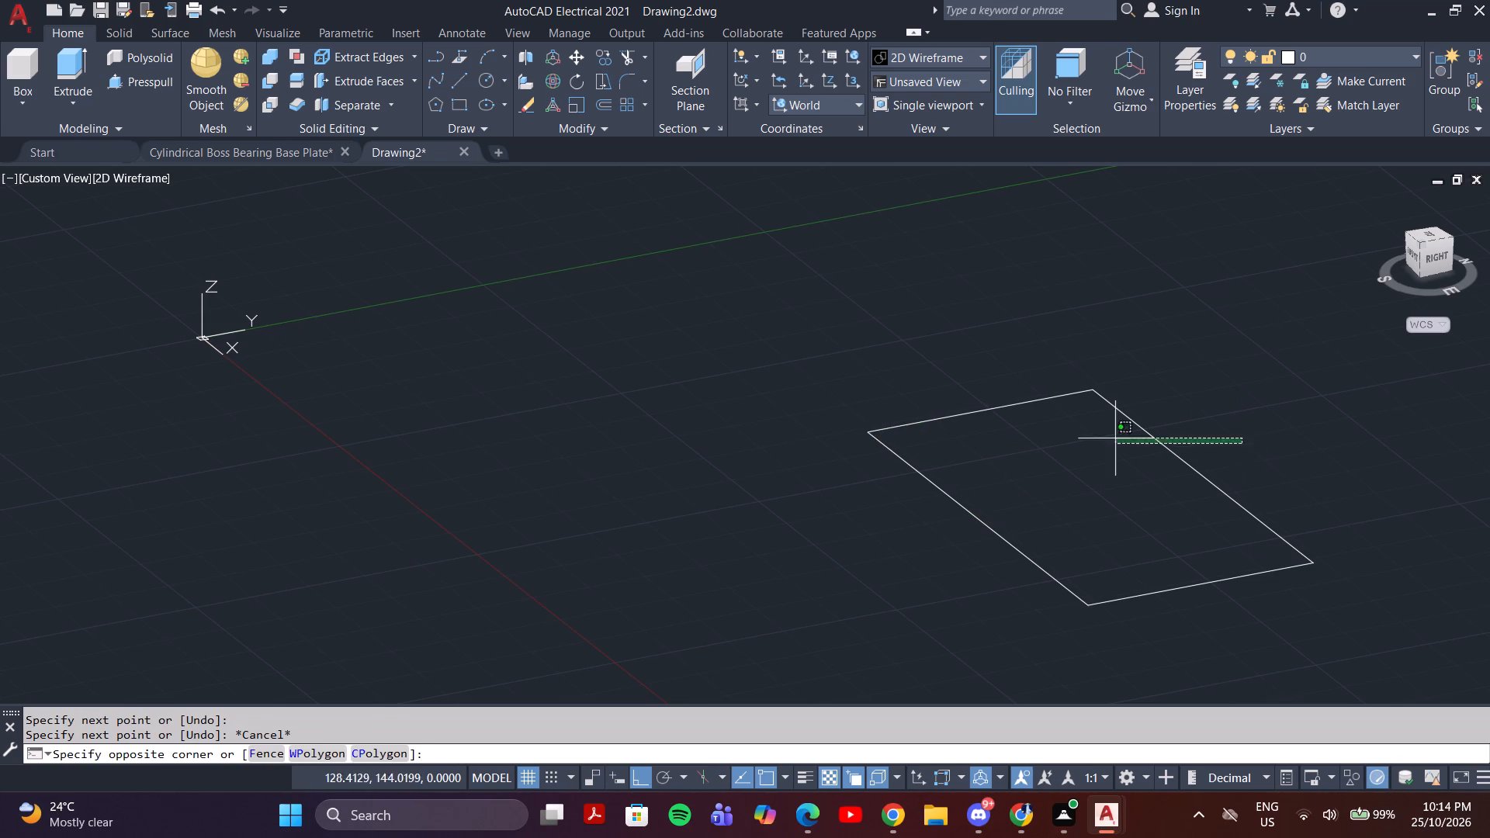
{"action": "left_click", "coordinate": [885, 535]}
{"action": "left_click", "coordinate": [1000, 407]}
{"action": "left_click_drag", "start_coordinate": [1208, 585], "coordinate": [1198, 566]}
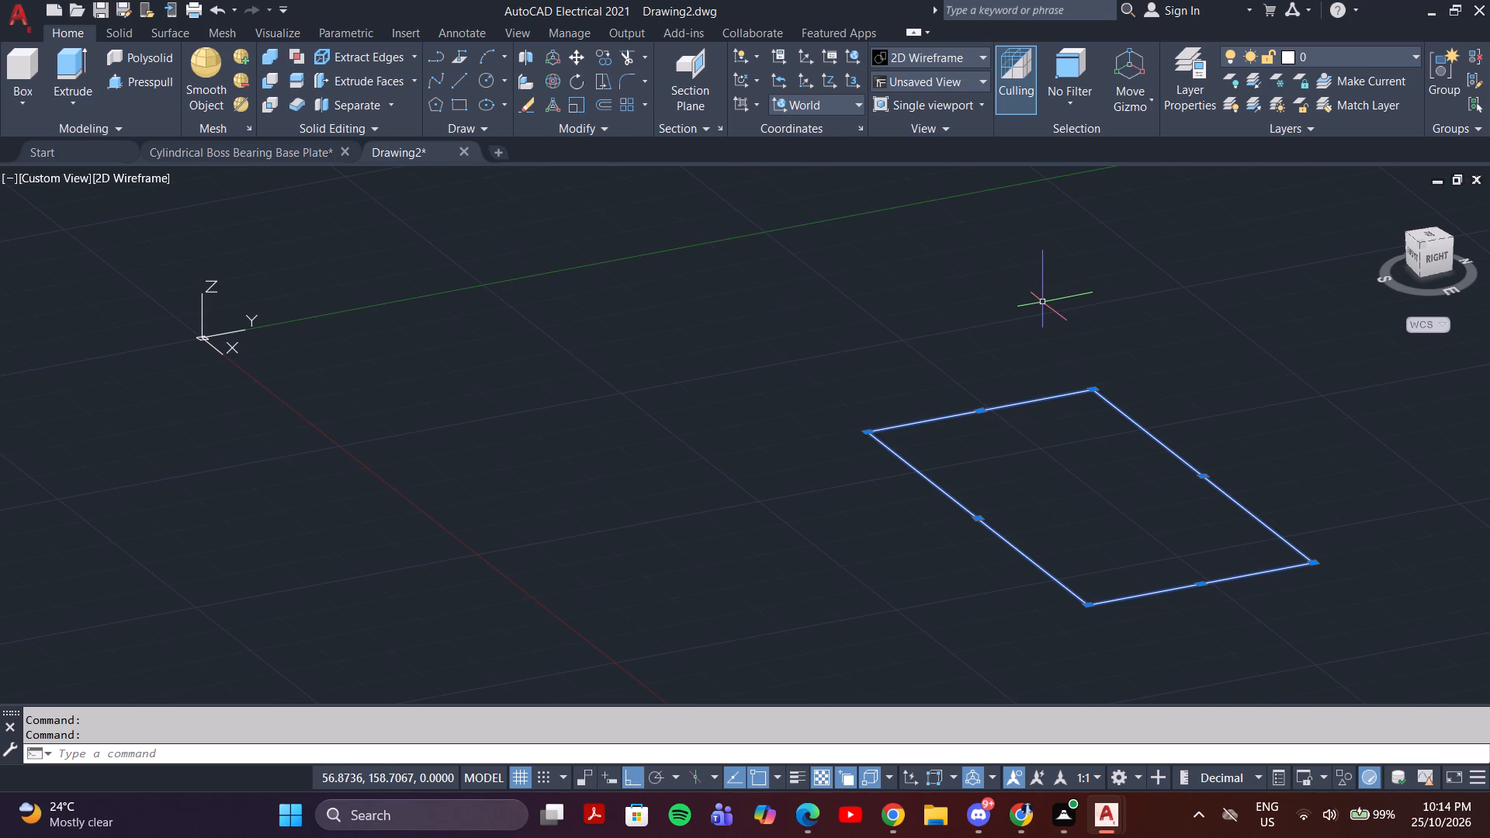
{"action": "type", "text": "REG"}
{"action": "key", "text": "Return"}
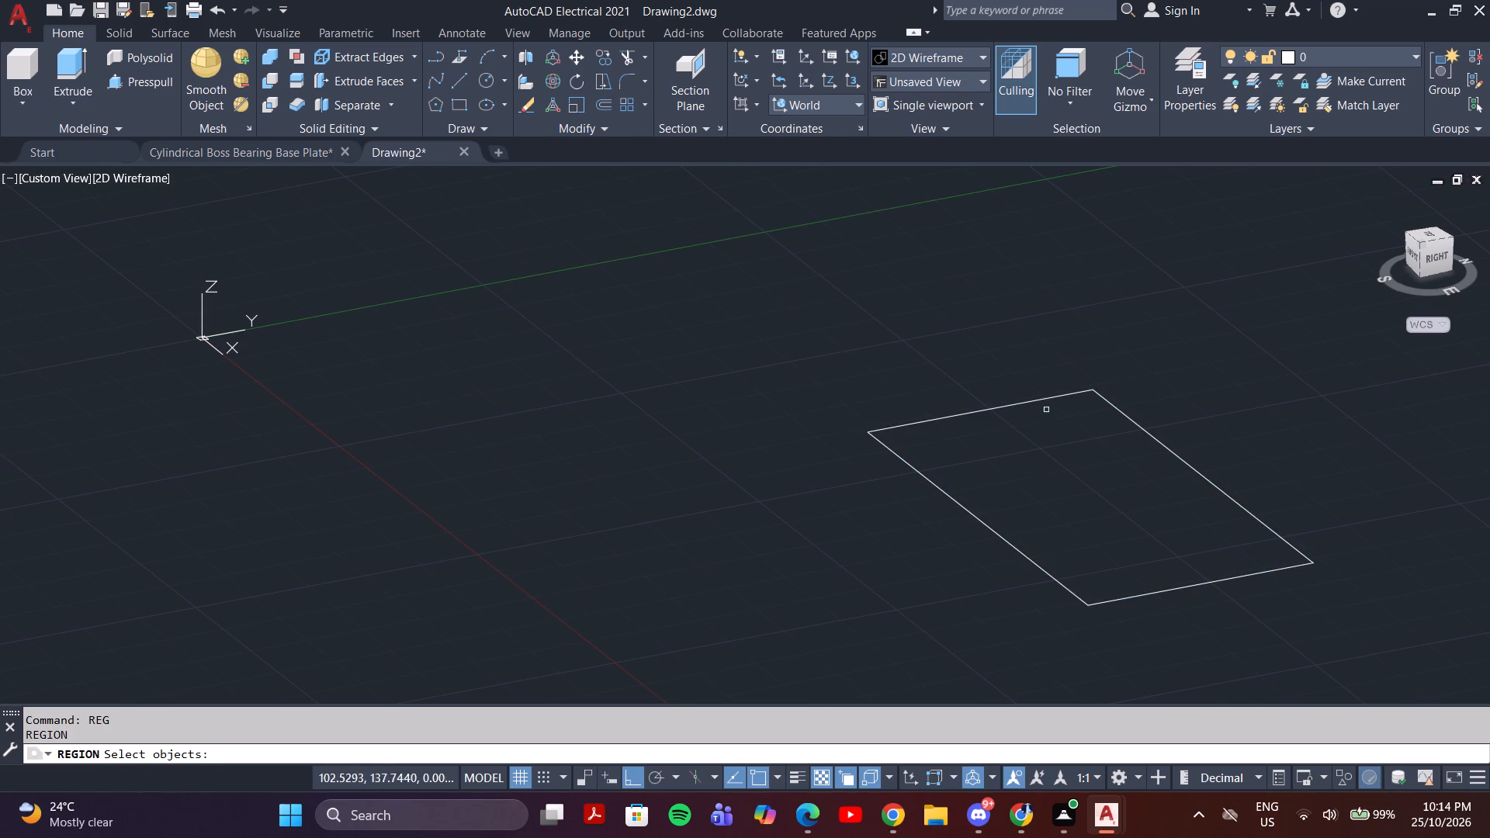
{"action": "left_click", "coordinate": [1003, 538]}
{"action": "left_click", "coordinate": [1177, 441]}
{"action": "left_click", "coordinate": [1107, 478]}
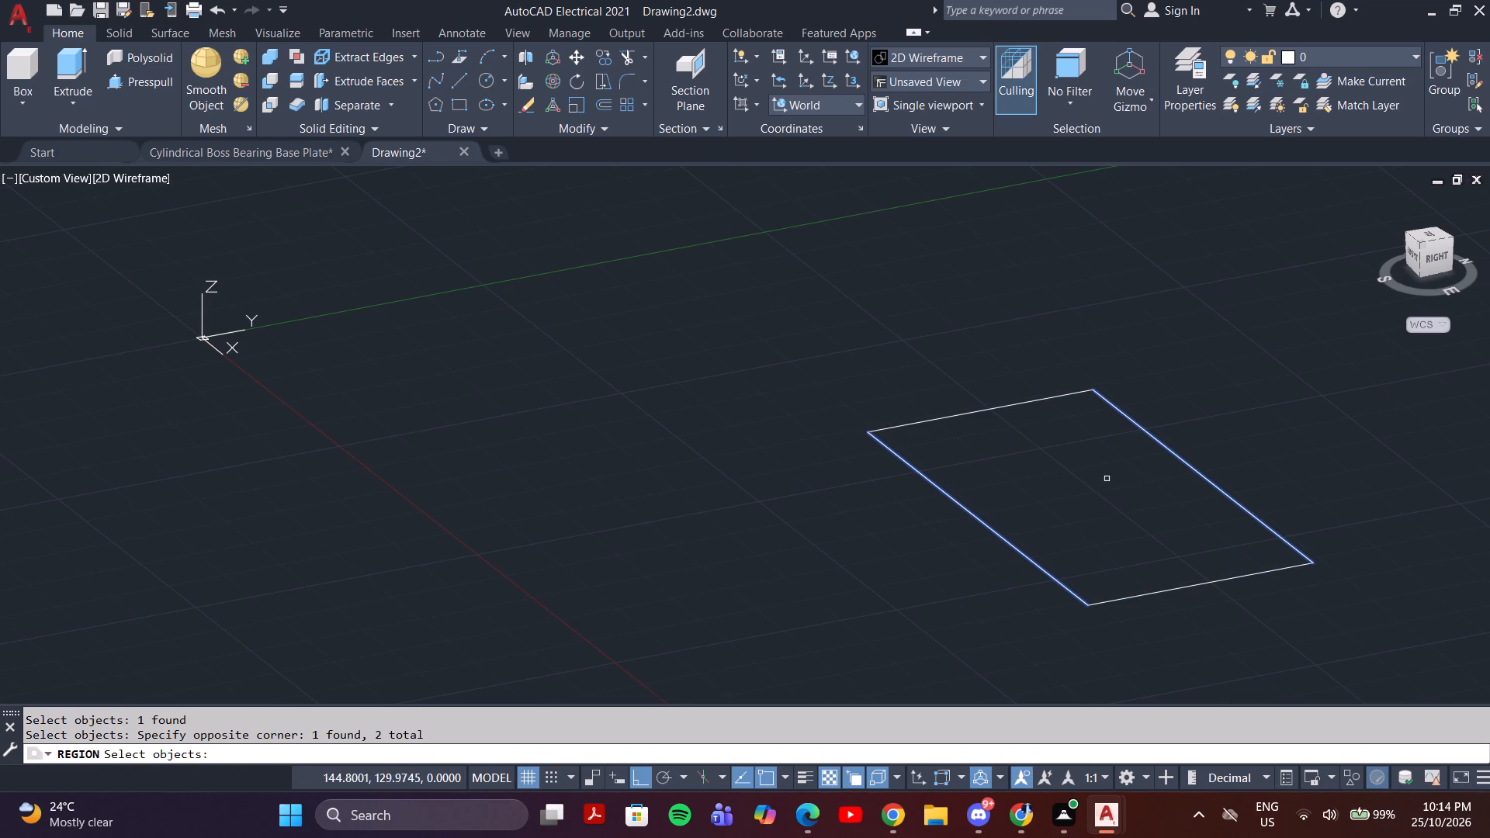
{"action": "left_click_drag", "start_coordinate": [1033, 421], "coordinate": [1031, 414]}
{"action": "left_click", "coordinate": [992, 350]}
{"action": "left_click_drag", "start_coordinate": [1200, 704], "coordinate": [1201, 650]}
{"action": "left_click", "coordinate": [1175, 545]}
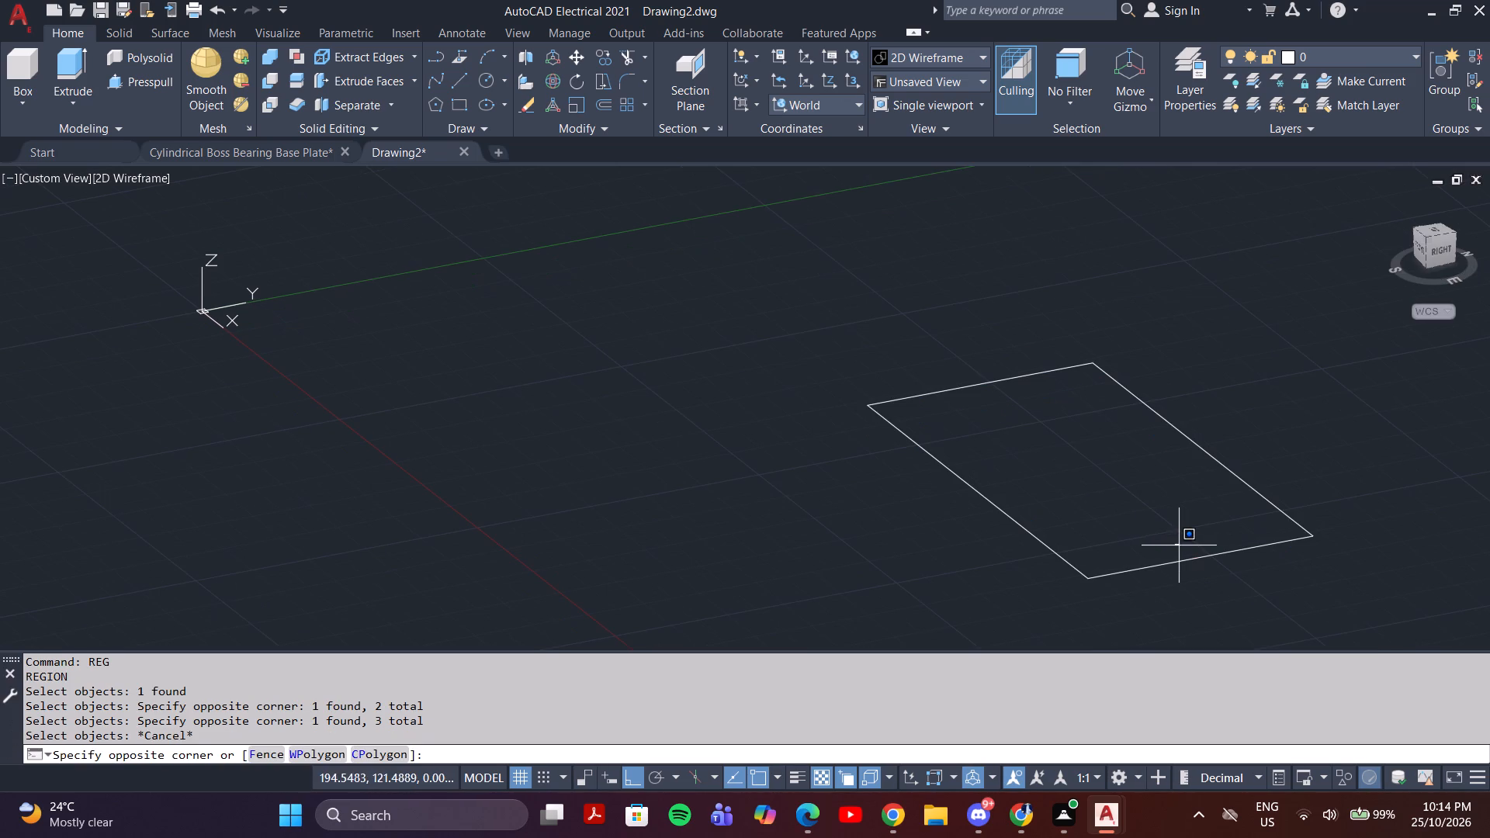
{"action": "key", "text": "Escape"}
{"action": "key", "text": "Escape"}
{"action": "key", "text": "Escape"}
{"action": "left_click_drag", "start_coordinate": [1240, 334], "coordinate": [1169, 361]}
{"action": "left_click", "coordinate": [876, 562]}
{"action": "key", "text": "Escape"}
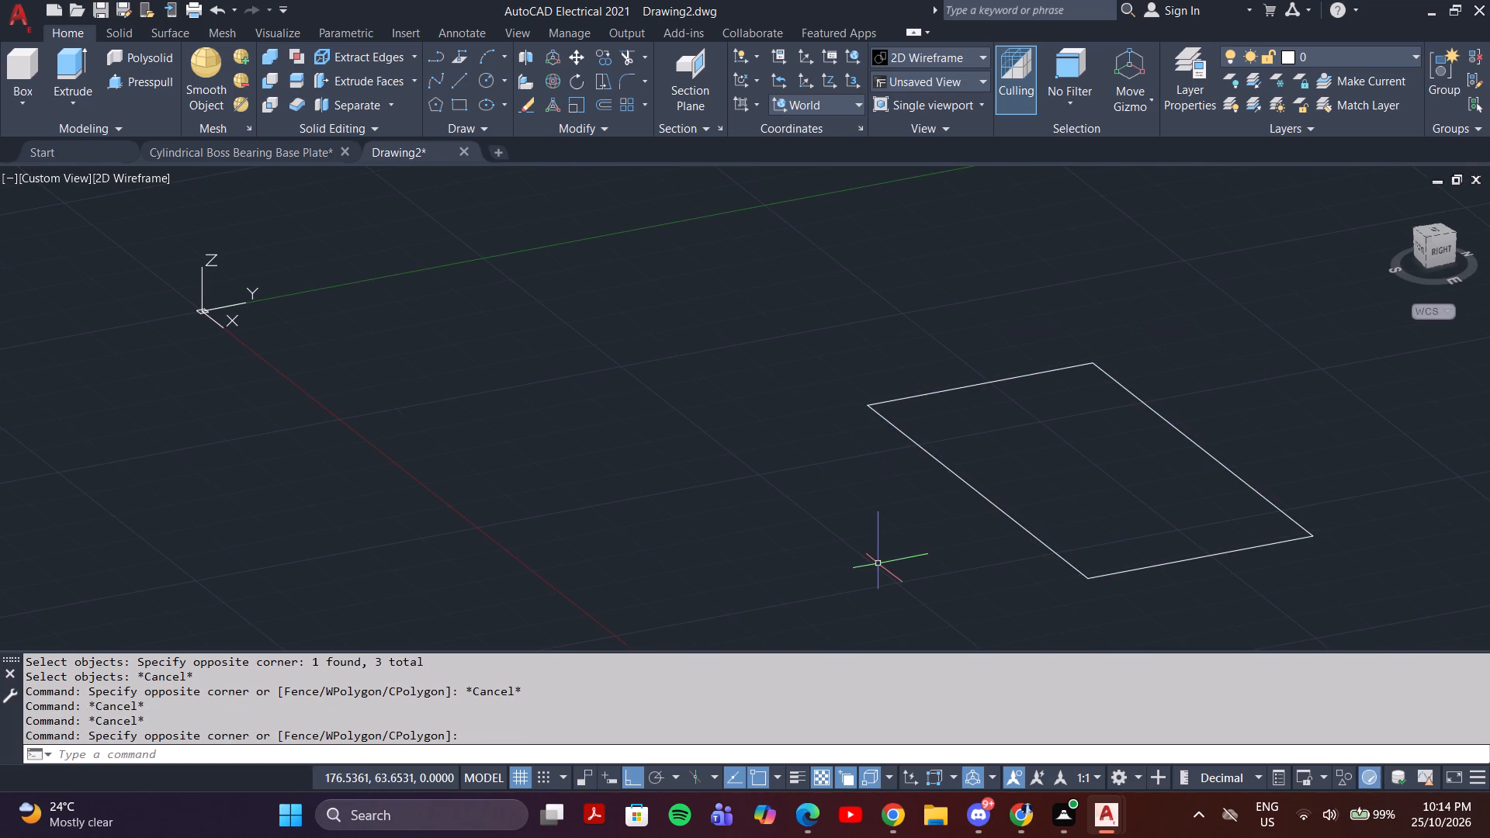
Convert the rectangle's four lines into a single region.
{"action": "key", "text": "Escape"}
{"action": "key", "text": "Escape"}
{"action": "key", "text": "Escape"}
{"action": "key", "text": "Escape"}
{"action": "type", "text": "REG"}
{"action": "key", "text": "Return"}
{"action": "left_click_drag", "start_coordinate": [1198, 293], "coordinate": [1197, 303]}
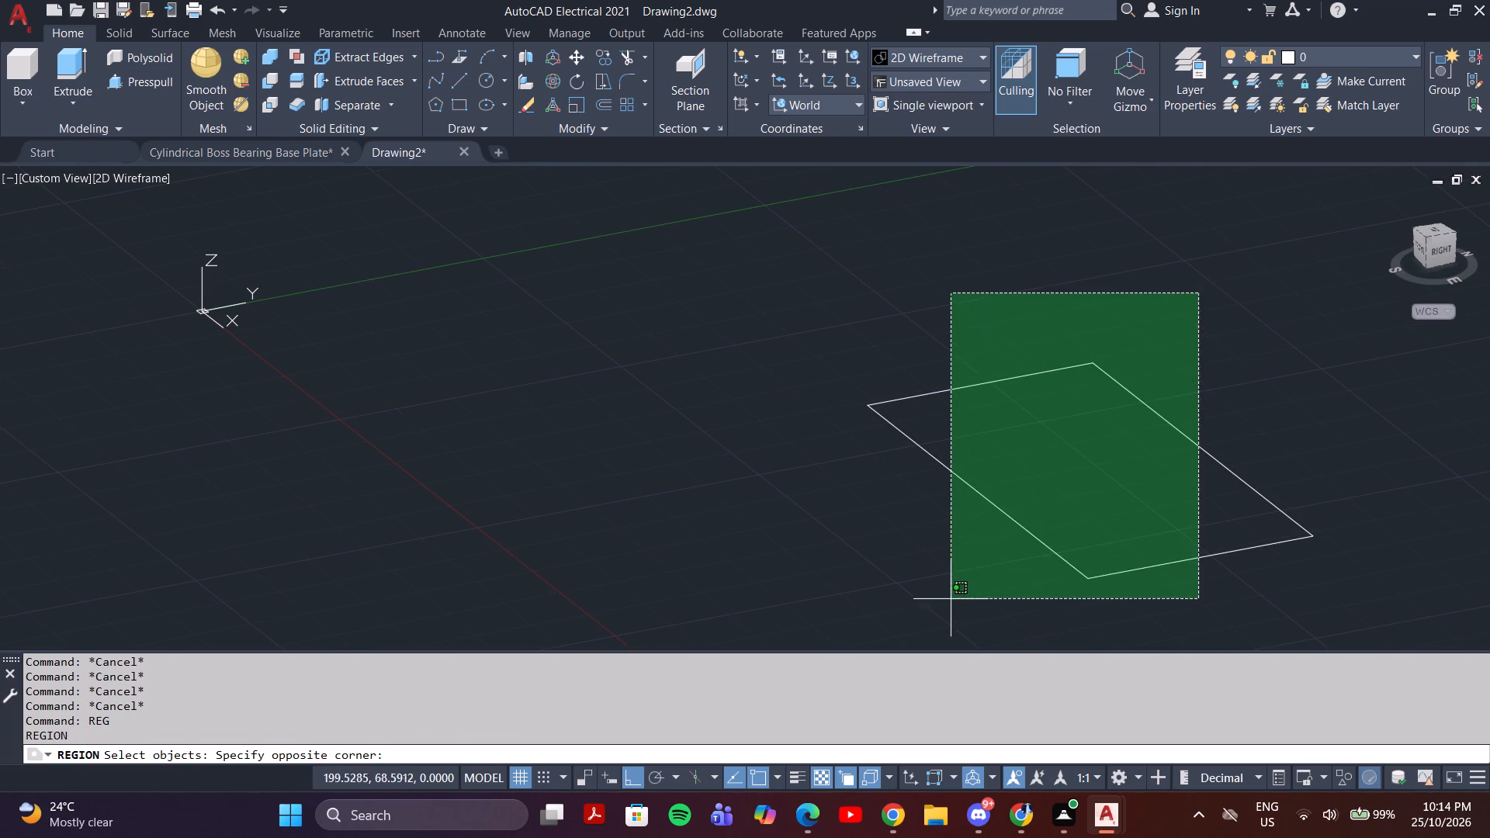
{"action": "left_click", "coordinate": [942, 604]}
{"action": "key", "text": "Return"}
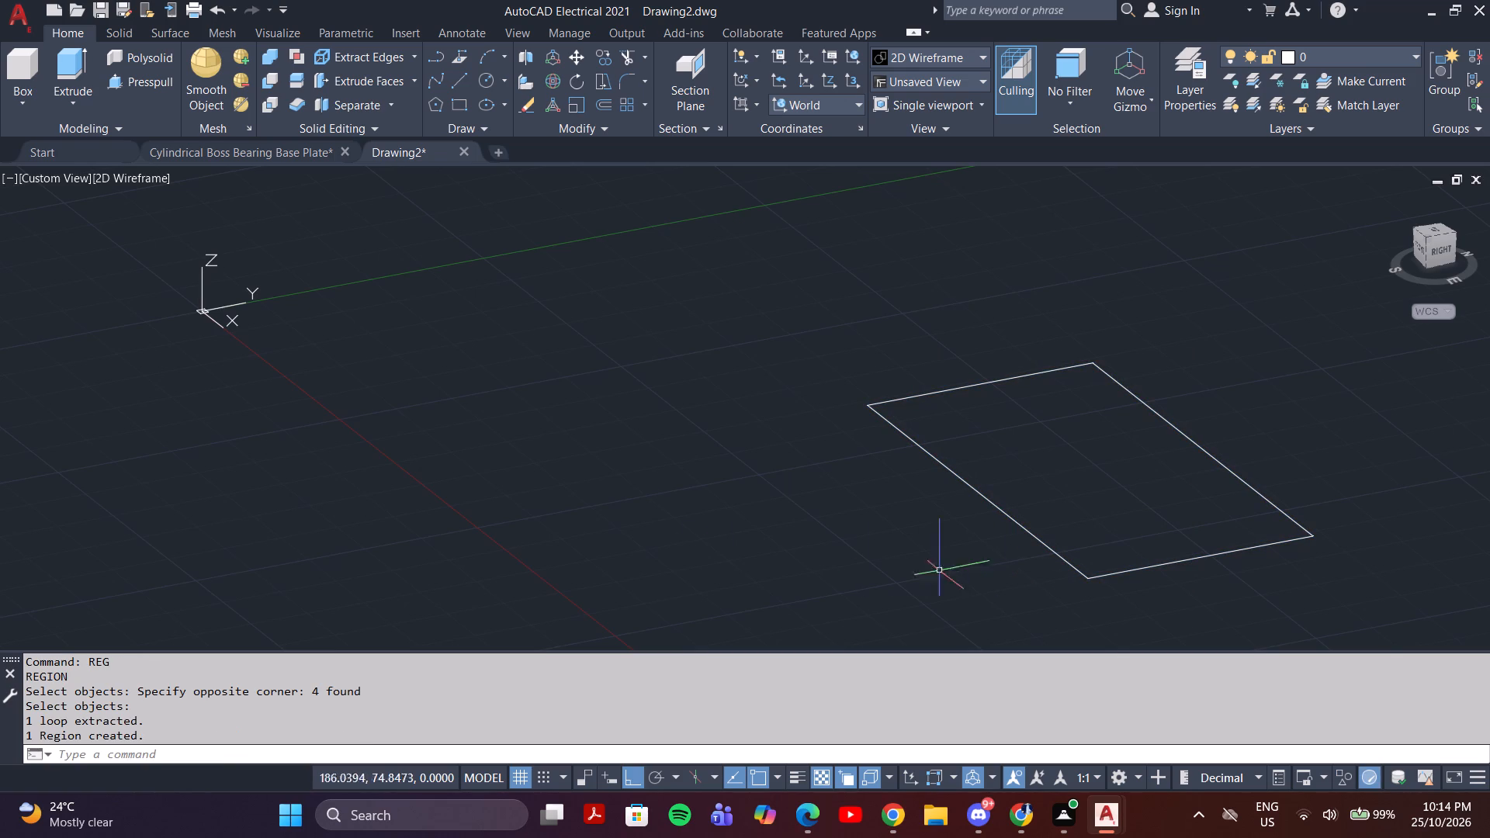
Extrude the rectangular region upward into a solid 15 units high.
{"action": "left_click", "coordinate": [72, 63]}
{"action": "left_click", "coordinate": [1000, 445]}
{"action": "left_click", "coordinate": [989, 476]}
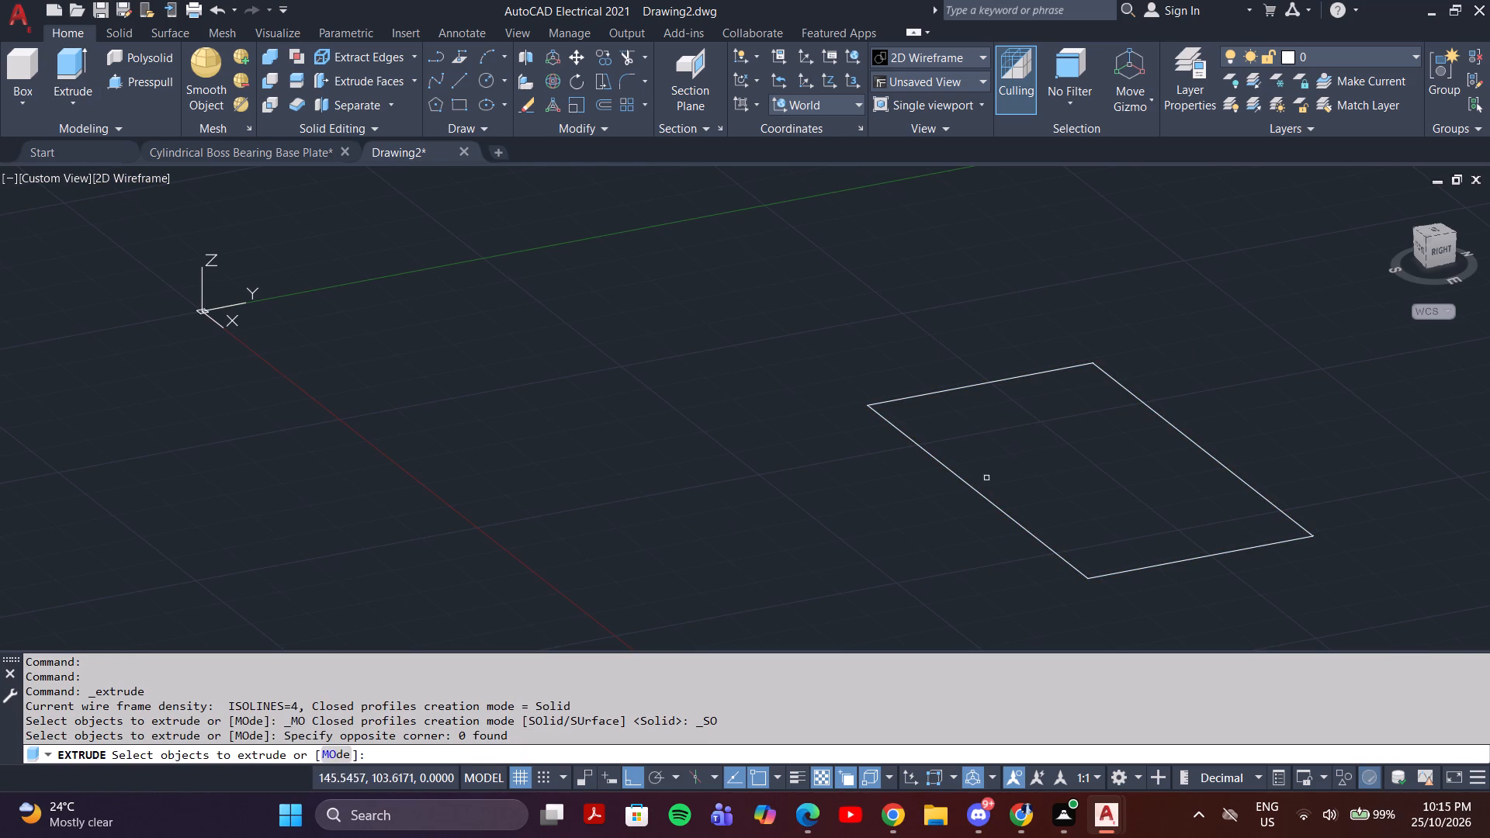
{"action": "left_click", "coordinate": [74, 88]}
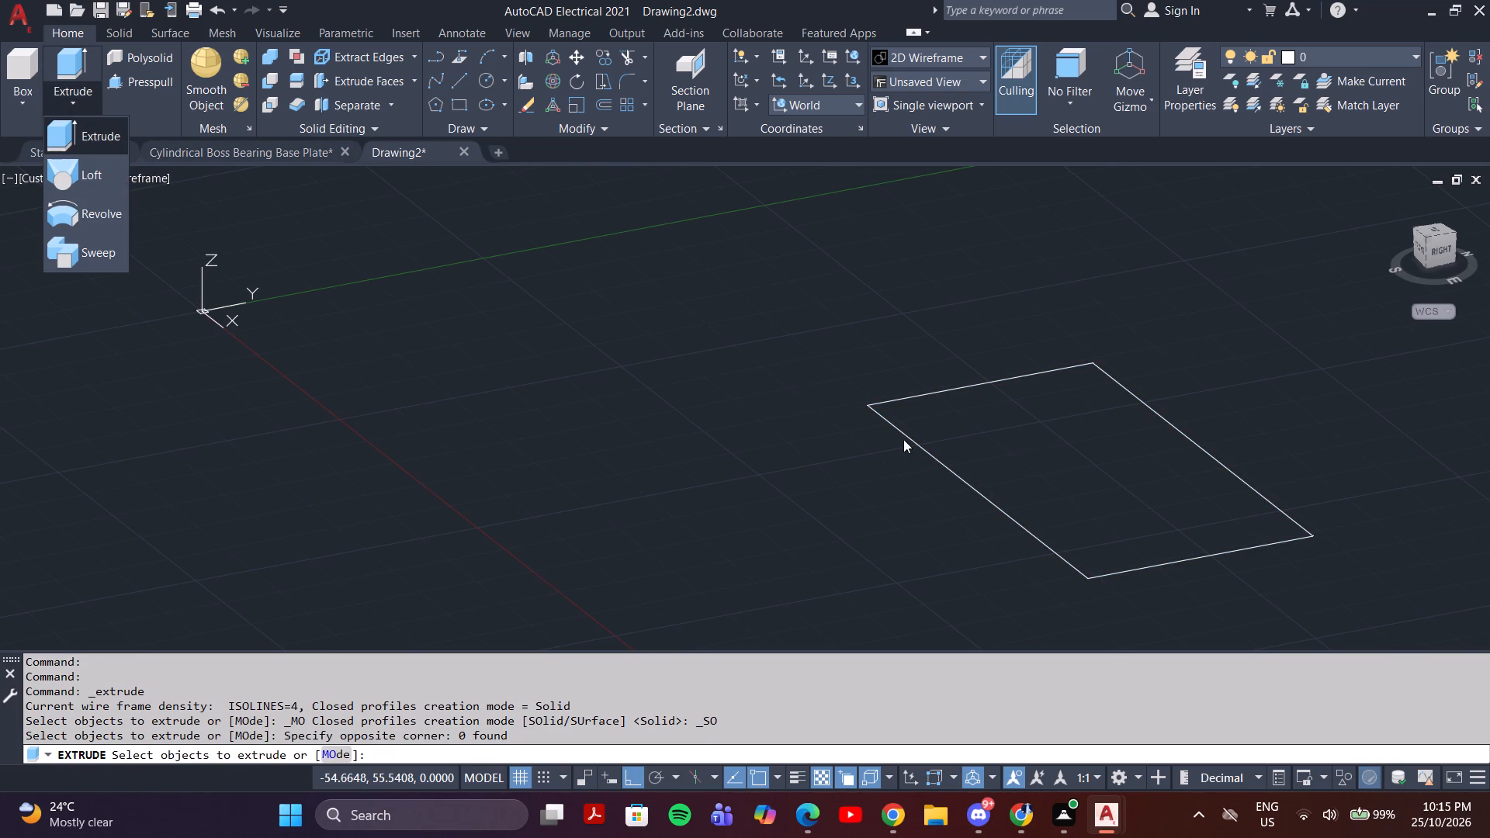
{"action": "left_click_drag", "start_coordinate": [81, 133], "coordinate": [113, 155]}
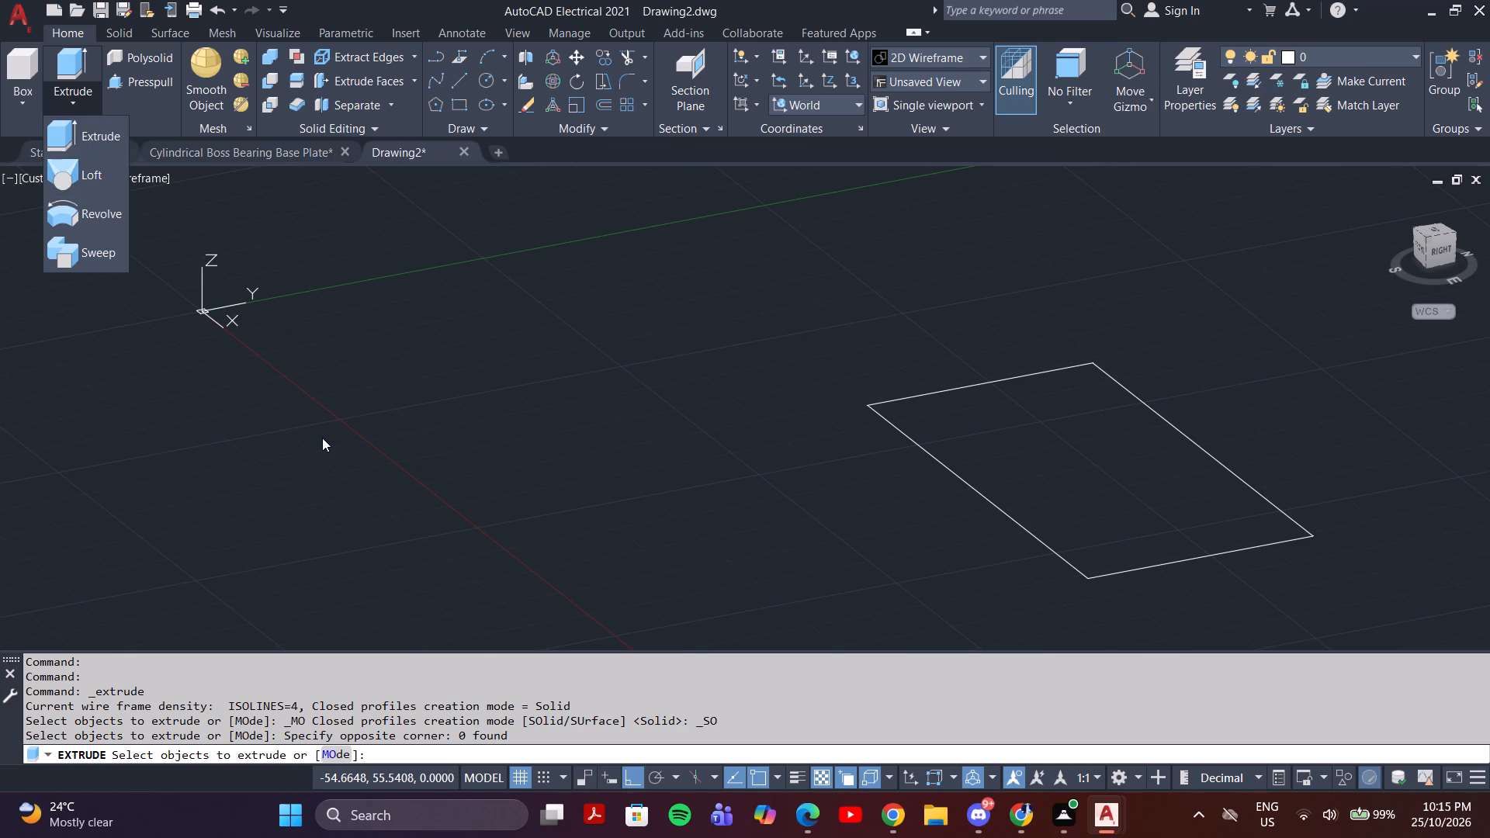
{"action": "key", "text": "Escape"}
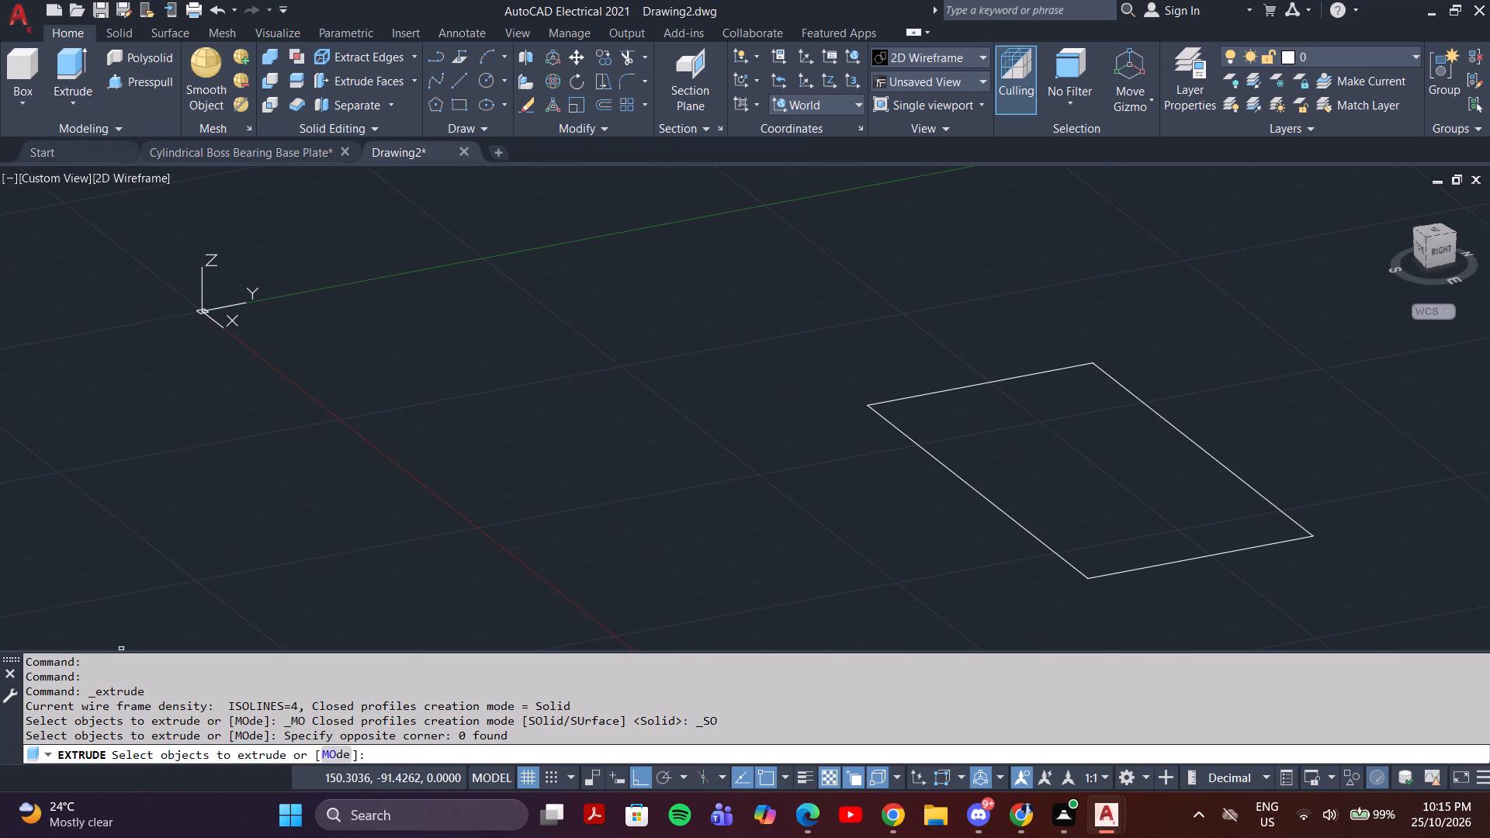
{"action": "left_click", "coordinate": [121, 651]}
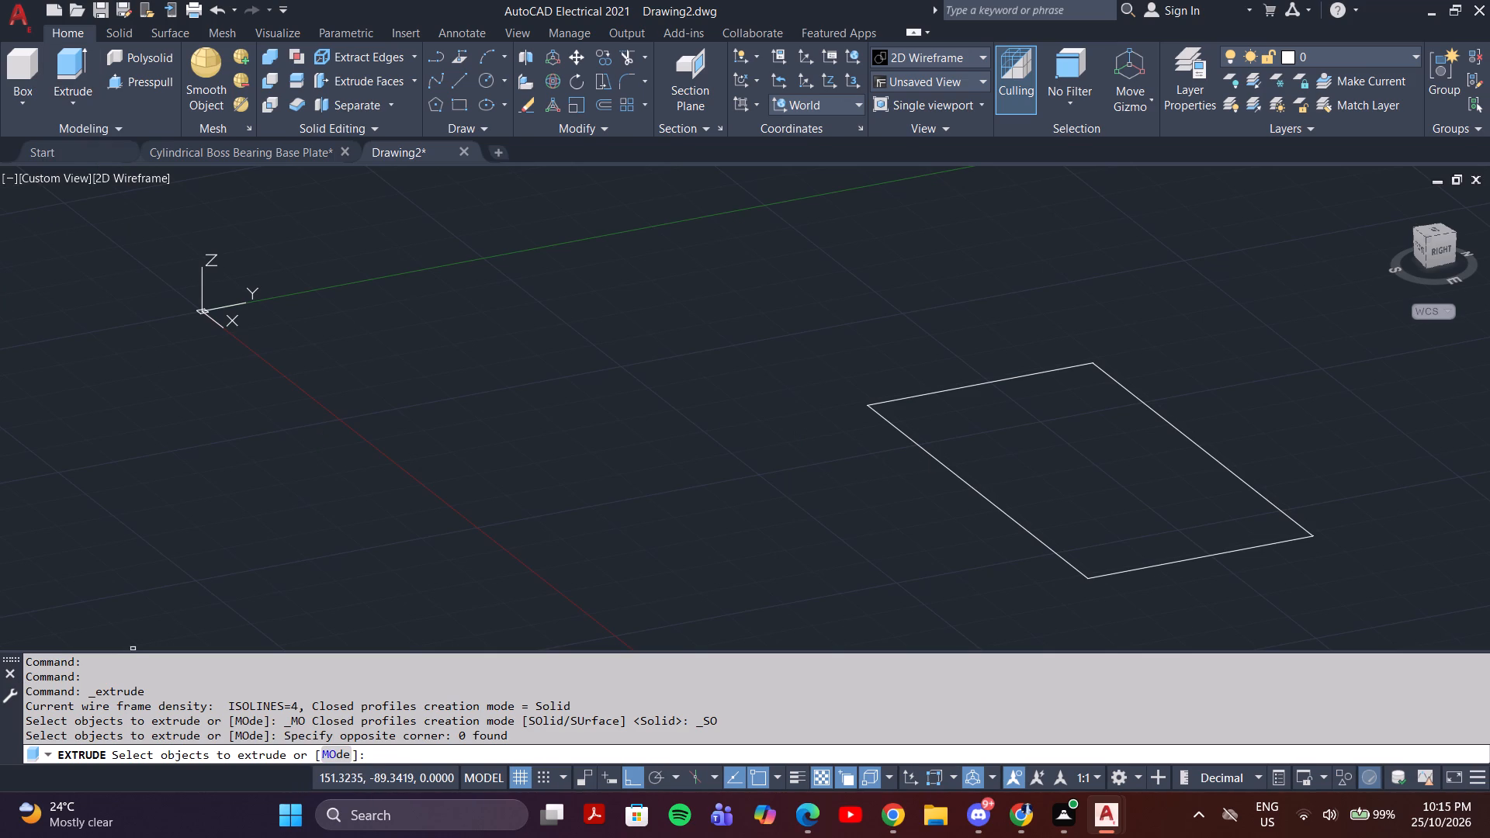
{"action": "left_click", "coordinate": [981, 495]}
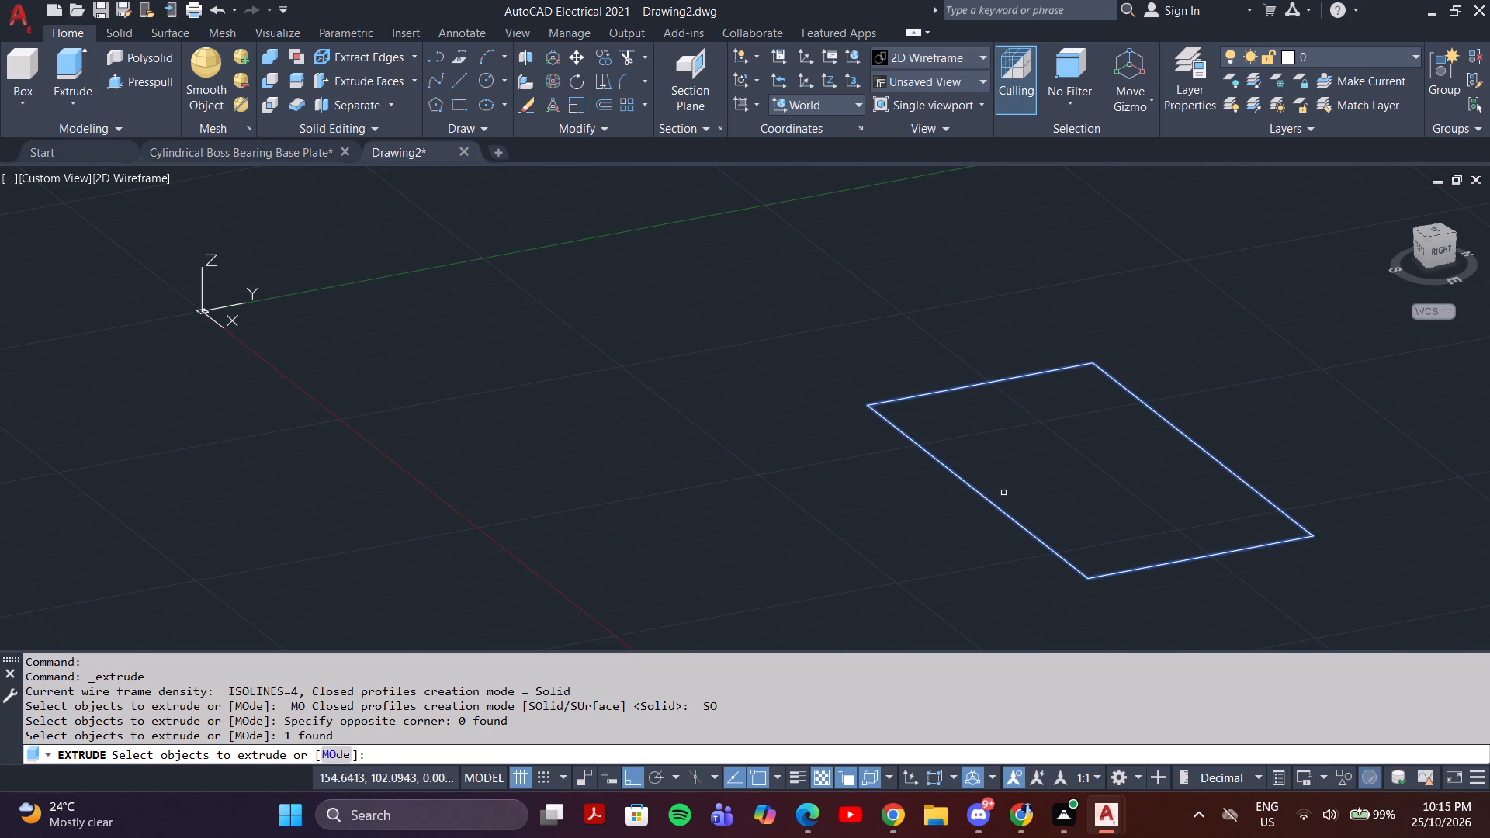
{"action": "key", "text": "Return"}
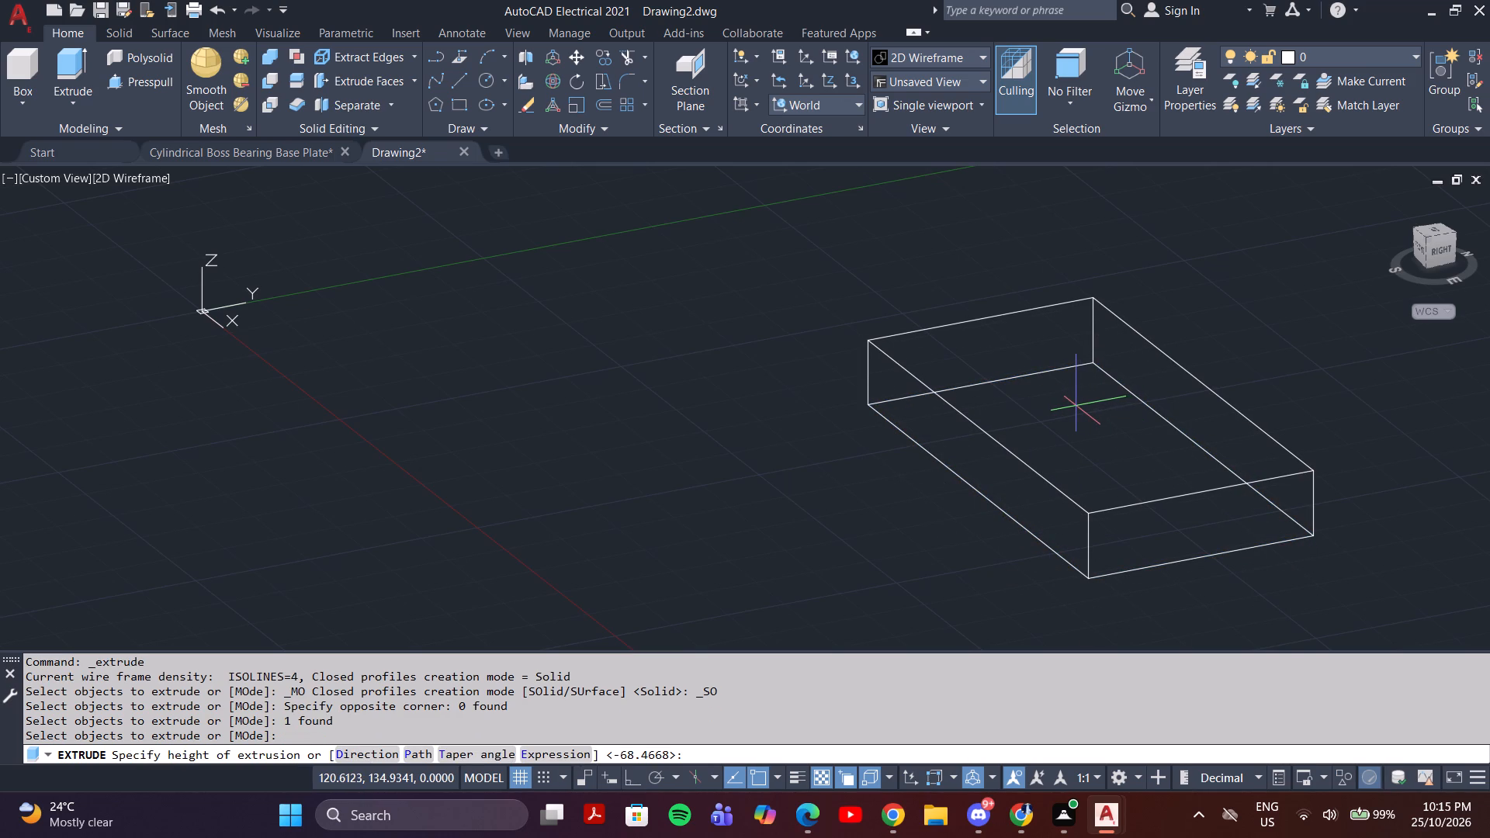
{"action": "type", "text": "15"}
{"action": "key", "text": "Return"}
{"action": "key", "text": "Escape"}
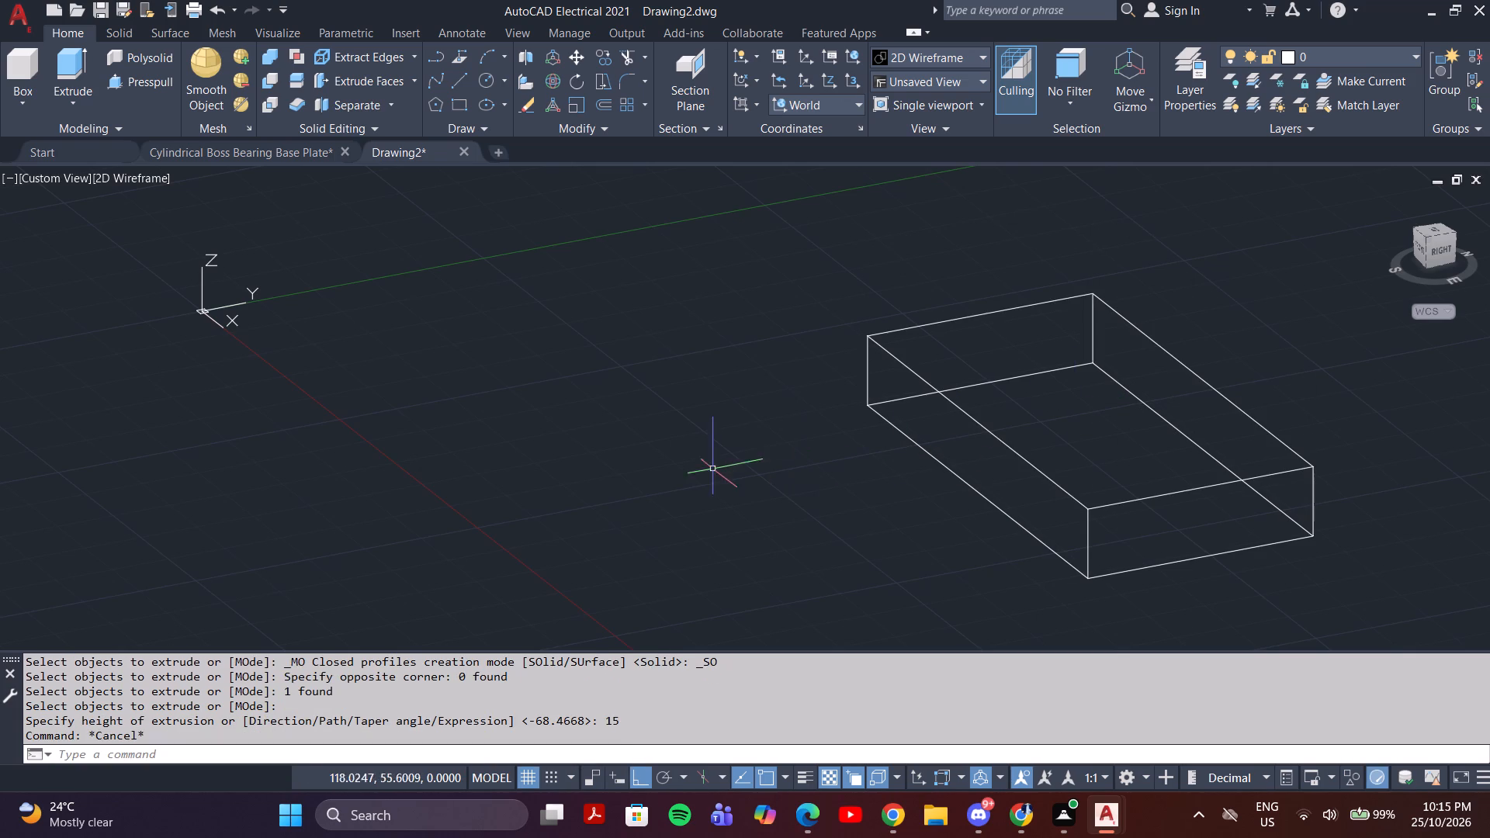
Draw a 45-unit vertical line in the positive Z direction from the box's bottom corner at the far X and Y end.
{"action": "middle_click_drag", "start_coordinate": [1009, 531], "coordinate": [1065, 505], "text": "shift"}
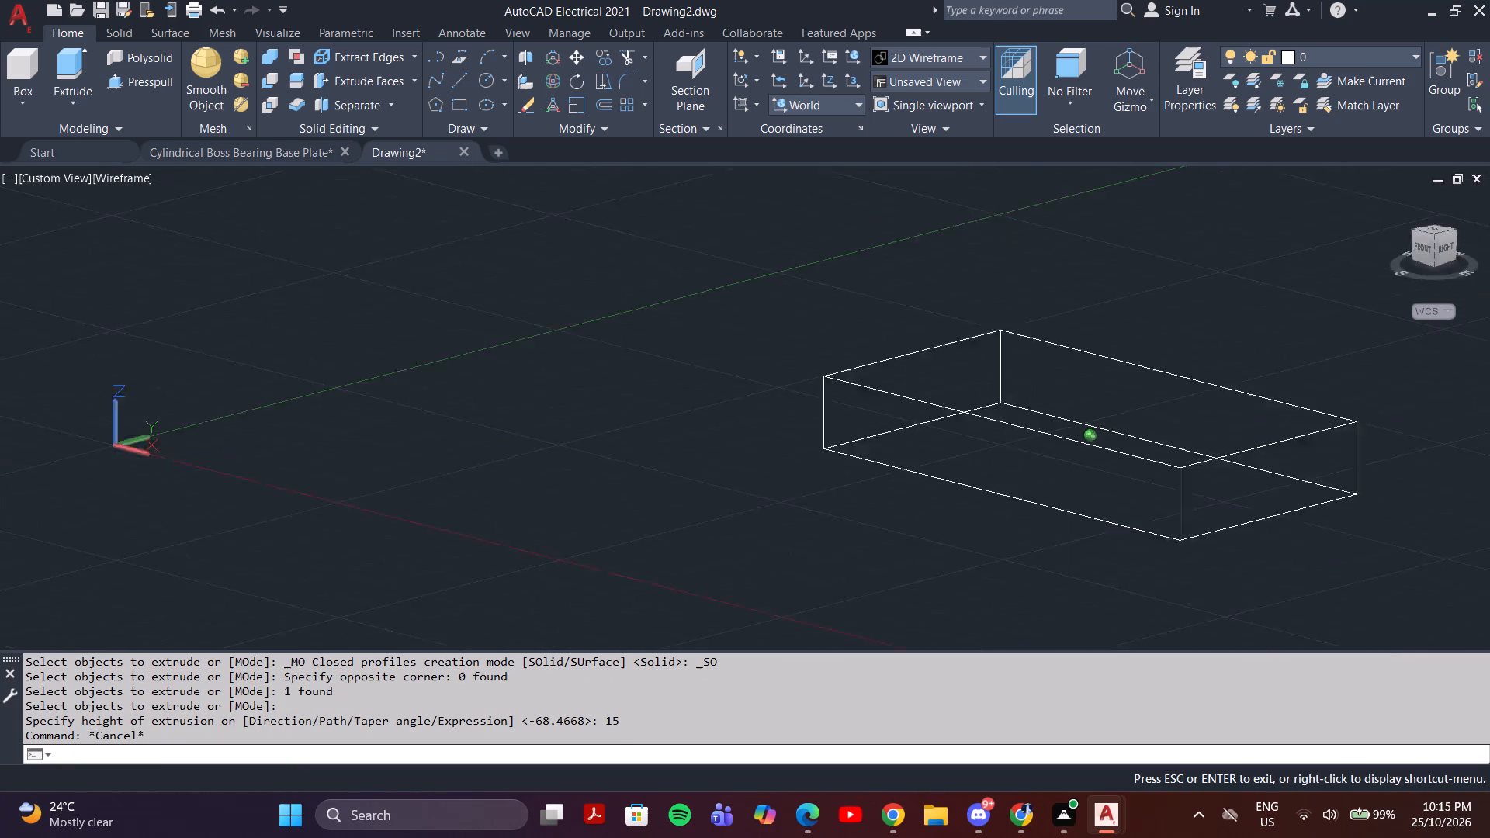
{"action": "middle_click_drag", "start_coordinate": [1065, 505], "coordinate": [1020, 536], "text": "shift"}
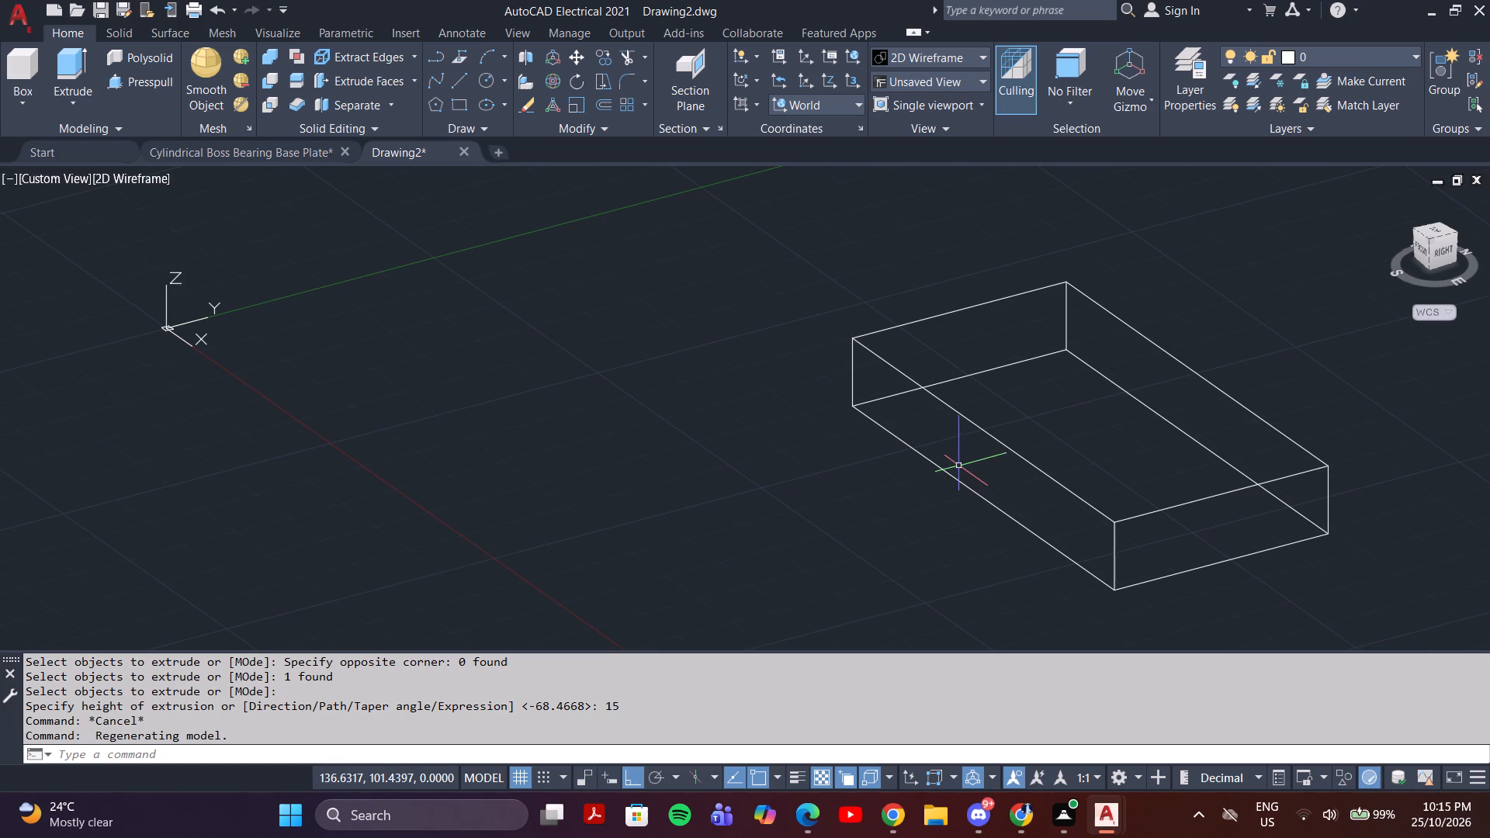
{"action": "key", "text": "l"}
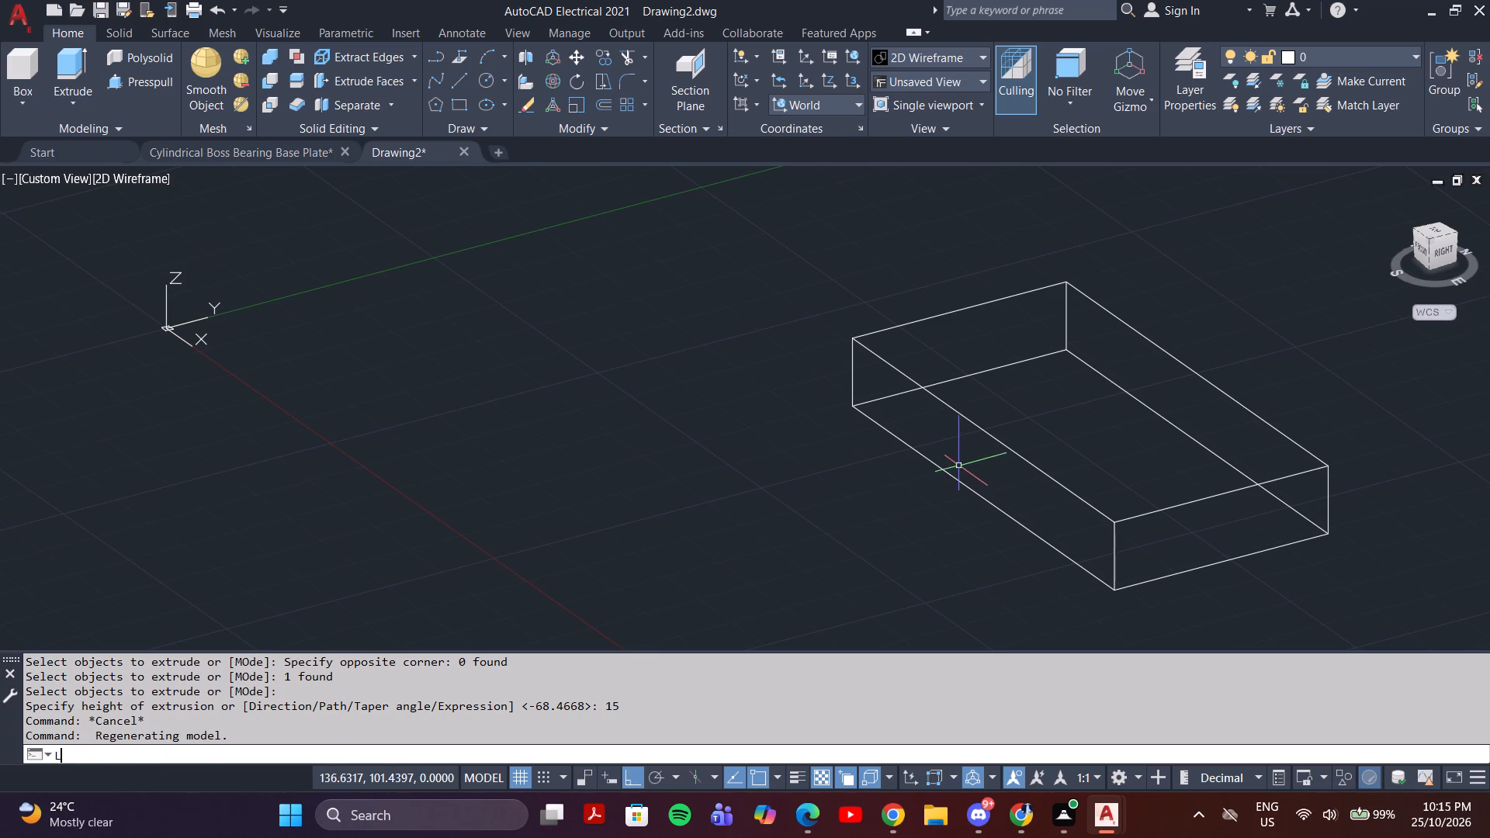
{"action": "key", "text": "Return"}
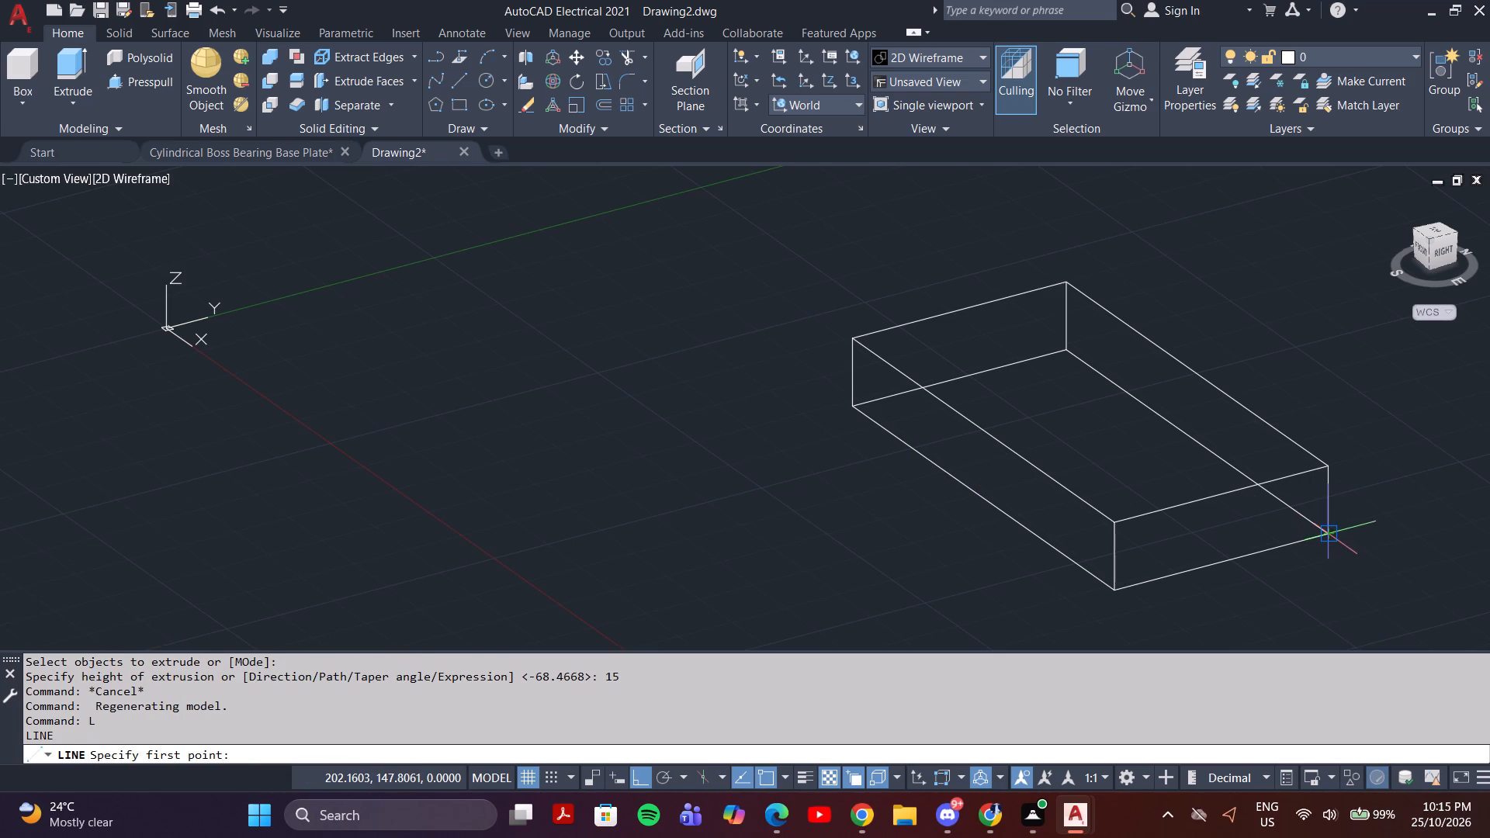
{"action": "left_click", "coordinate": [1332, 532]}
{"action": "type", "text": "45"}
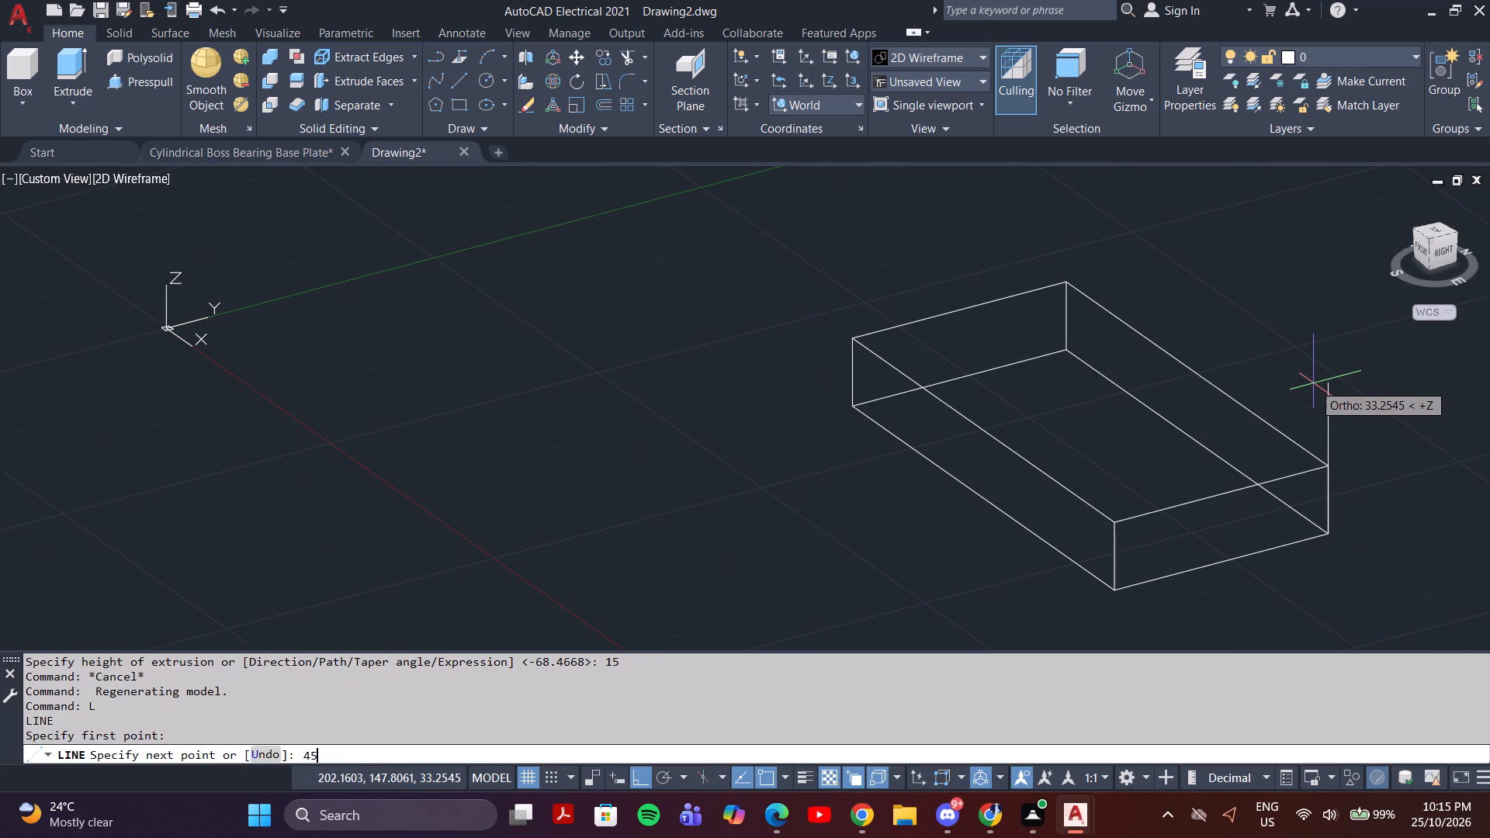
{"action": "key", "text": "Return"}
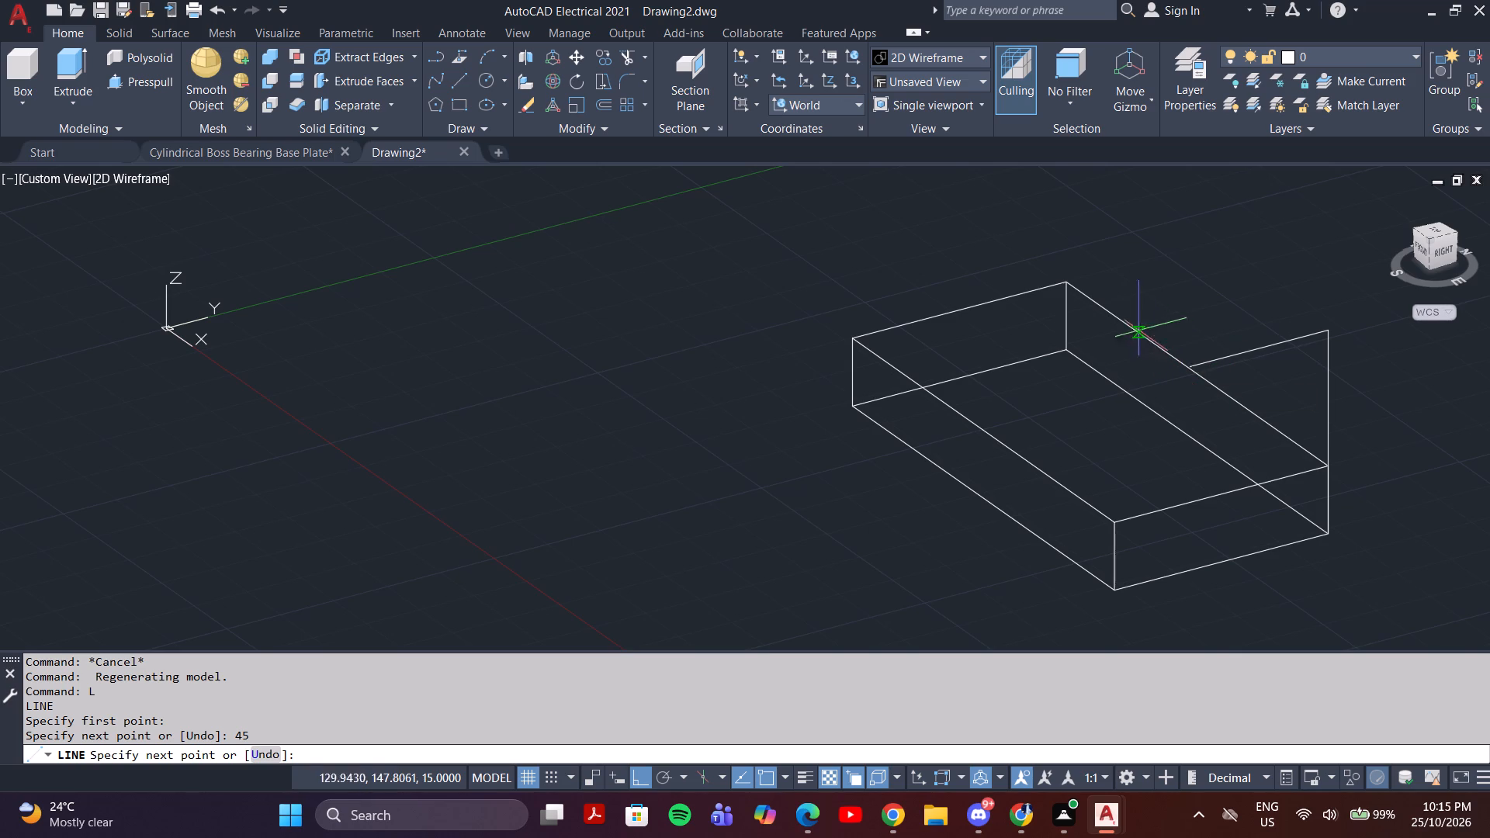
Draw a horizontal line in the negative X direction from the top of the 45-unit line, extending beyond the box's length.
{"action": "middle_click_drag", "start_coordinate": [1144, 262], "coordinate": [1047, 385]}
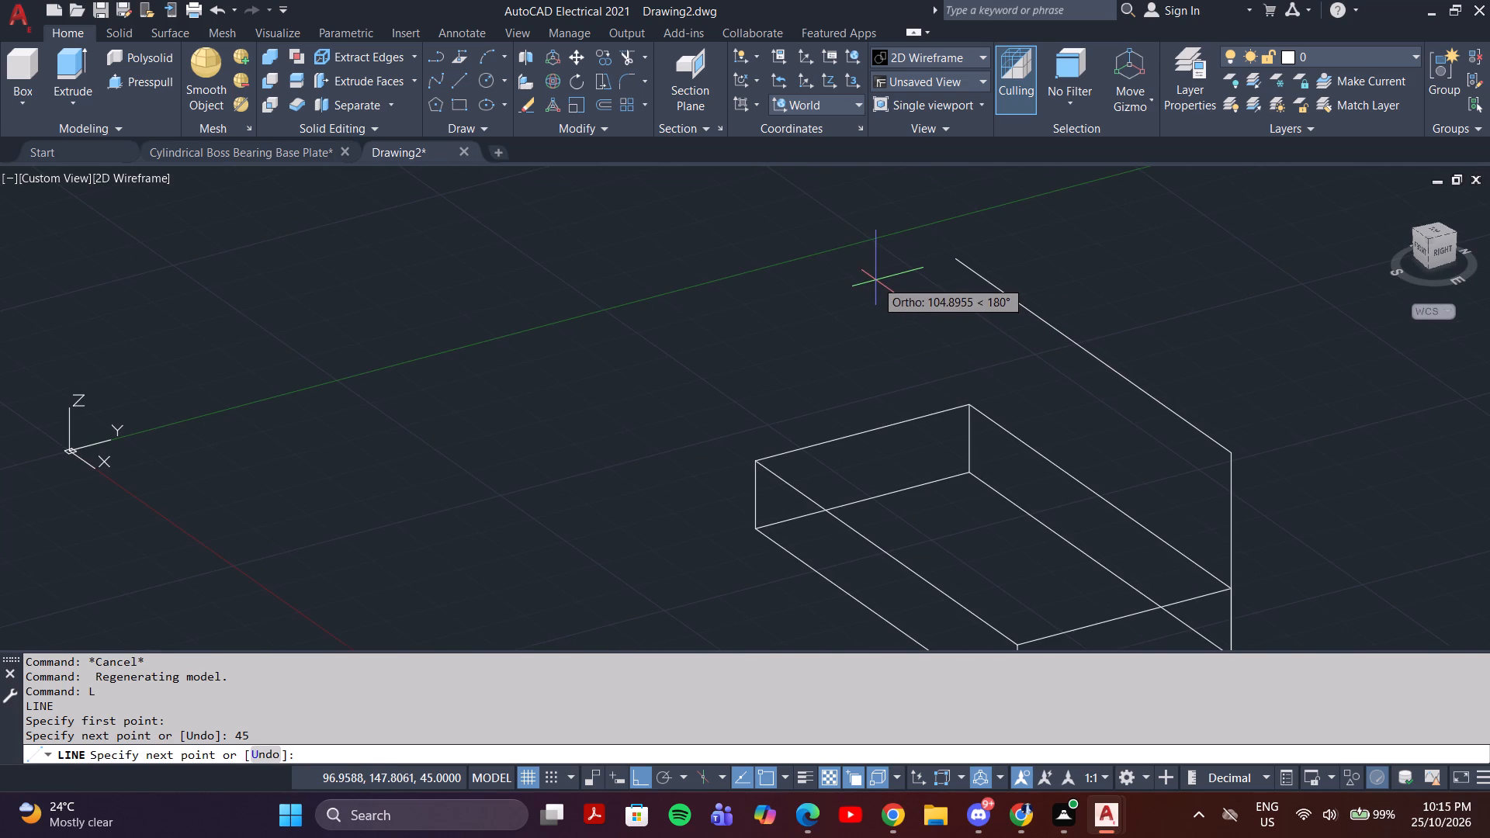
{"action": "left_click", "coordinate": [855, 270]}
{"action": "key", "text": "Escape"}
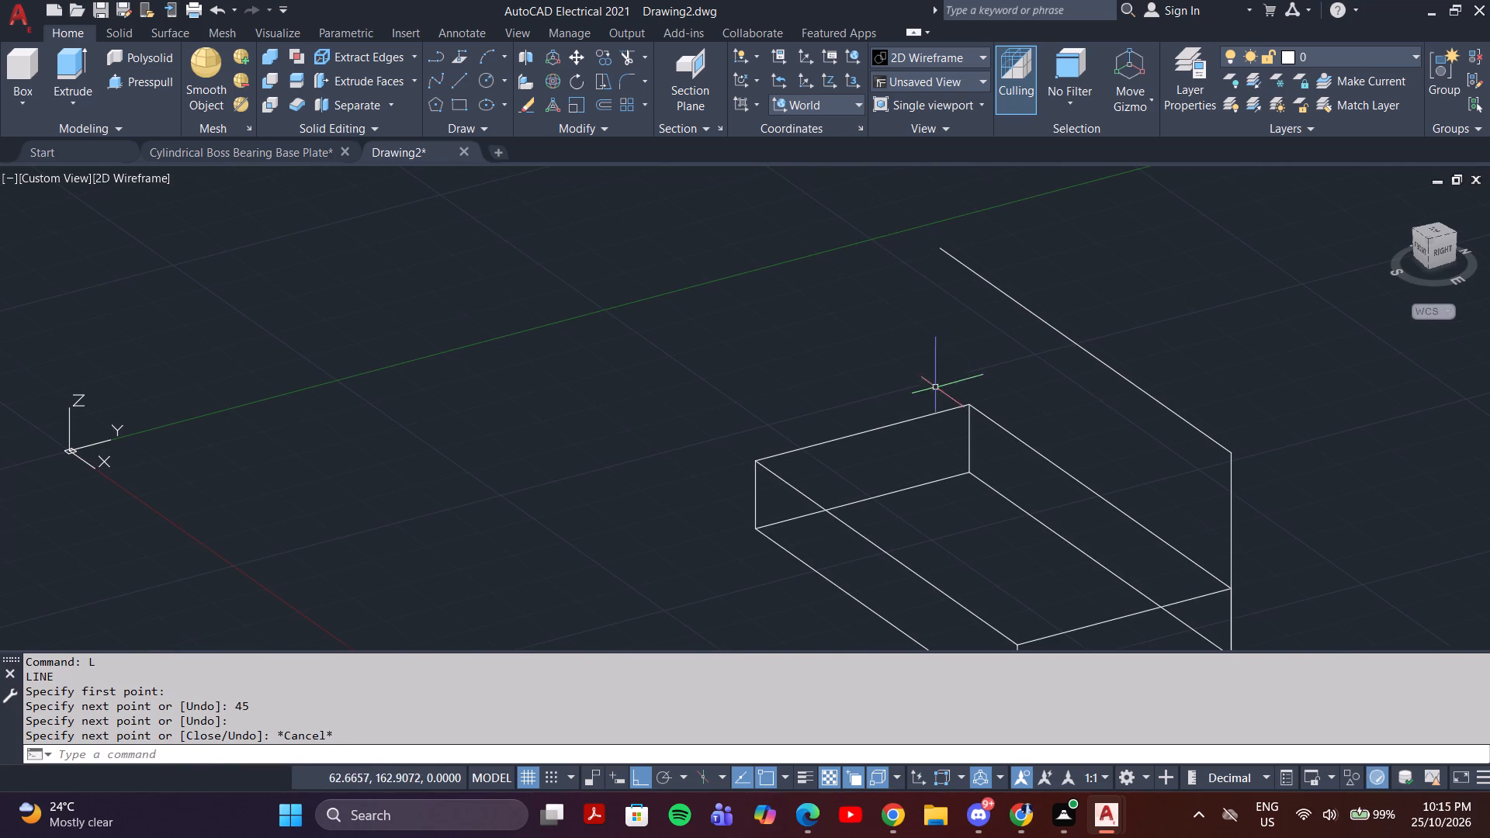
Draw a vertical line upward from the box's top corner at the other end of the same long side, past the upper line.
{"action": "key", "text": "space"}
{"action": "left_click", "coordinate": [966, 402]}
{"action": "left_click", "coordinate": [979, 245]}
{"action": "key", "text": "Escape"}
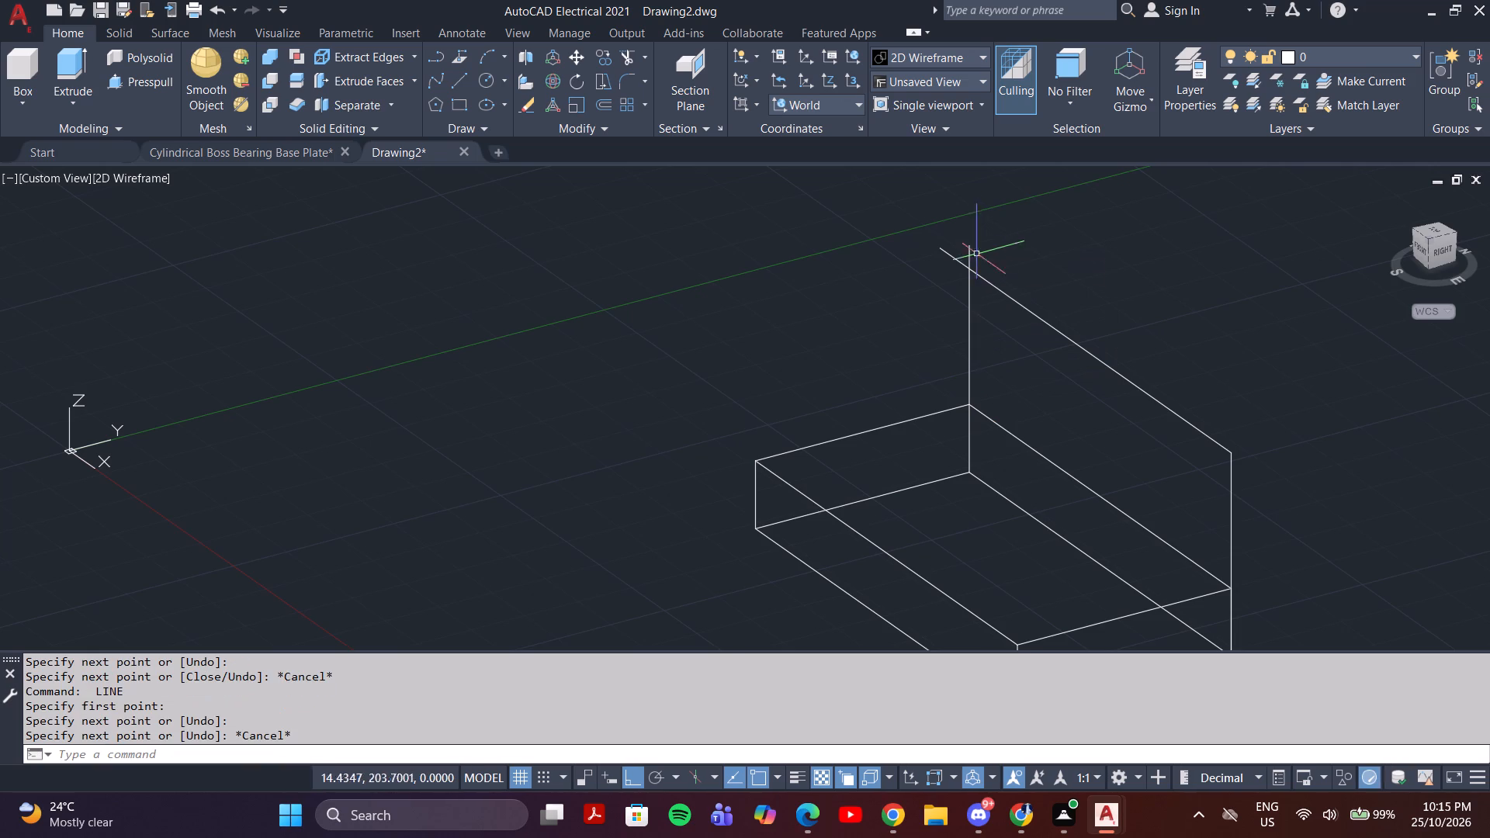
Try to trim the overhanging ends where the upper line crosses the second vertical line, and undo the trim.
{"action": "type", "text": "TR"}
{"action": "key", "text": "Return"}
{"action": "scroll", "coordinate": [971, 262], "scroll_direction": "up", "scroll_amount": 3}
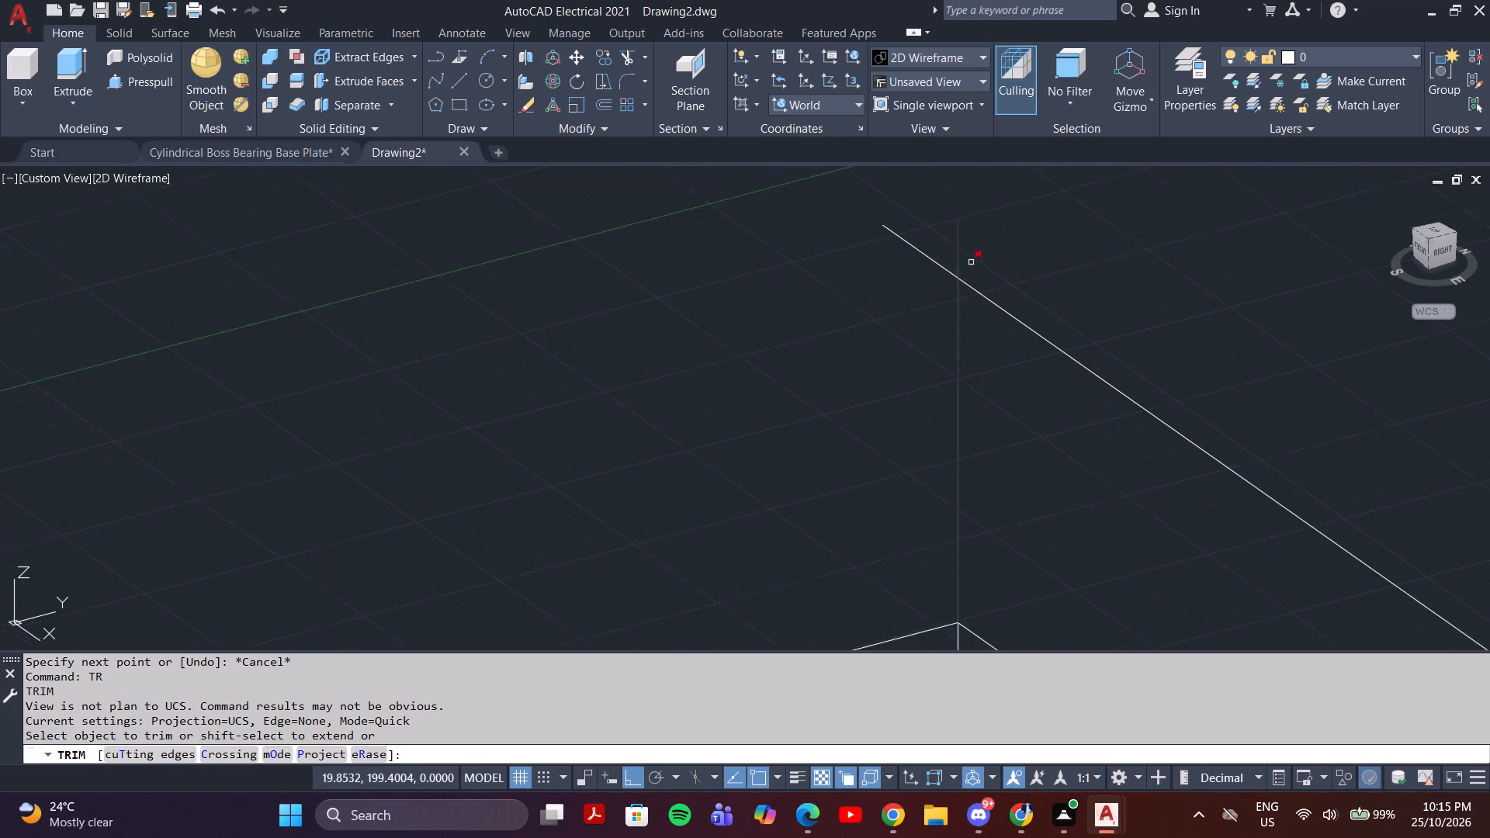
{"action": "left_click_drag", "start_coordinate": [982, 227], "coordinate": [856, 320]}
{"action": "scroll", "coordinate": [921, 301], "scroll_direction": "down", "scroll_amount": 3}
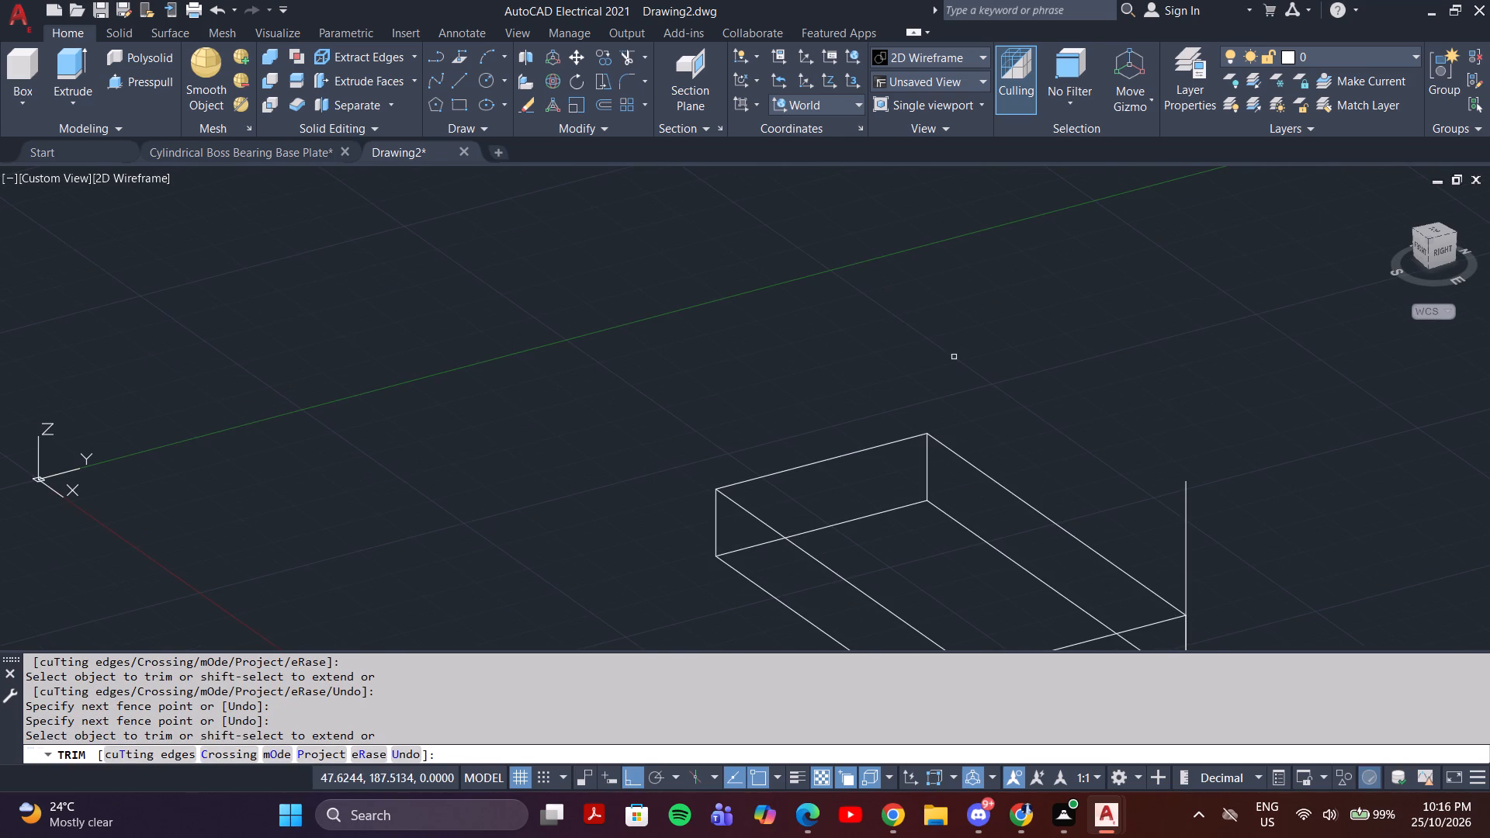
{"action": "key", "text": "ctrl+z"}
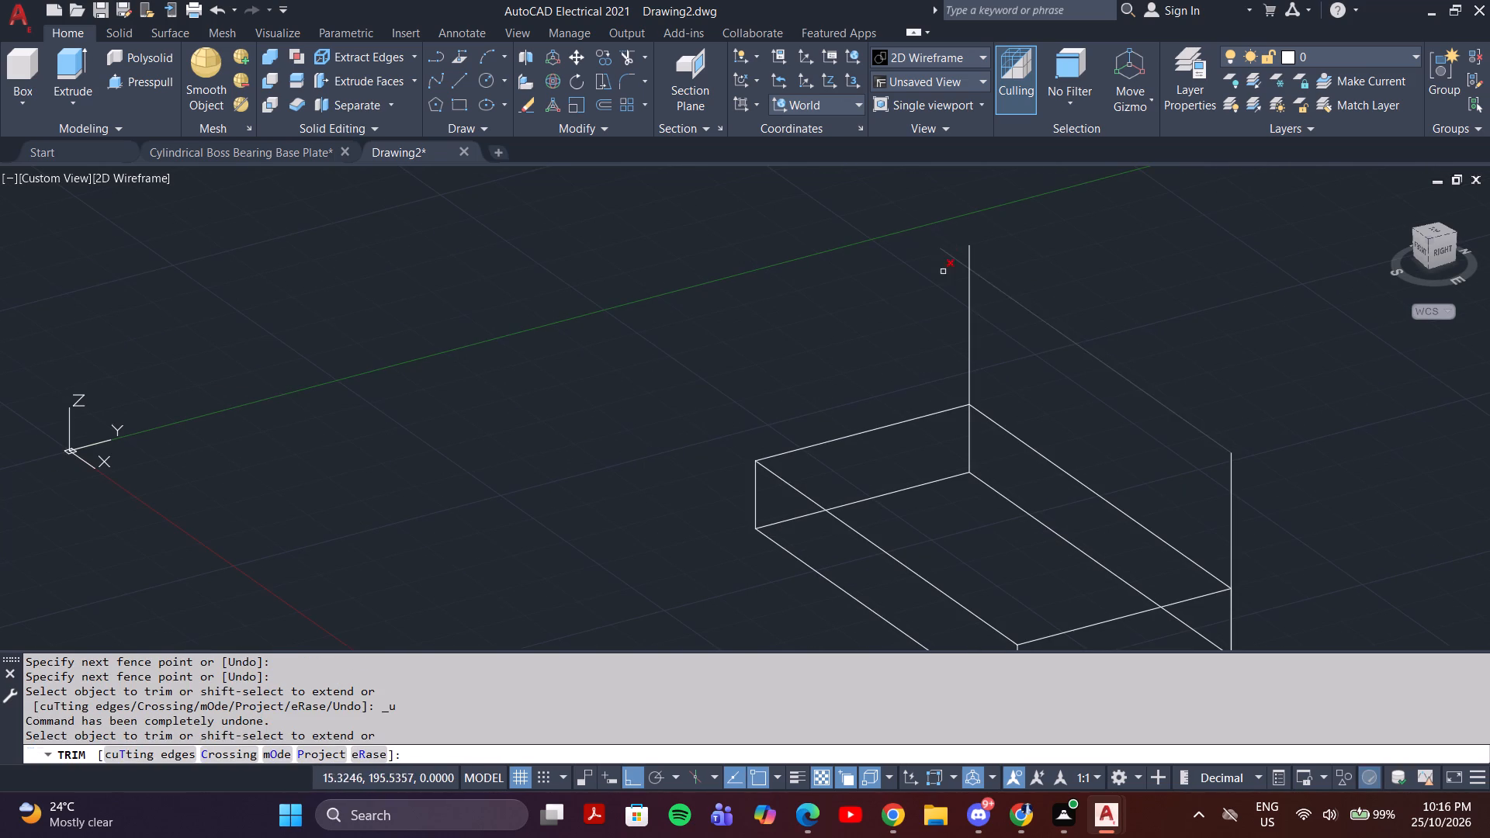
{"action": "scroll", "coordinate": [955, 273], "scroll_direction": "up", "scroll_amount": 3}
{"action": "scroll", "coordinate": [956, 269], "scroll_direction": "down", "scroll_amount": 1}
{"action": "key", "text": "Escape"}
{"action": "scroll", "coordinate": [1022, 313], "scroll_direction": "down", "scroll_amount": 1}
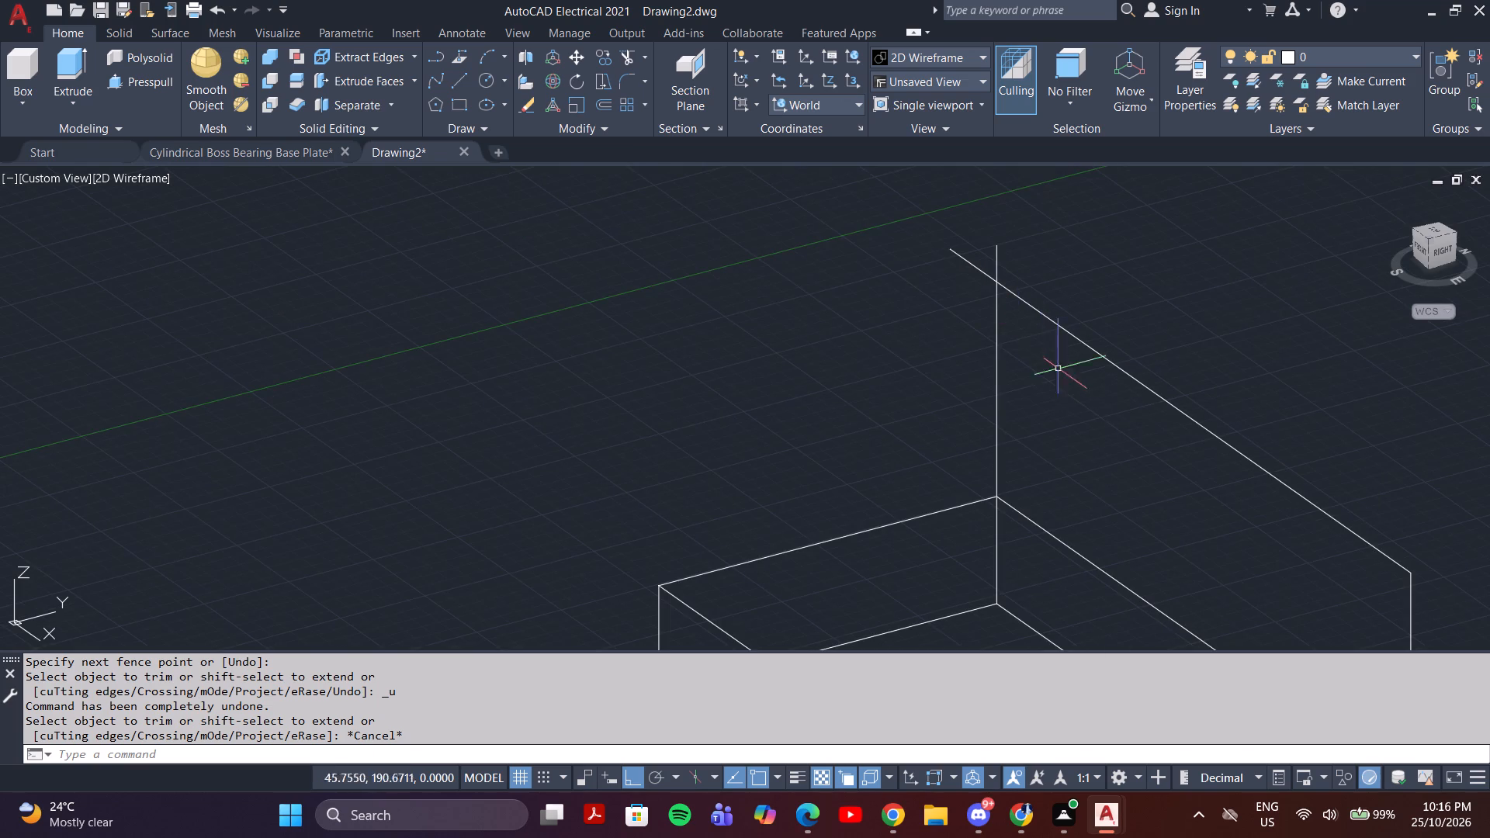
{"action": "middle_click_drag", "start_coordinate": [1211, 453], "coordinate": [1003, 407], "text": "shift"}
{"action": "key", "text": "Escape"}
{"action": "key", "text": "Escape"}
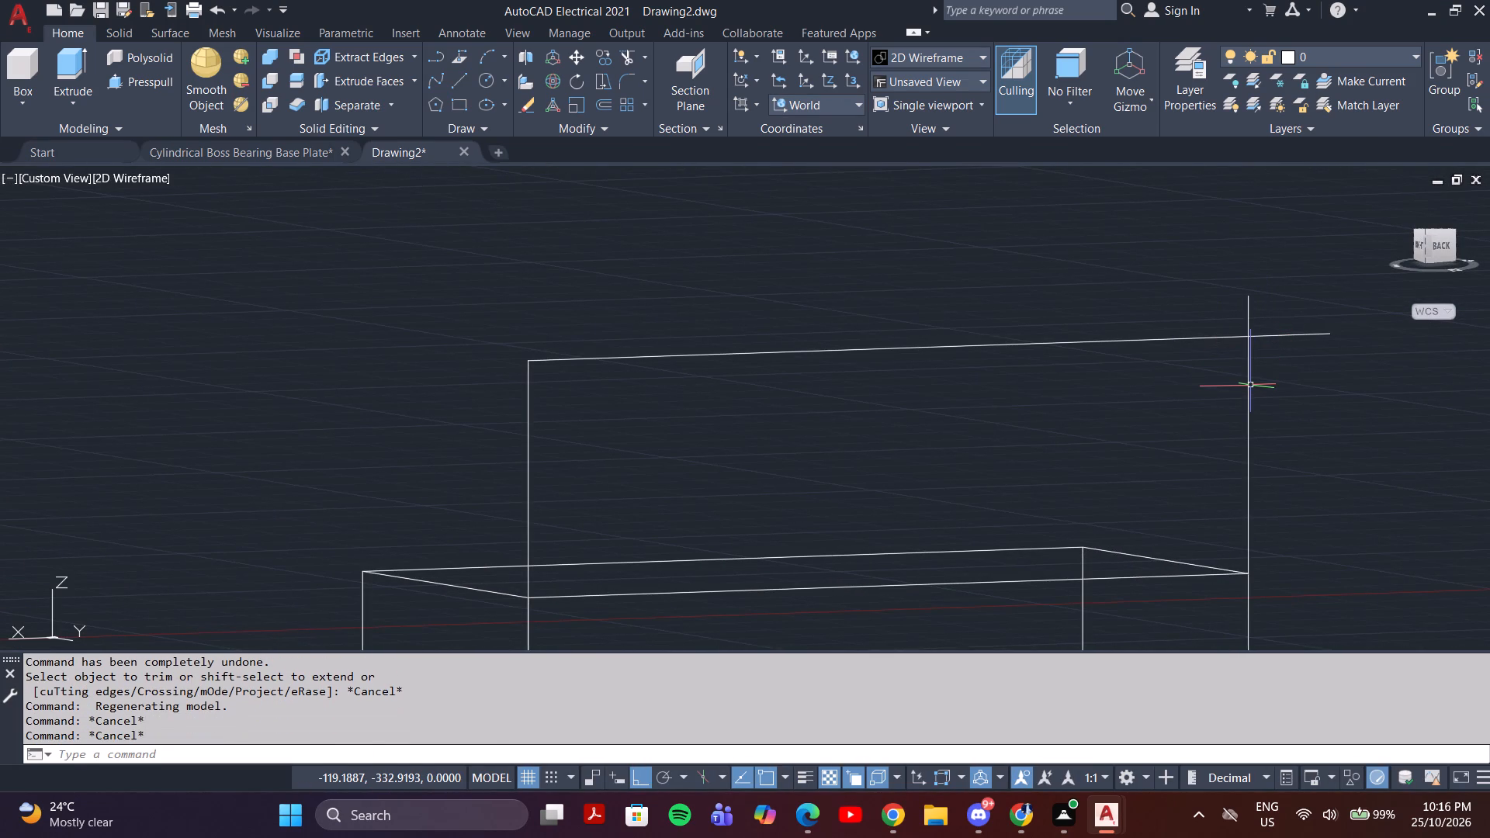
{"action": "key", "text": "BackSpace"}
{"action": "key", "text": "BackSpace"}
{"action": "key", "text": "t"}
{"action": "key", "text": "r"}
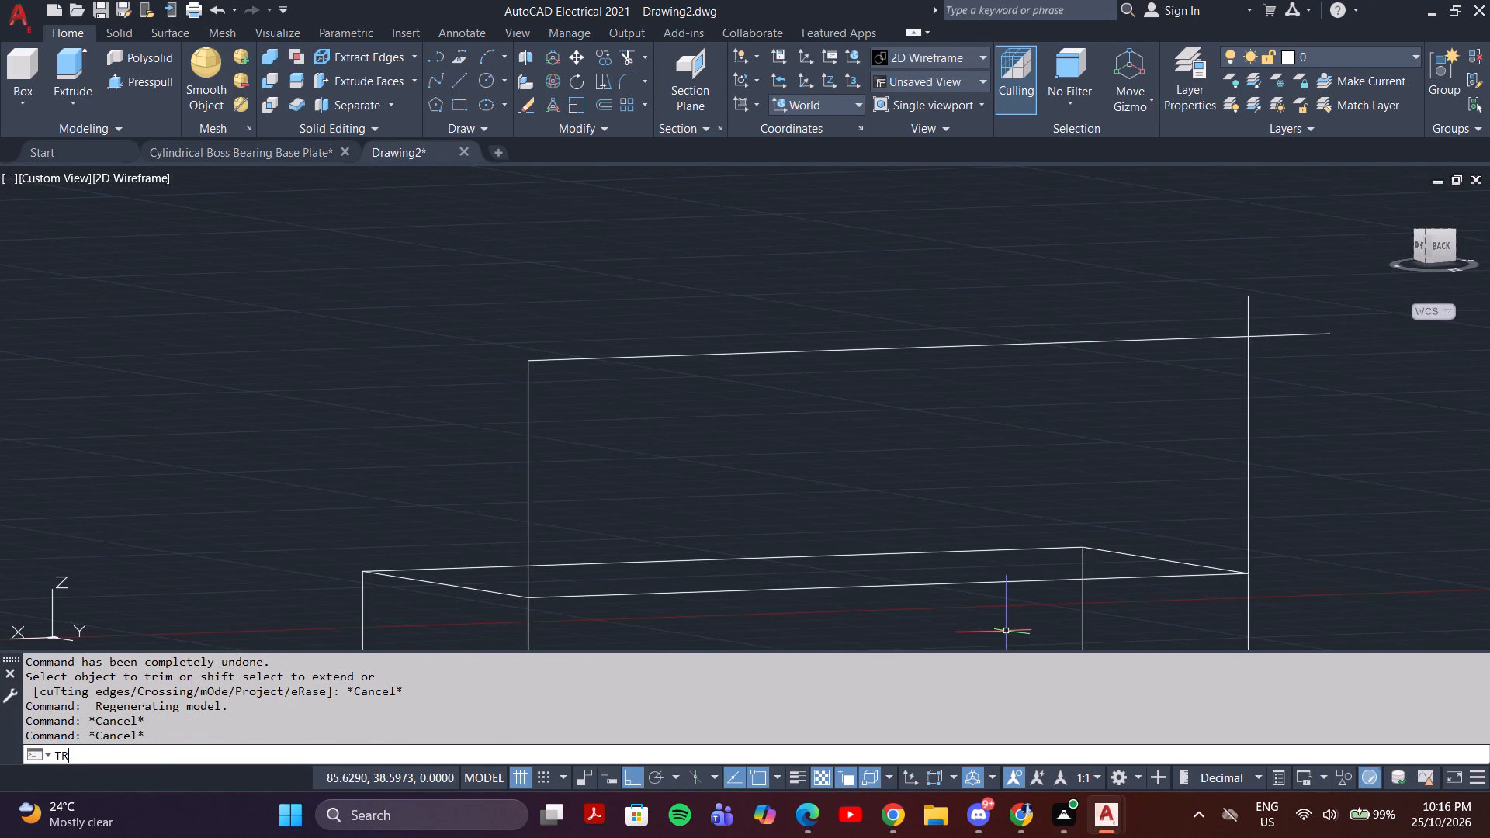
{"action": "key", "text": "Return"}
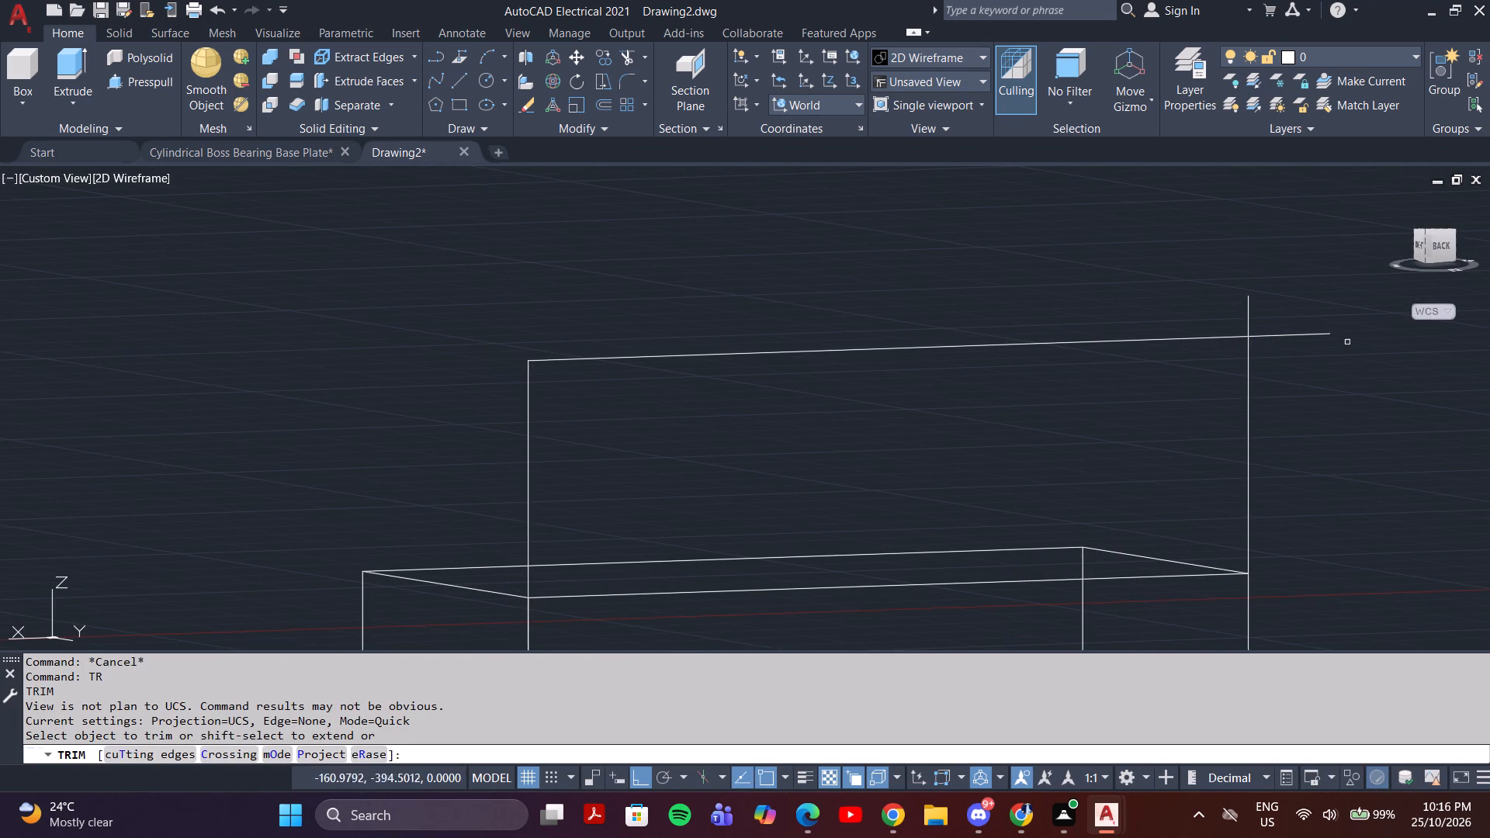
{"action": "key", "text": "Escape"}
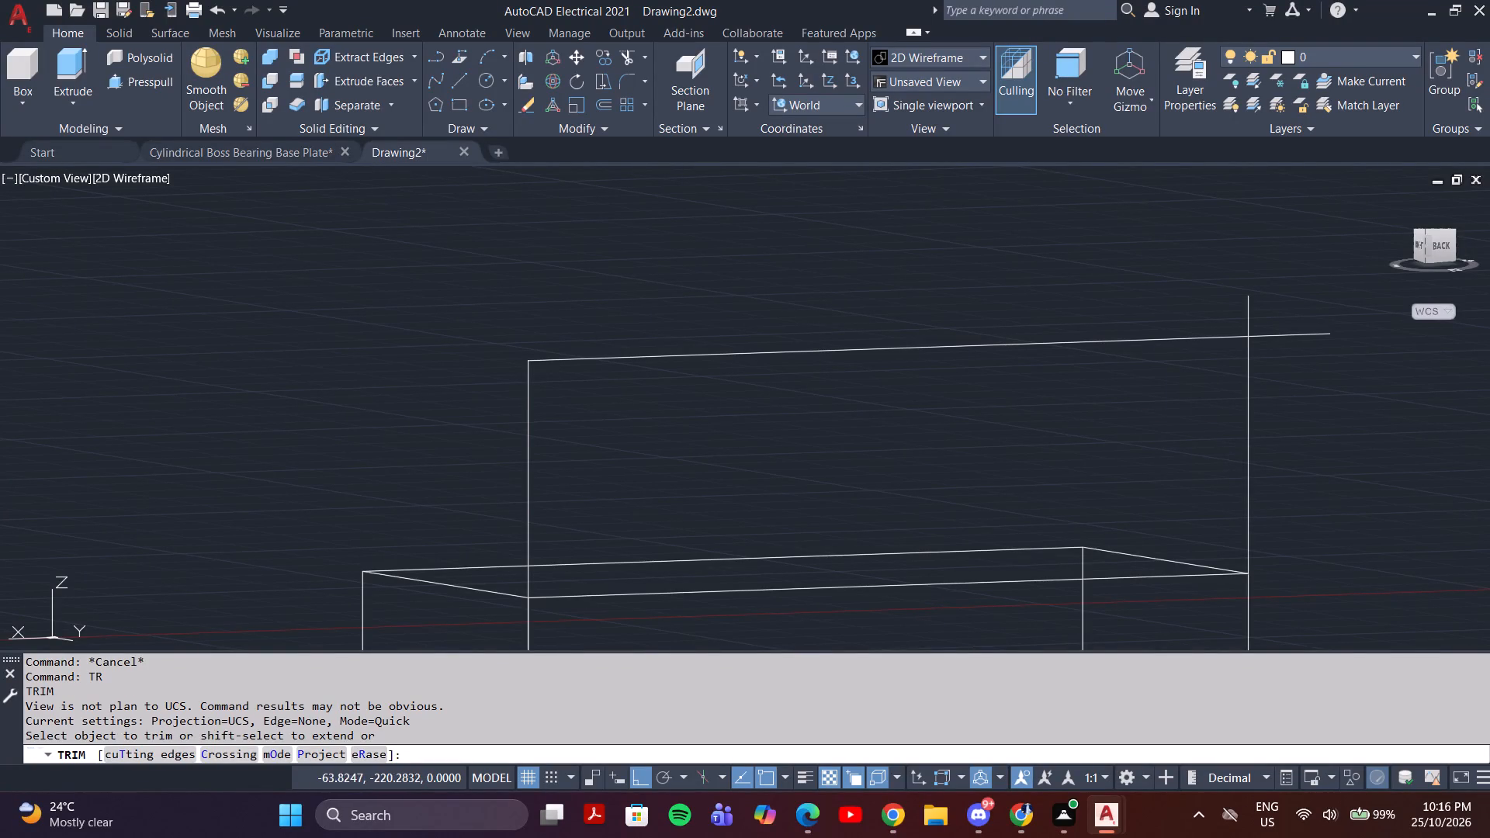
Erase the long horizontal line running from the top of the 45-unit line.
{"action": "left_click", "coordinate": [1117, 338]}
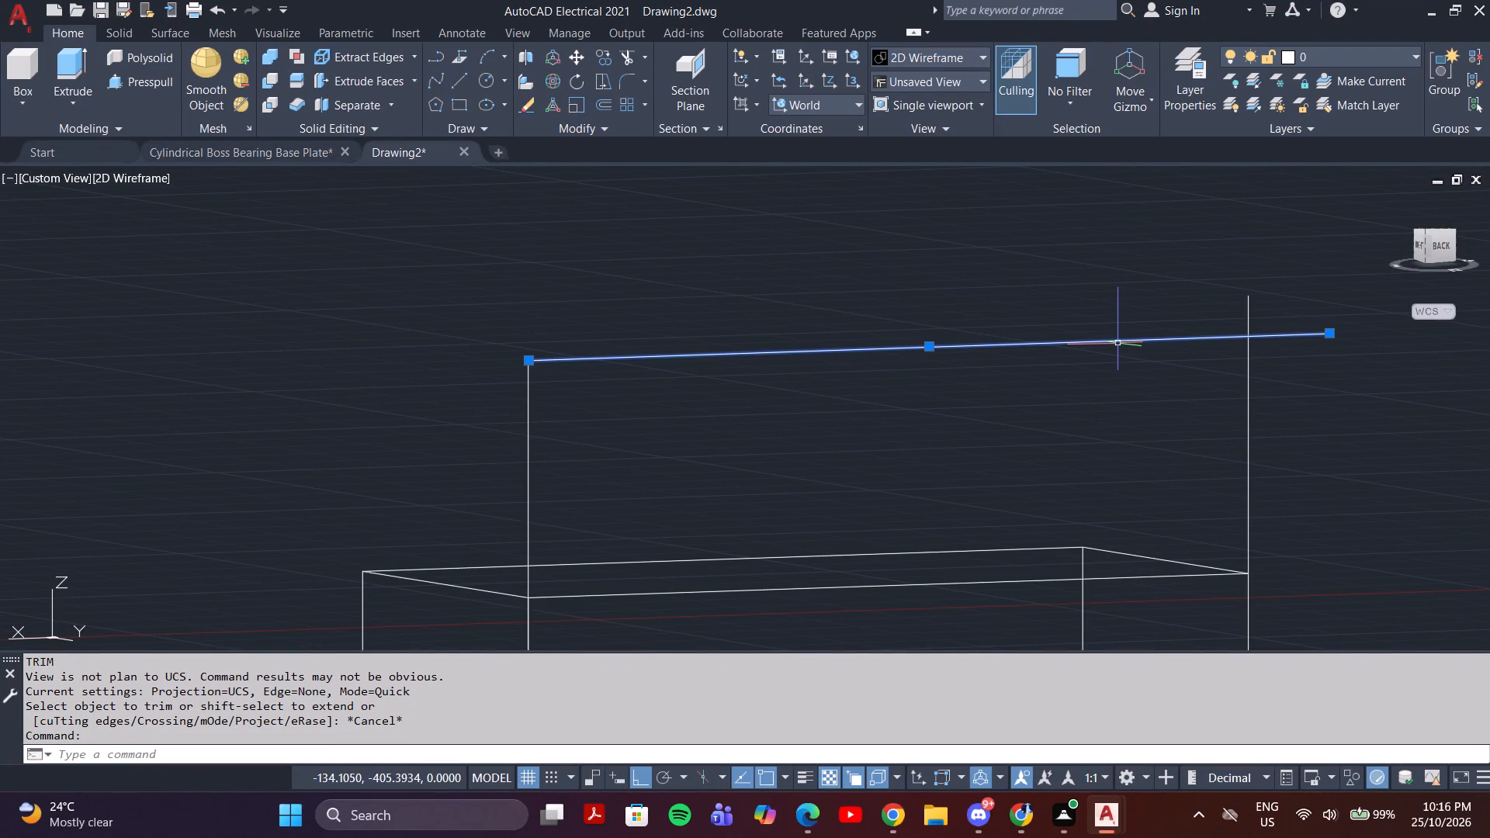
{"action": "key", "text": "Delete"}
Draw a horizontal line along X from the top of the 45-unit line to the taller vertical line at the box's other end.
{"action": "middle_click_drag", "start_coordinate": [1117, 466], "coordinate": [1405, 464], "text": "shift"}
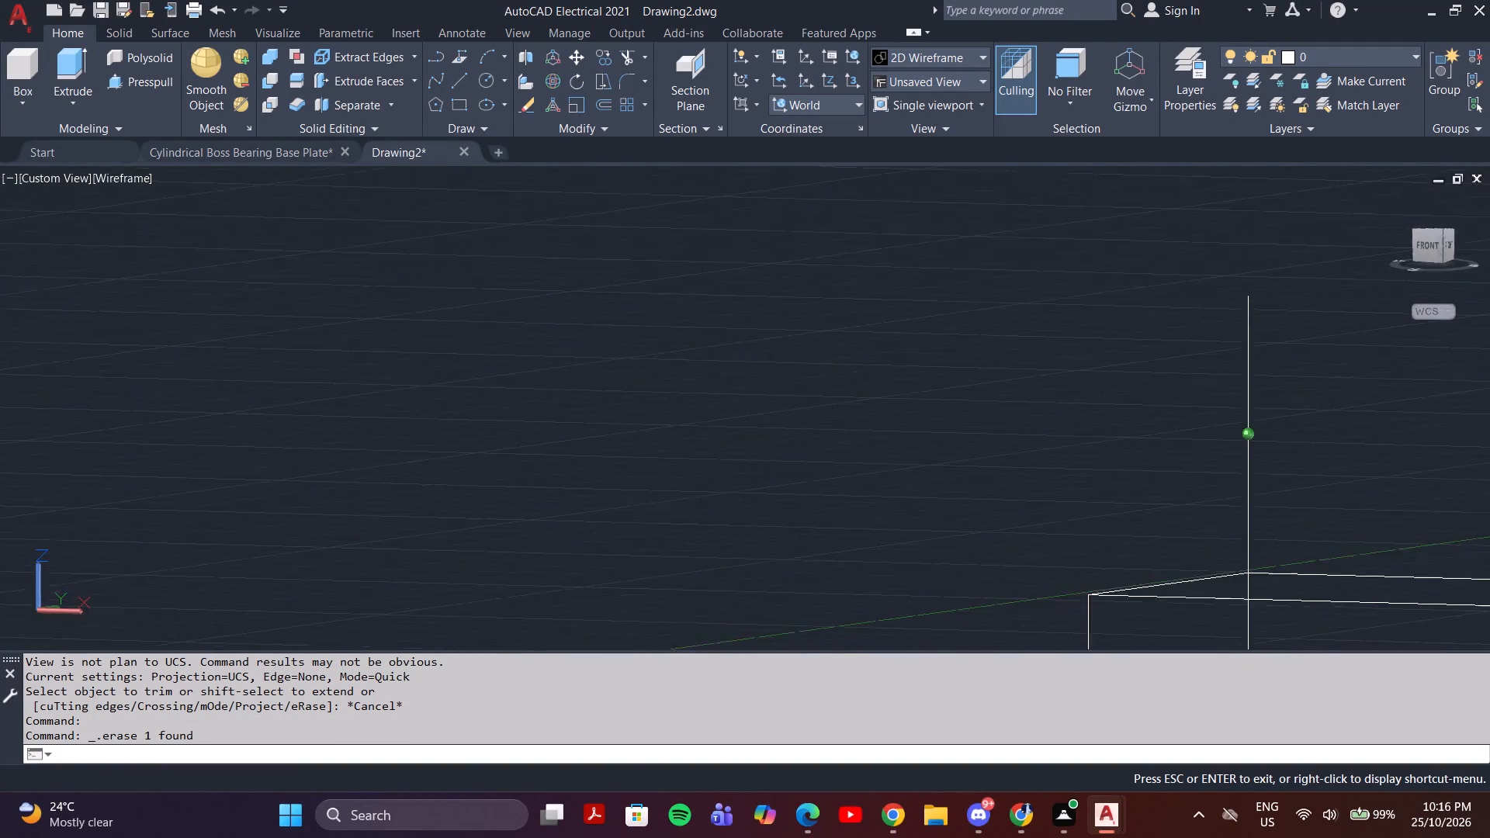
{"action": "middle_click_drag", "start_coordinate": [1405, 464], "coordinate": [1415, 479], "text": "shift"}
{"action": "scroll", "coordinate": [1415, 480], "scroll_direction": "down", "scroll_amount": 3}
{"action": "middle_click_drag", "start_coordinate": [1413, 507], "coordinate": [1128, 476]}
{"action": "middle_click_drag", "start_coordinate": [1305, 480], "coordinate": [1212, 507], "text": "shift"}
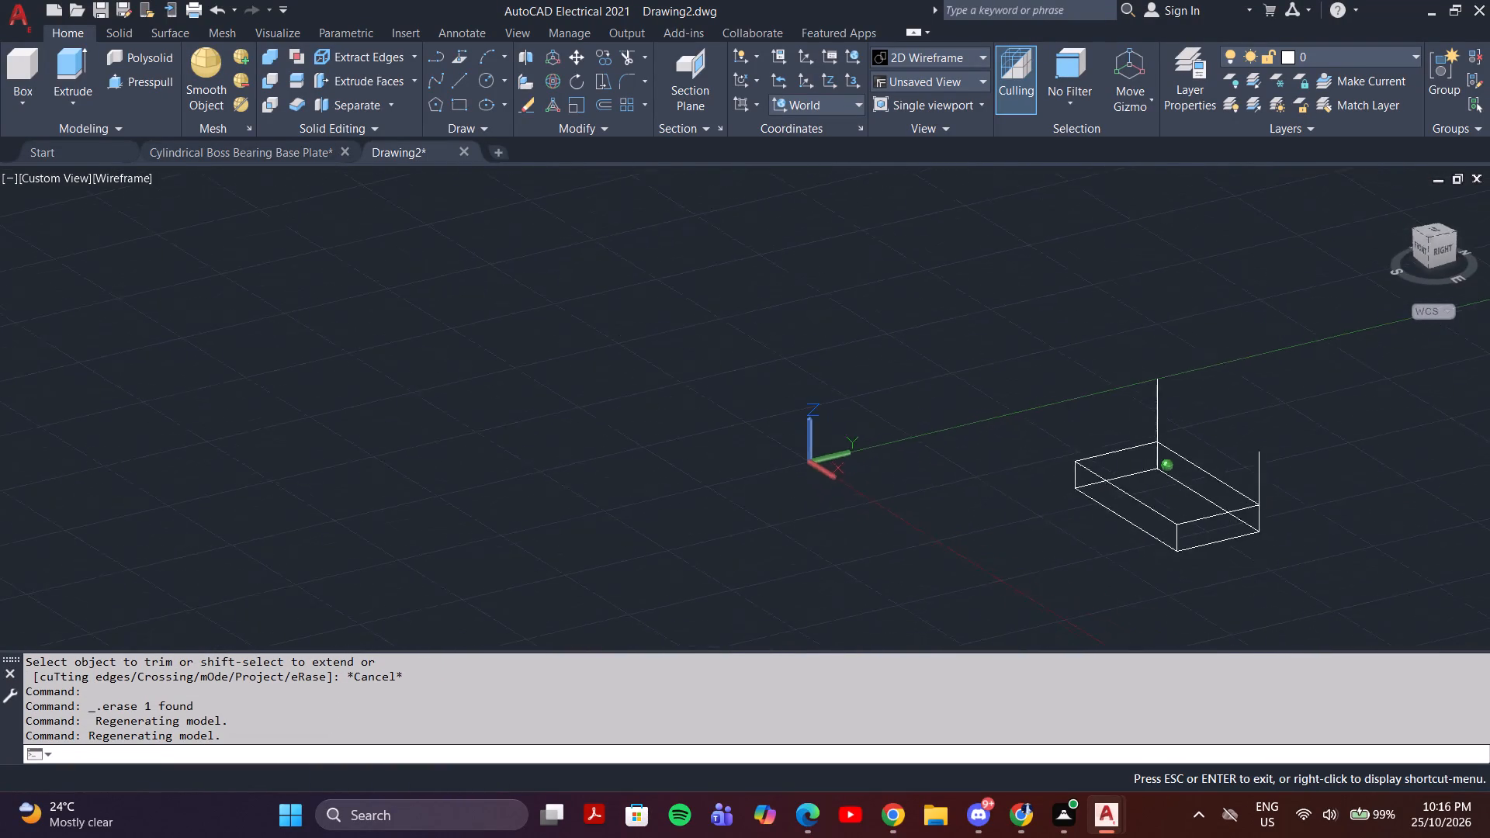
{"action": "middle_click_drag", "start_coordinate": [1212, 507], "coordinate": [1183, 493], "text": "shift"}
{"action": "scroll", "coordinate": [1191, 484], "scroll_direction": "up", "scroll_amount": 2}
{"action": "key", "text": "l"}
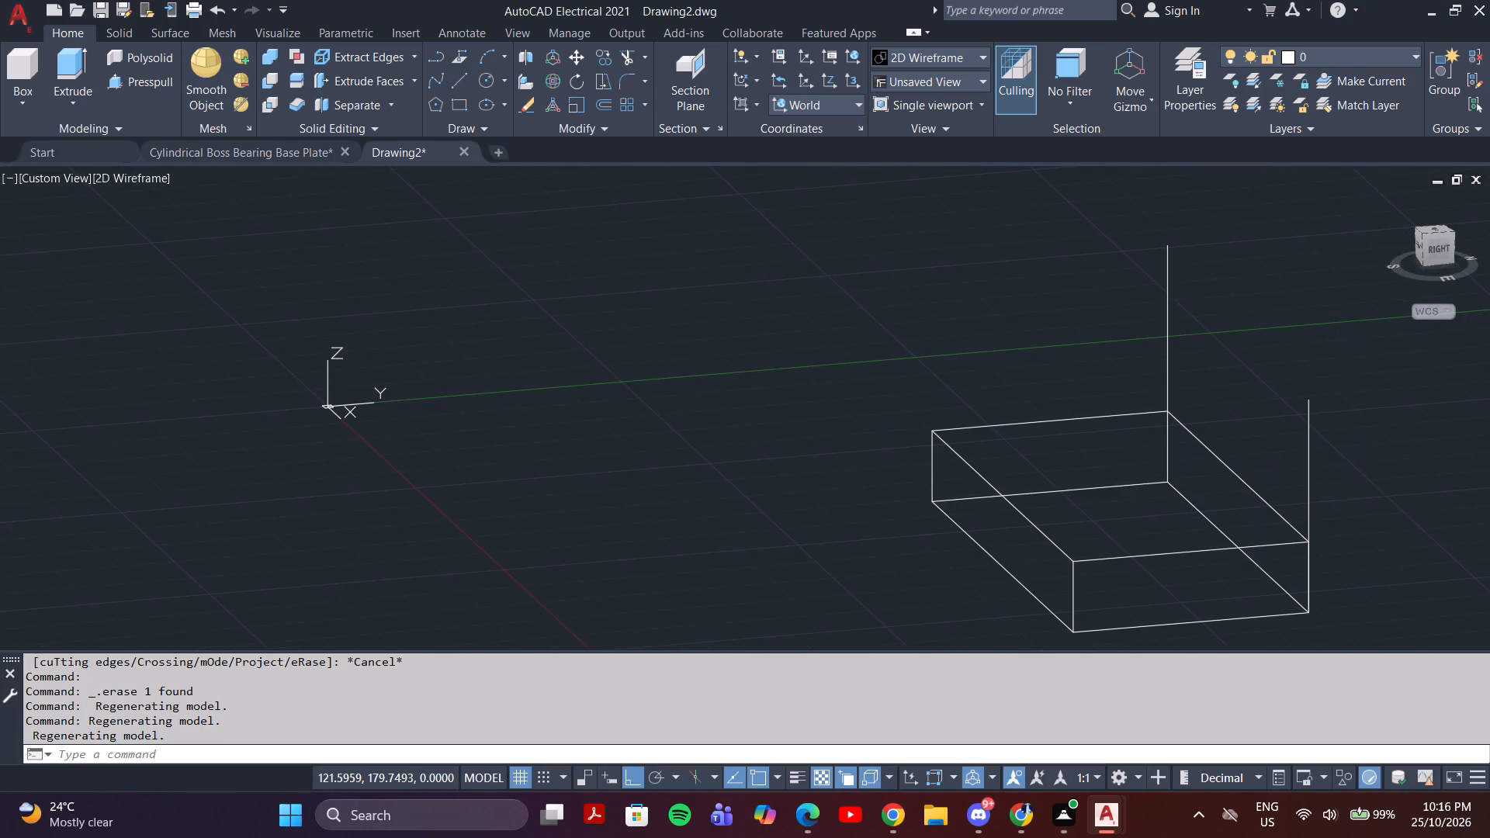
{"action": "key", "text": "Return"}
{"action": "middle_click_drag", "start_coordinate": [1346, 495], "coordinate": [1438, 466], "text": "shift"}
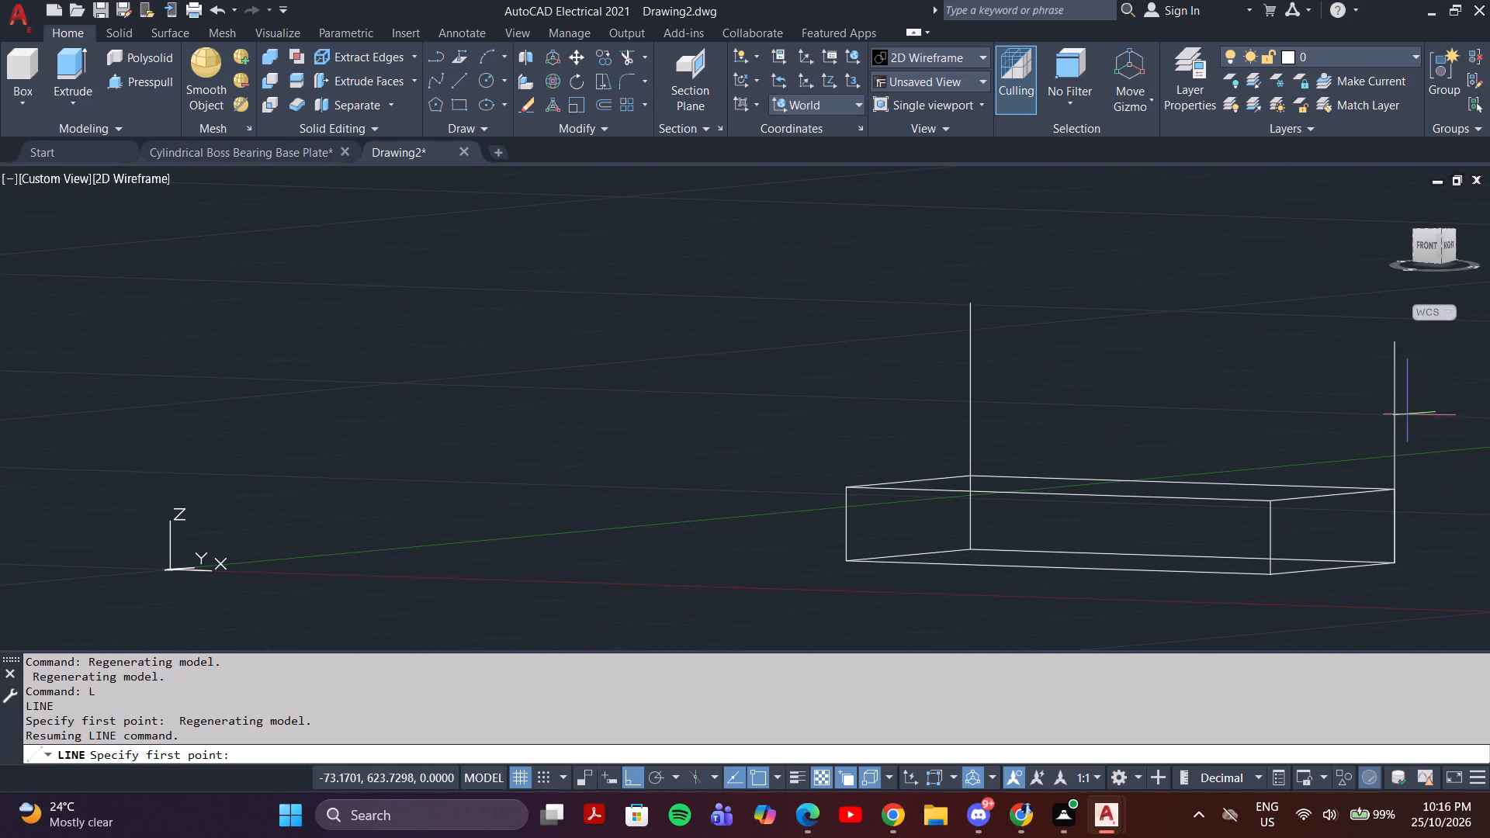
{"action": "left_click", "coordinate": [1394, 341]}
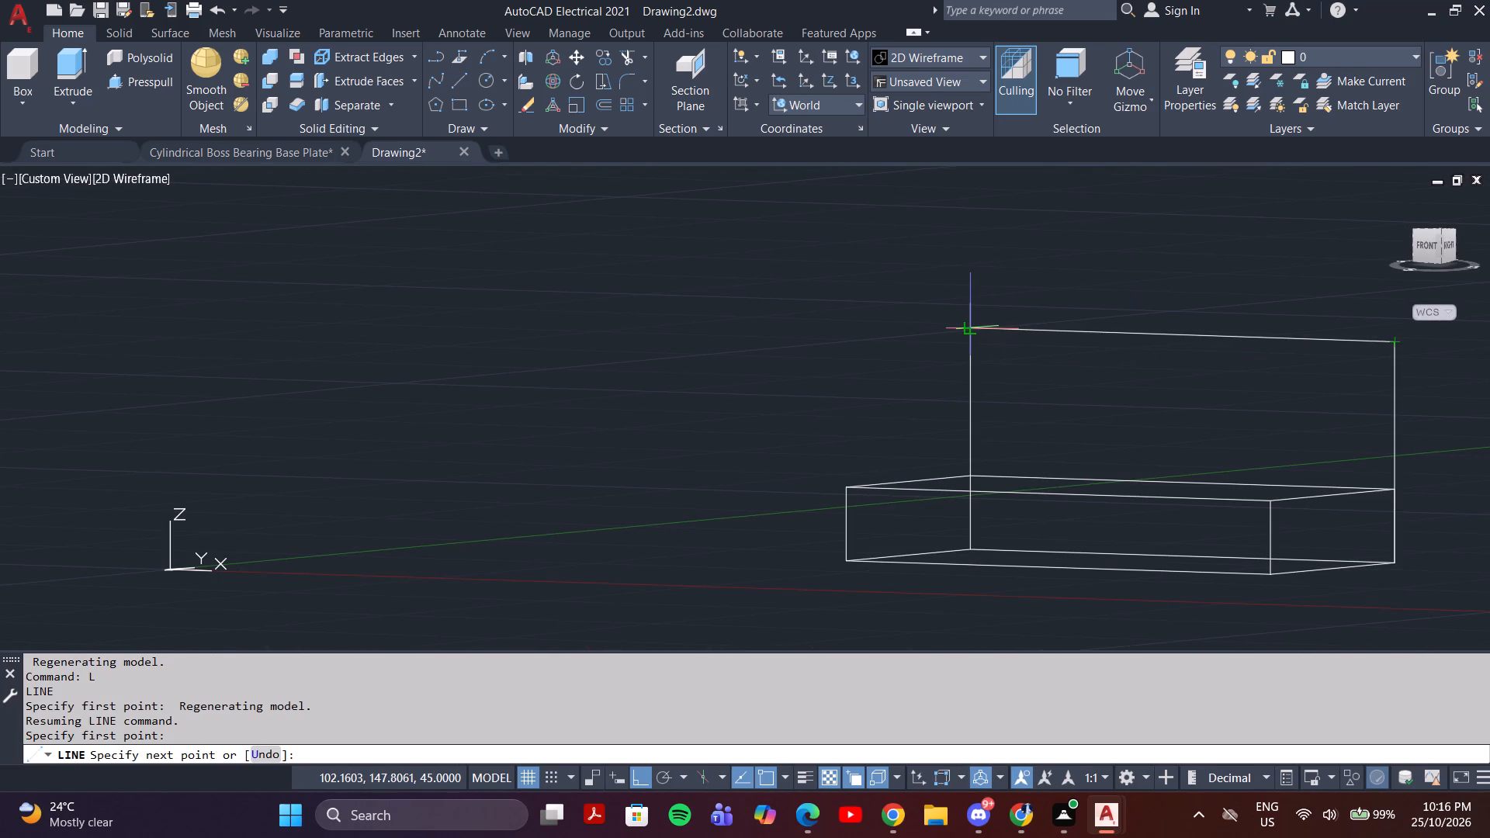
{"action": "left_click", "coordinate": [972, 331]}
{"action": "key", "text": "Escape"}
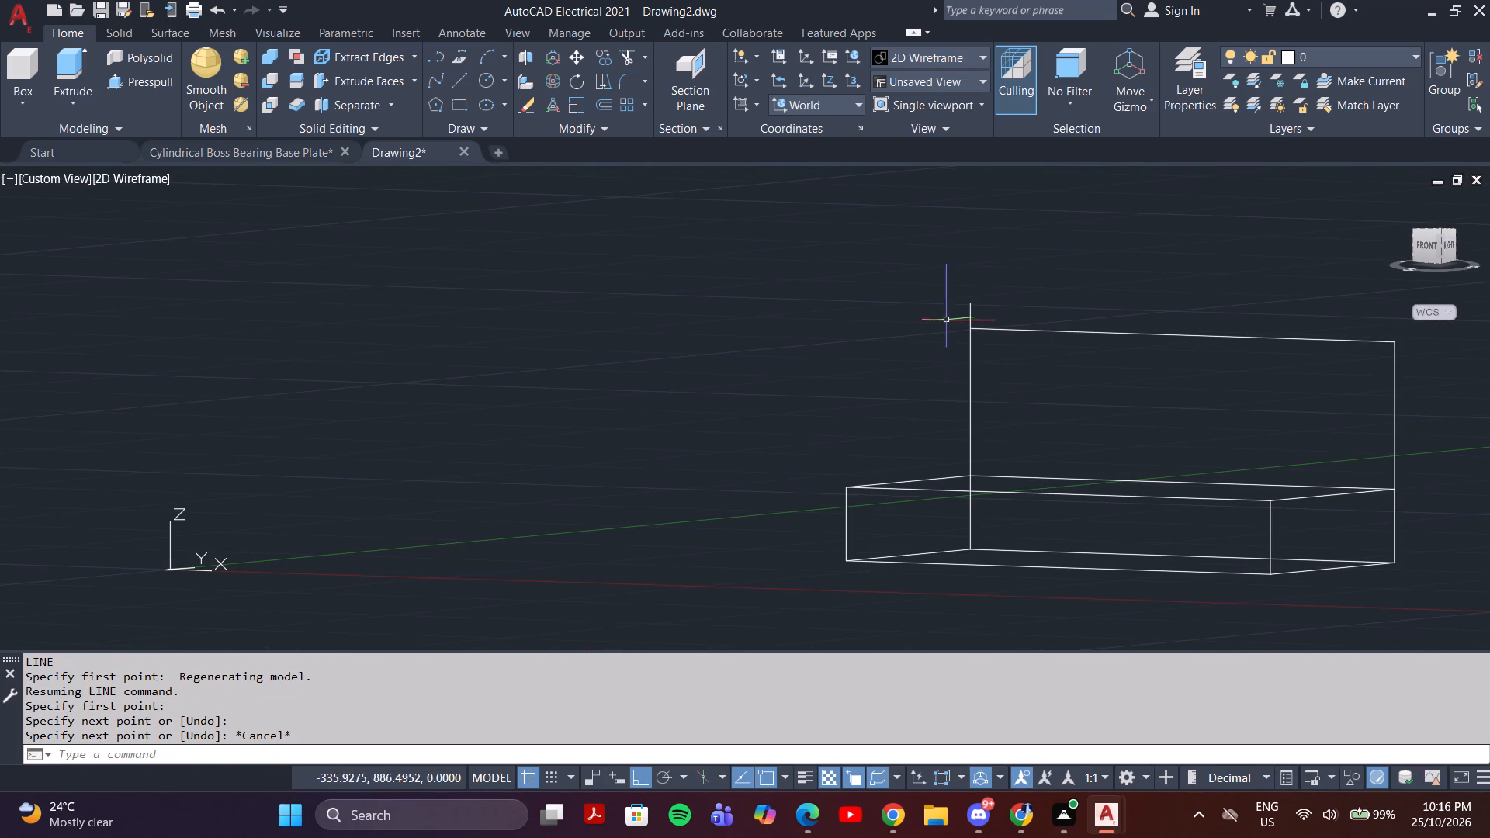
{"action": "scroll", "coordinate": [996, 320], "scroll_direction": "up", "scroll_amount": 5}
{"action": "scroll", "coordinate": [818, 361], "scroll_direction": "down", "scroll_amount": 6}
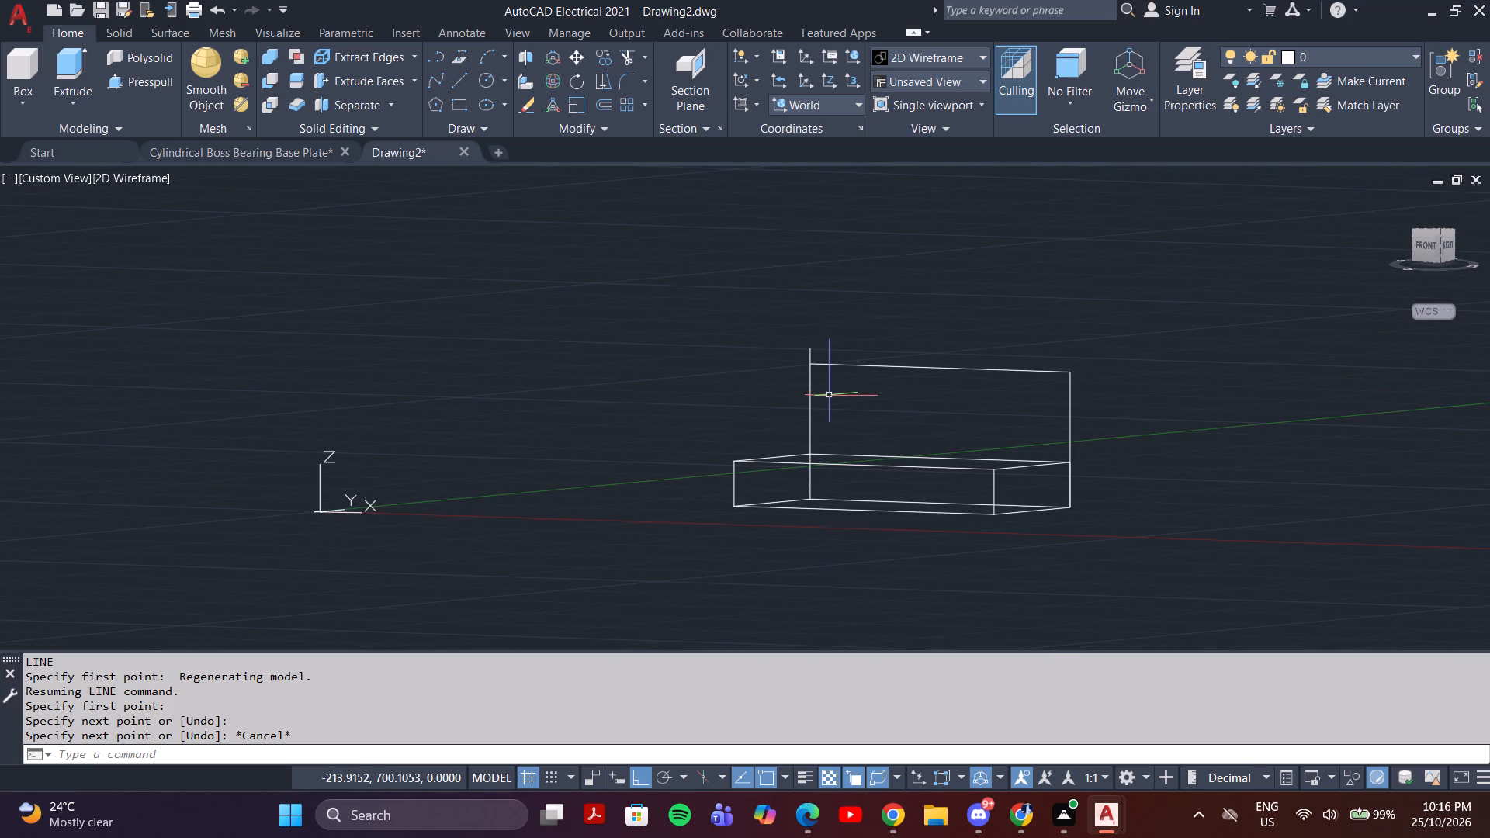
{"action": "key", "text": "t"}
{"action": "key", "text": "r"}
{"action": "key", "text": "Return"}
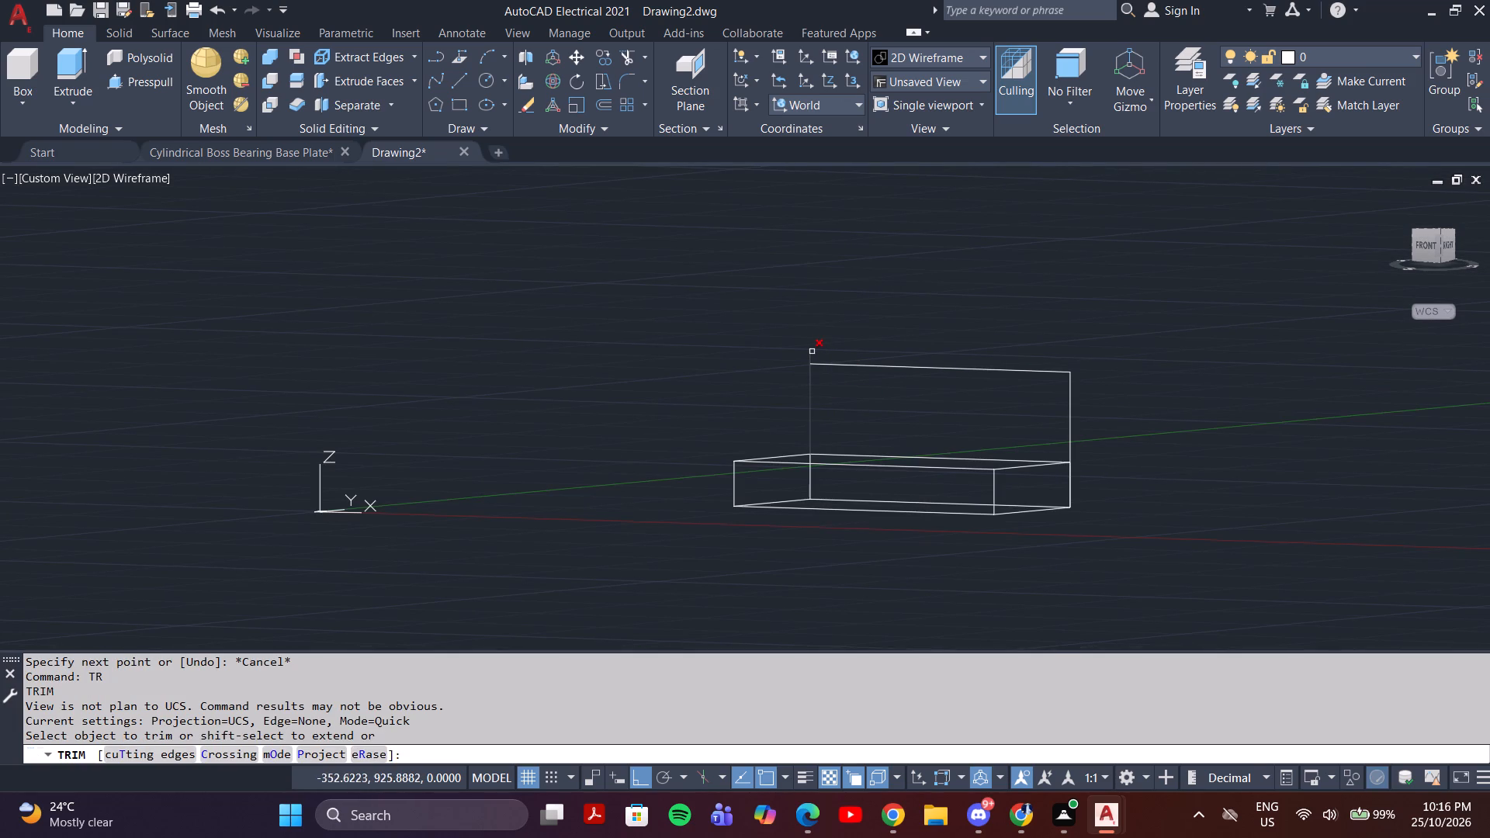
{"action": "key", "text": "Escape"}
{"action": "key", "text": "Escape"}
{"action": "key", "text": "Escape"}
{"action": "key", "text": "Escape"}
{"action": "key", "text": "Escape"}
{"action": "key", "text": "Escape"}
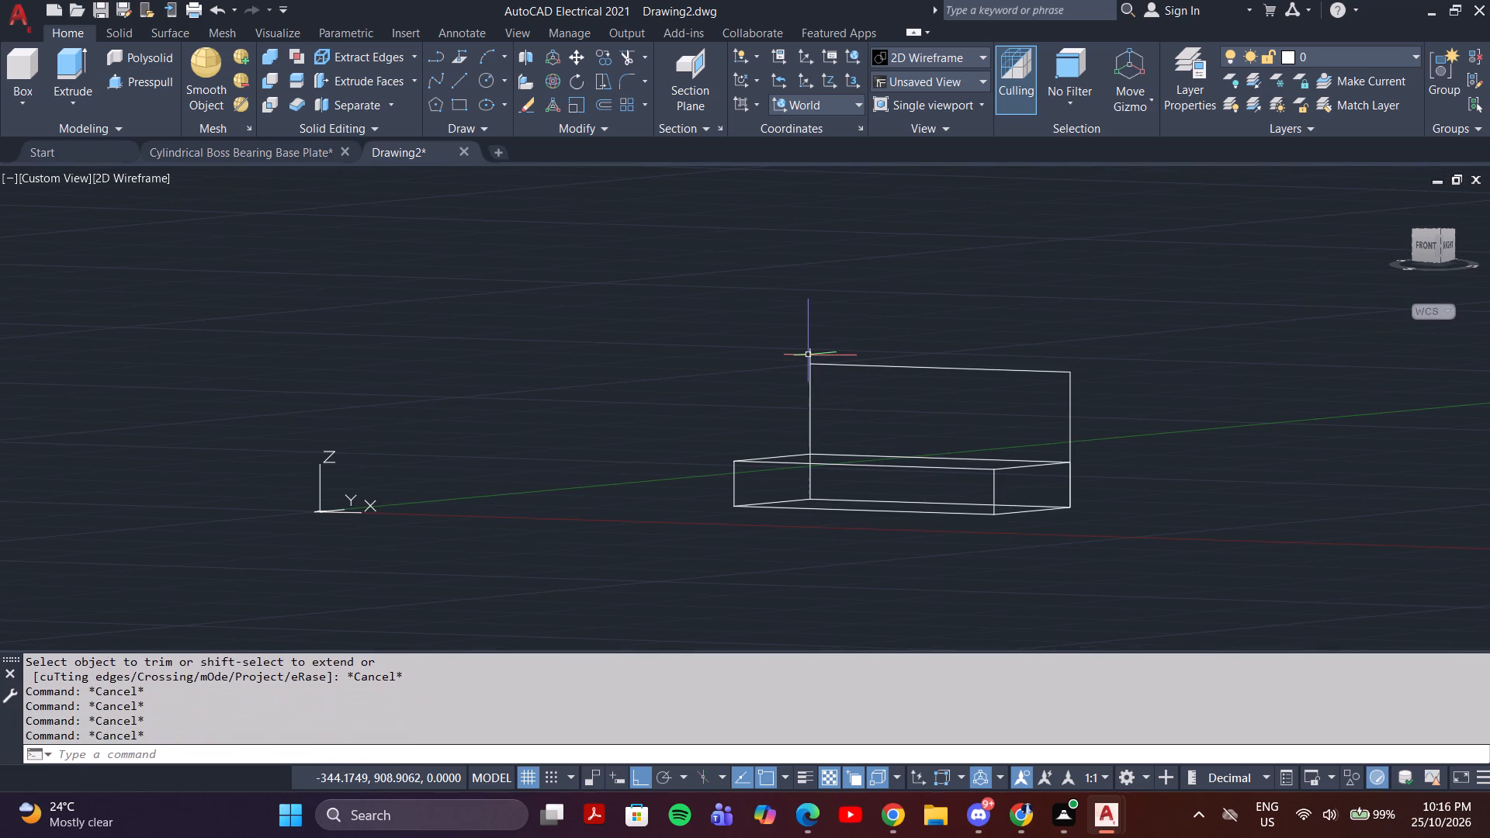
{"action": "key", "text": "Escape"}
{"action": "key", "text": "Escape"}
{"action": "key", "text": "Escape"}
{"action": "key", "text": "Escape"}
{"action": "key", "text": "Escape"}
Remove the overlong vertical line at the far end of the upright profile with Trim, picking its overhanging top.
{"action": "type", "text": "TR"}
{"action": "key", "text": "Return"}
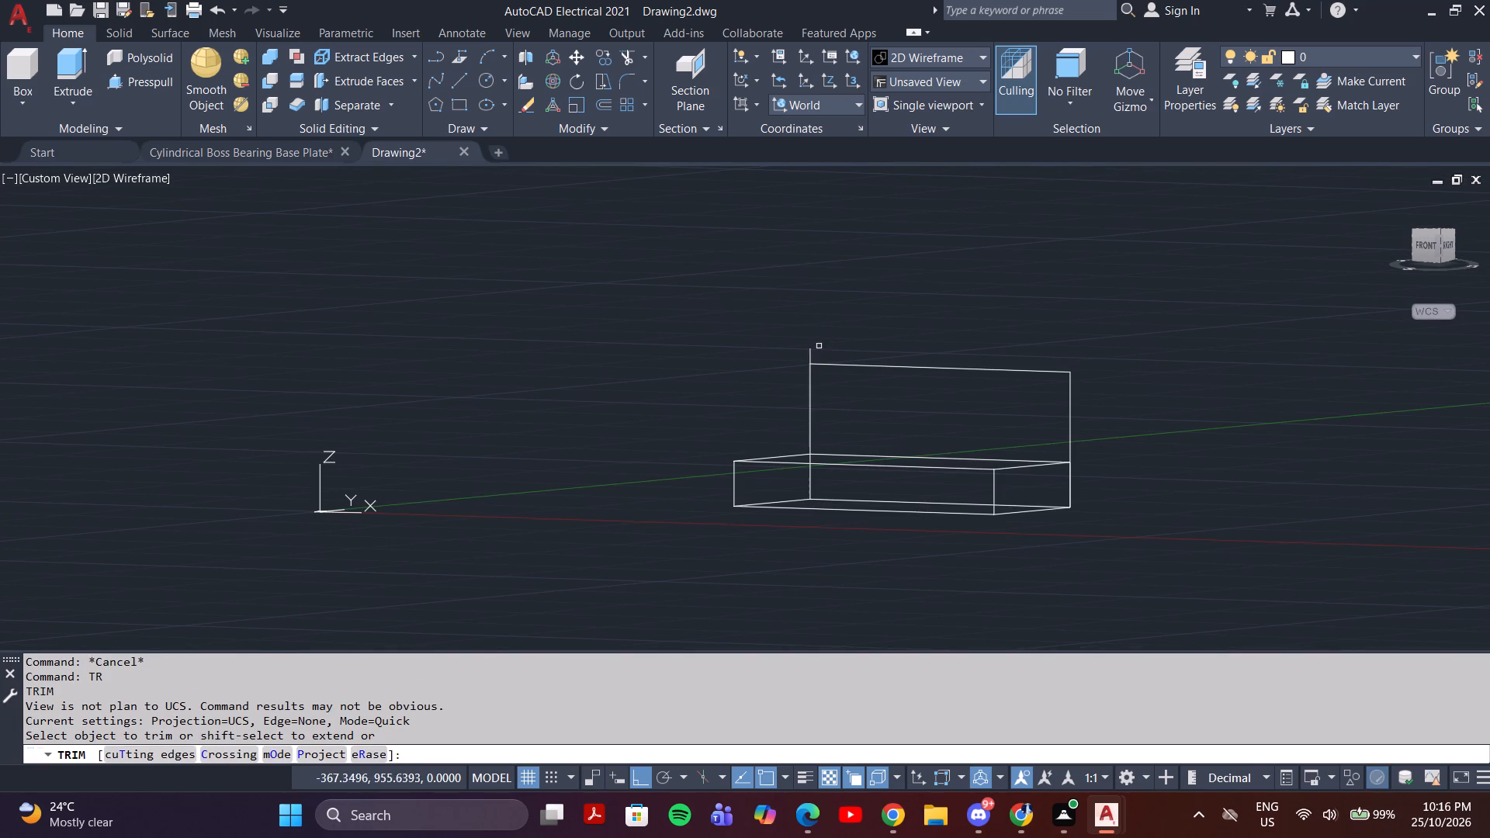
{"action": "left_click", "coordinate": [811, 348]}
{"action": "key", "text": "Escape"}
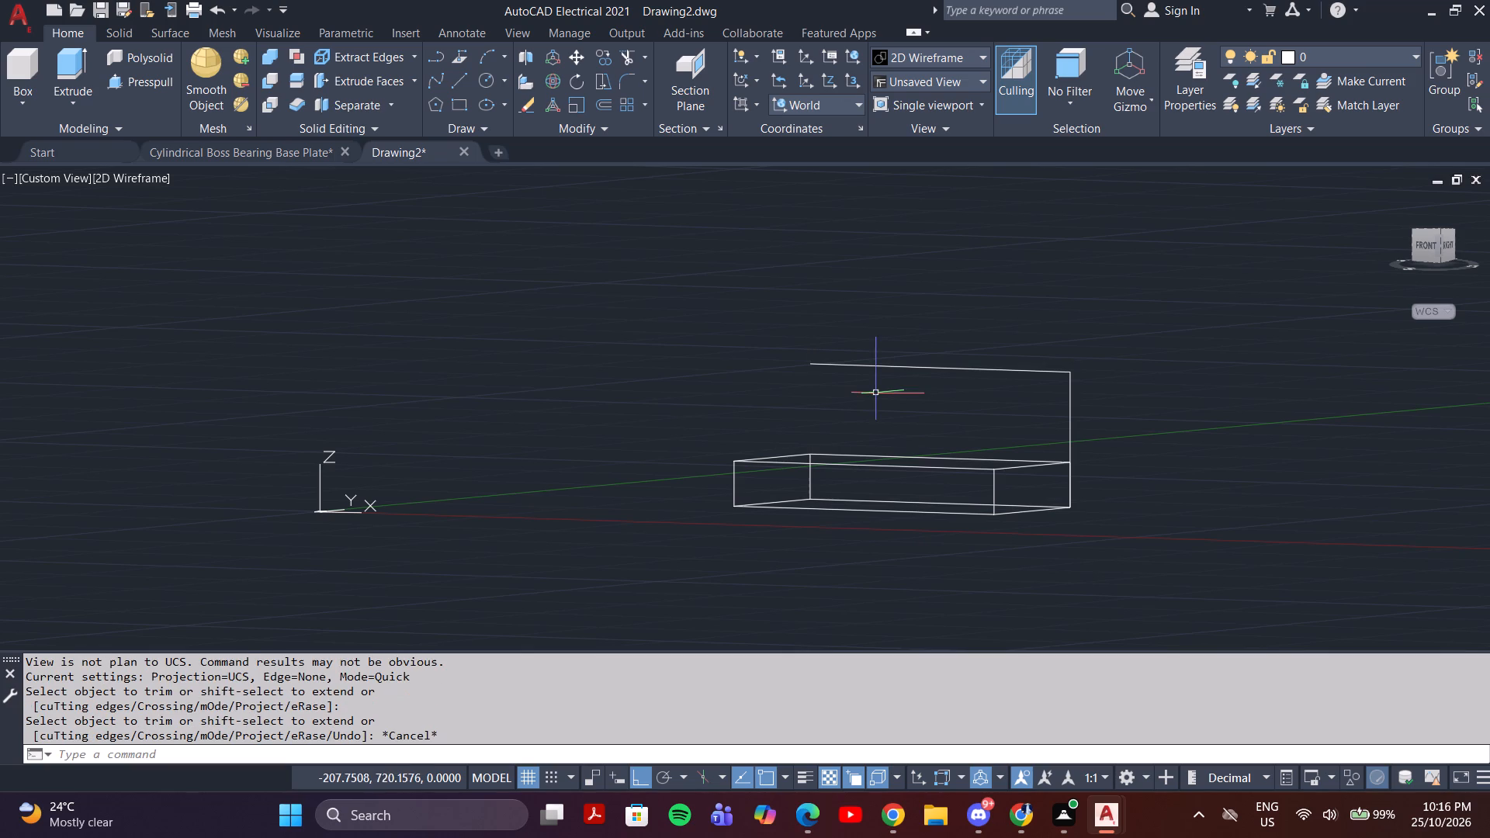
Draw a vertical line from the box's top corner up to the open end of the upper horizontal line, closing the upright rectangle.
{"action": "key", "text": "l"}
{"action": "key", "text": "Return"}
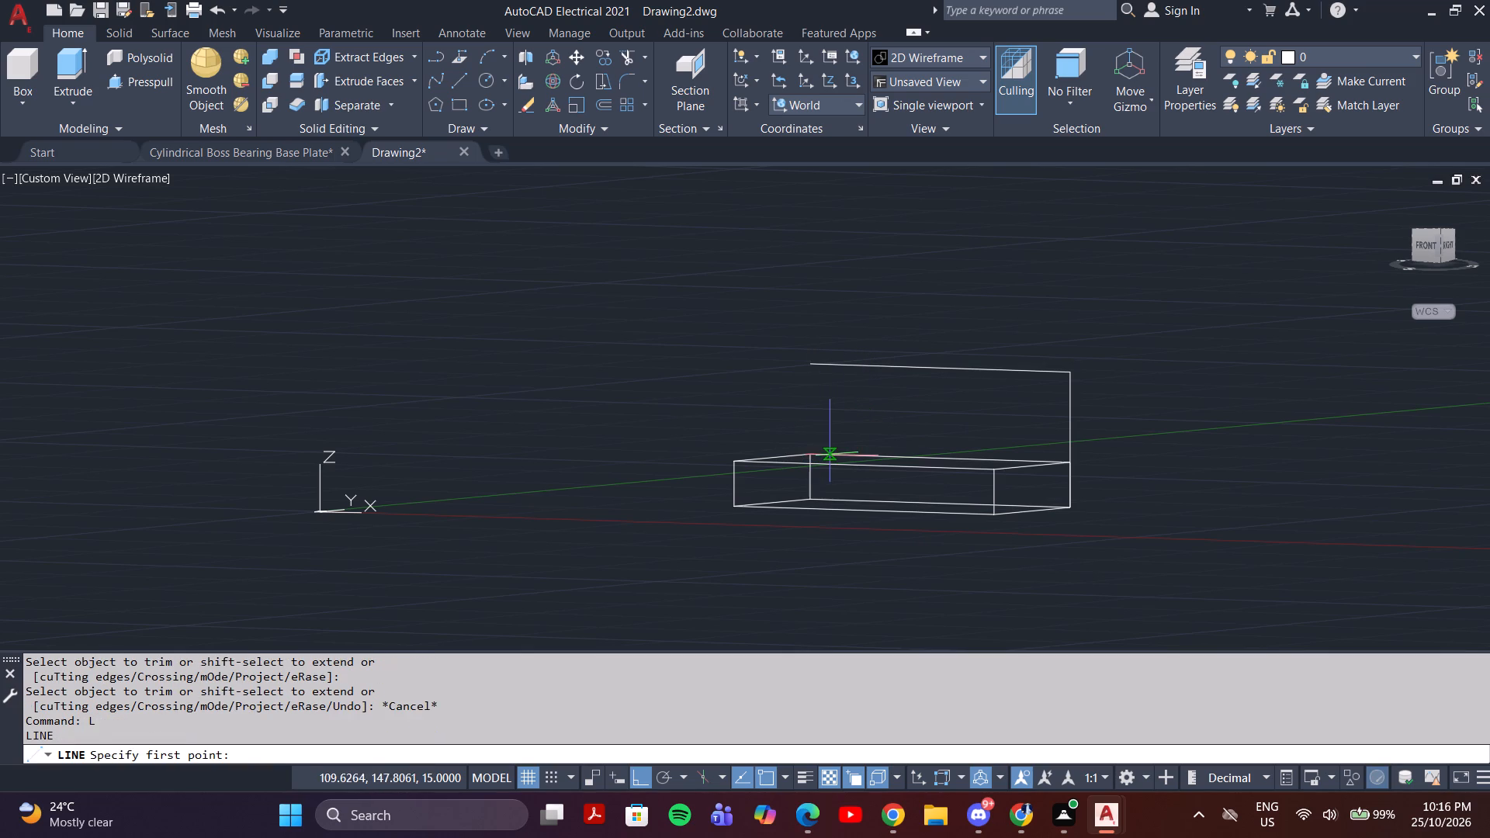
{"action": "middle_click_drag", "start_coordinate": [833, 450], "coordinate": [831, 506], "text": "shift"}
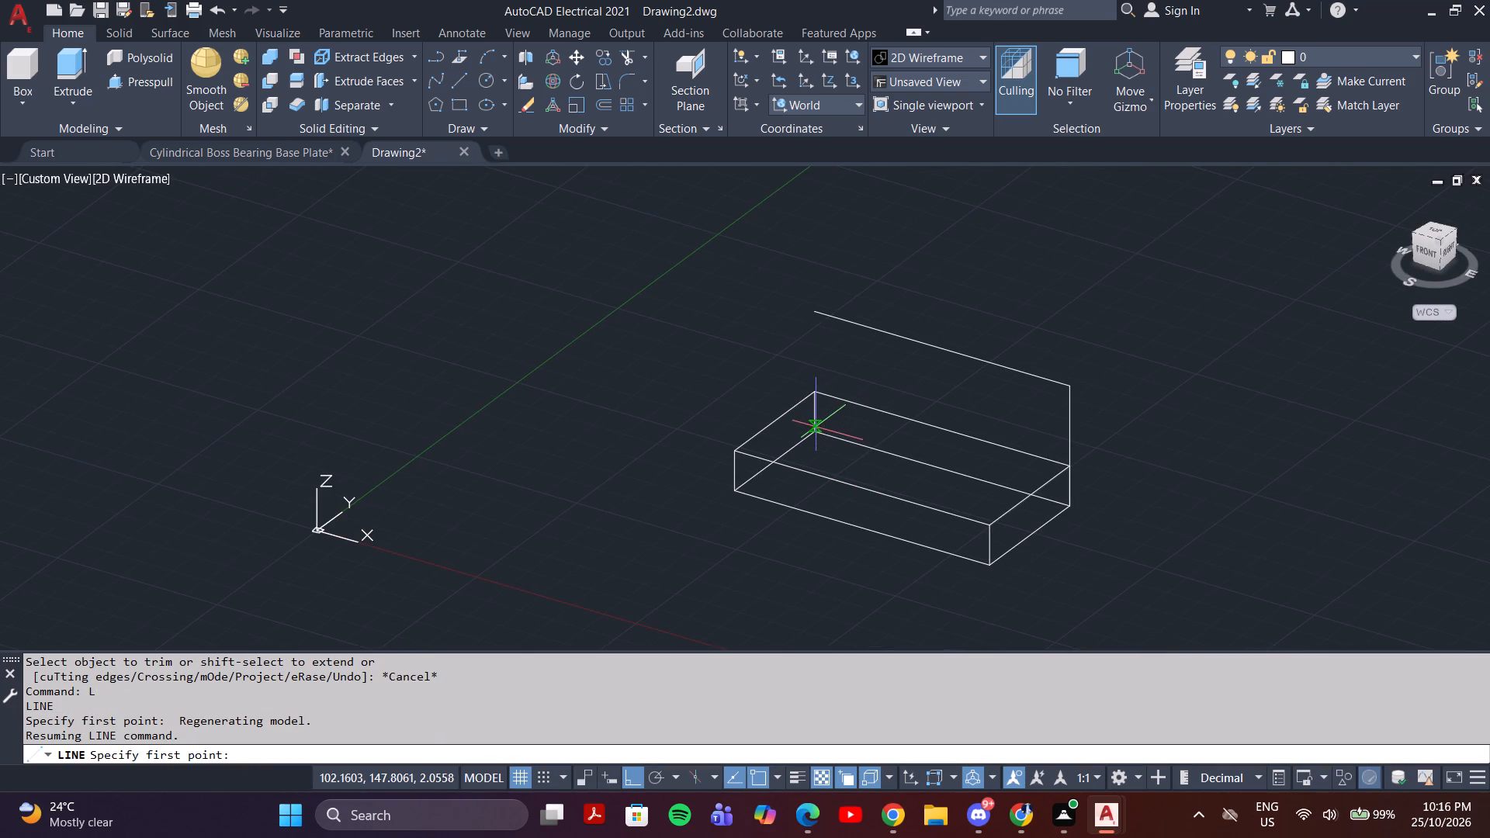
{"action": "left_click", "coordinate": [815, 392]}
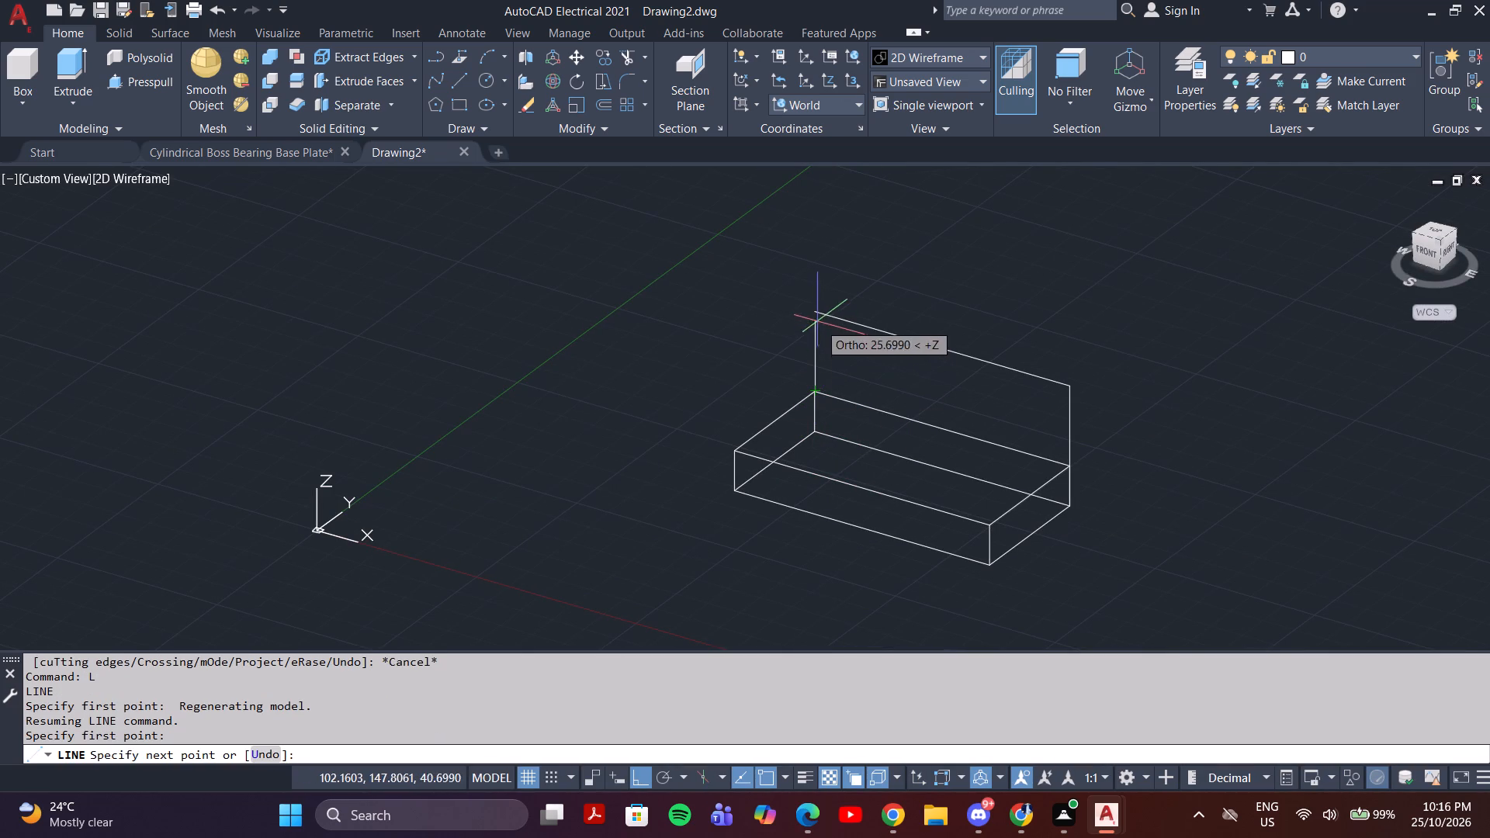
{"action": "left_click", "coordinate": [813, 313]}
{"action": "key", "text": "Escape"}
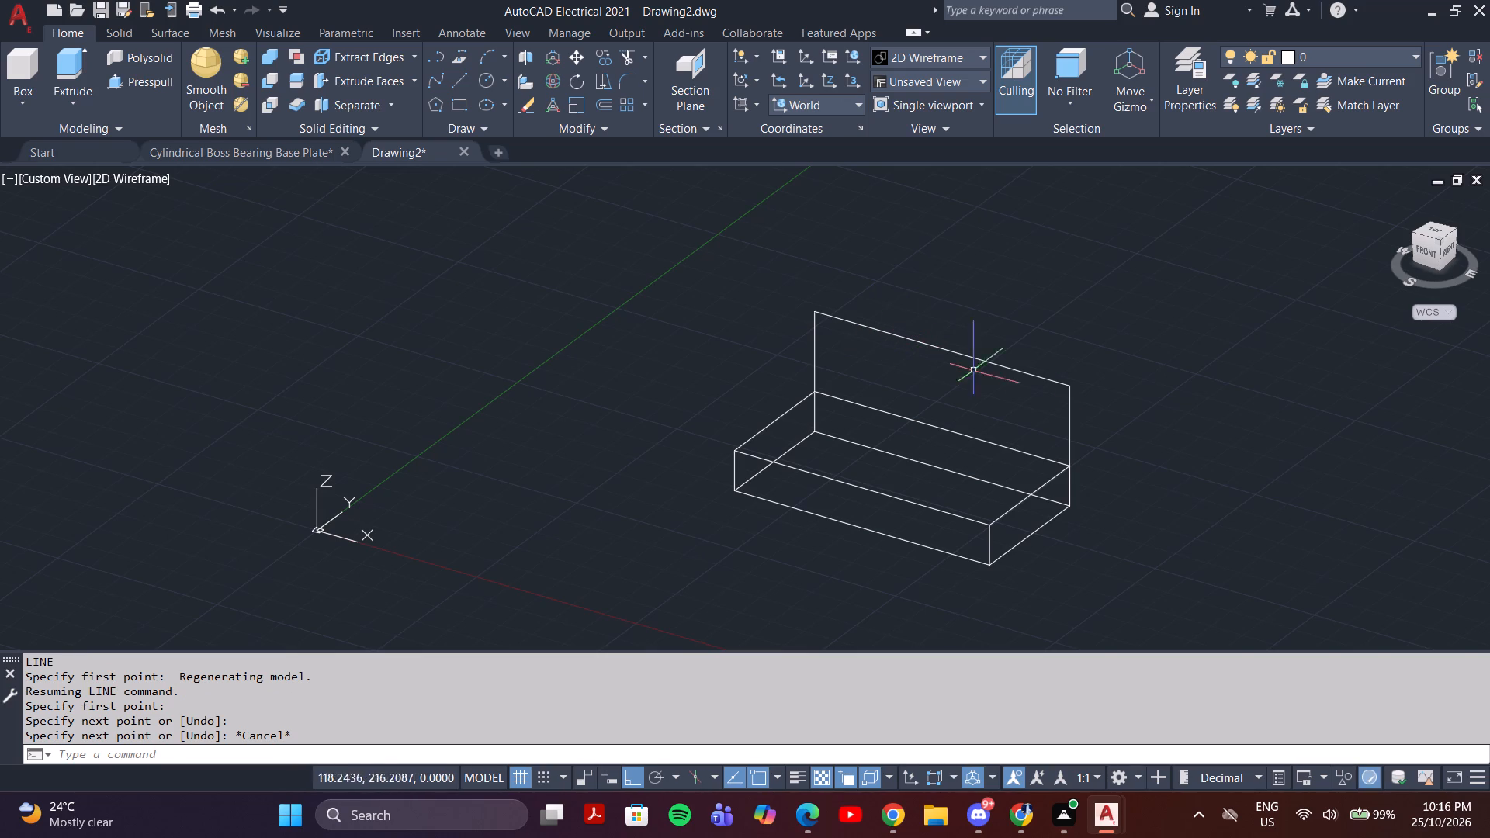
Trace all four sides of the upright rectangle with one continuous chain of lines, corner to corner, back to the starting corner.
{"action": "middle_click_drag", "start_coordinate": [1135, 410], "coordinate": [854, 379], "text": "shift"}
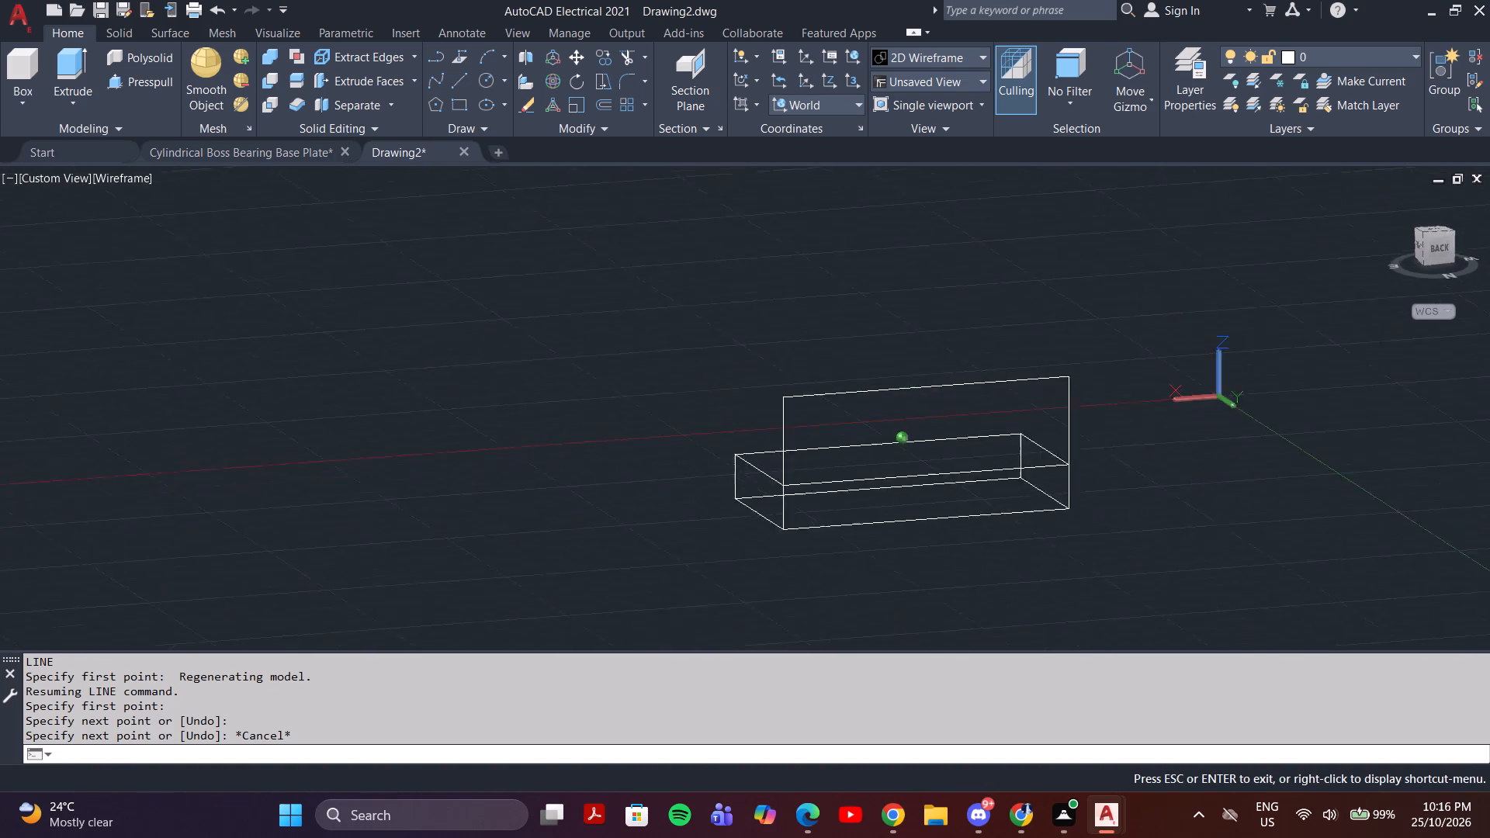
{"action": "middle_click_drag", "start_coordinate": [854, 379], "coordinate": [843, 376], "text": "shift"}
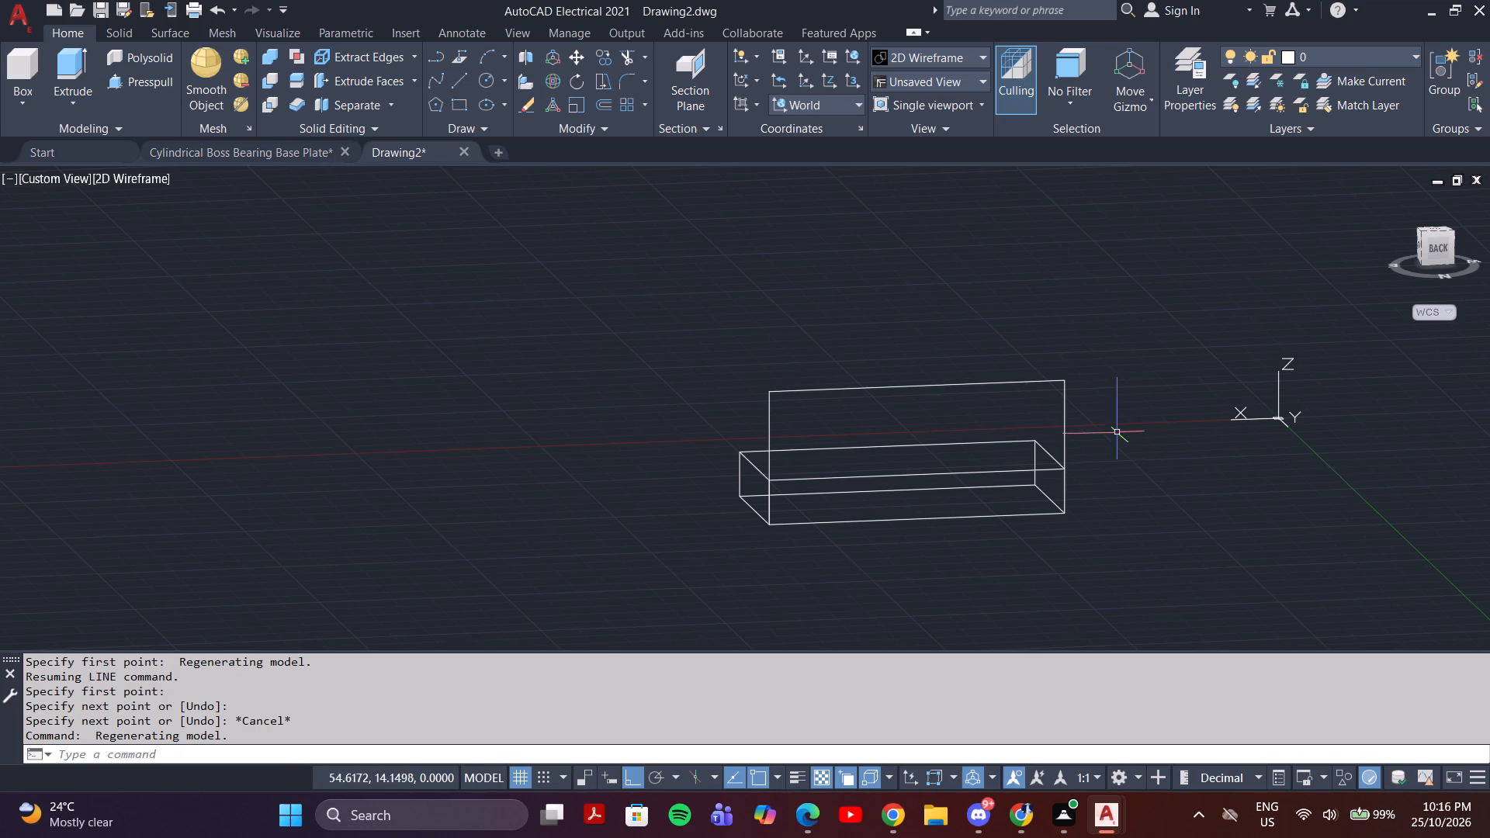
{"action": "middle_click_drag", "start_coordinate": [1048, 435], "coordinate": [1025, 397], "text": "shift"}
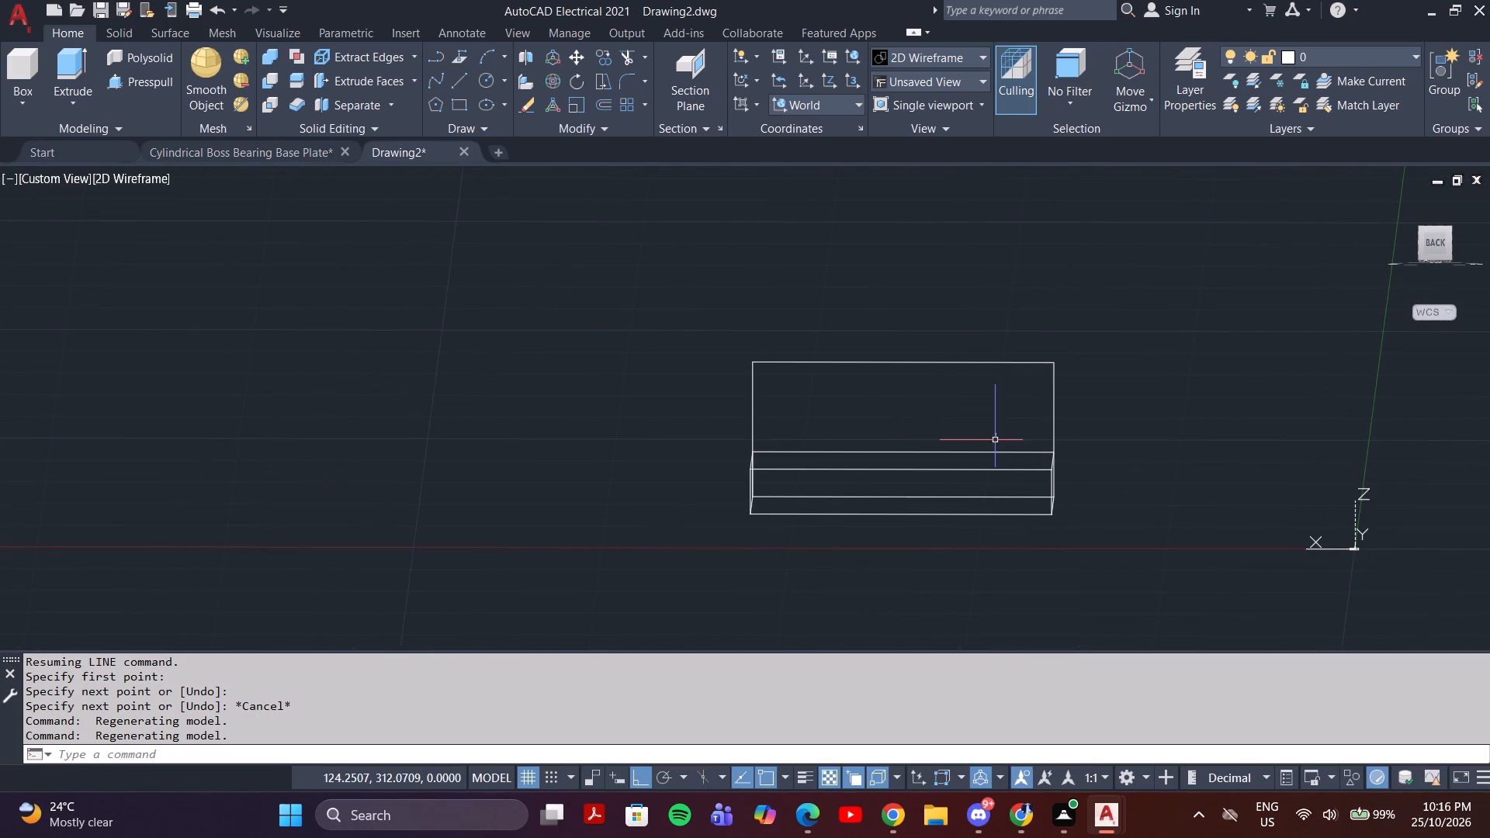
{"action": "key", "text": "l"}
{"action": "key", "text": "Return"}
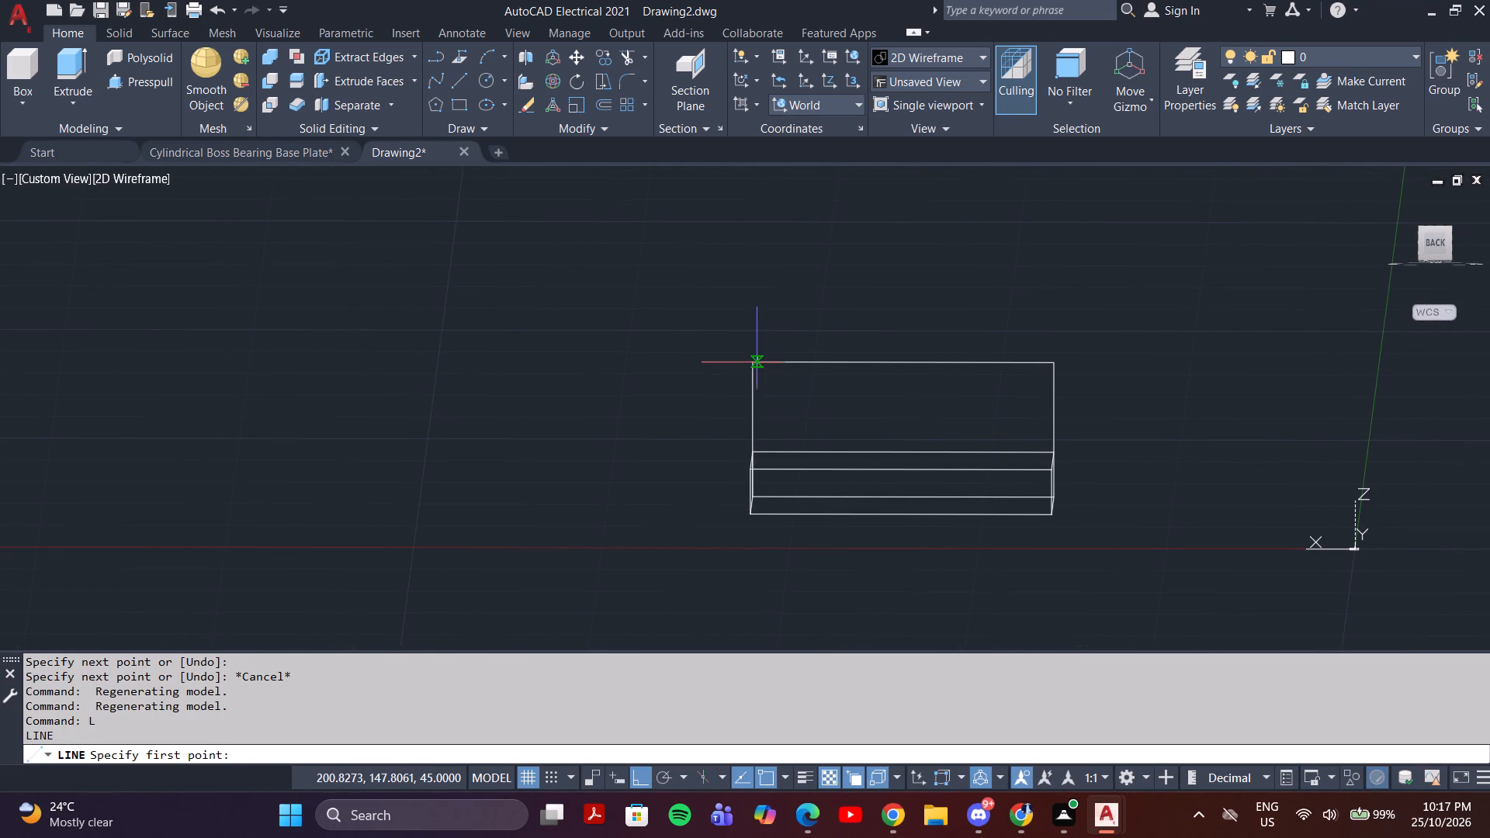
{"action": "left_click", "coordinate": [750, 360]}
{"action": "left_click", "coordinate": [1055, 363]}
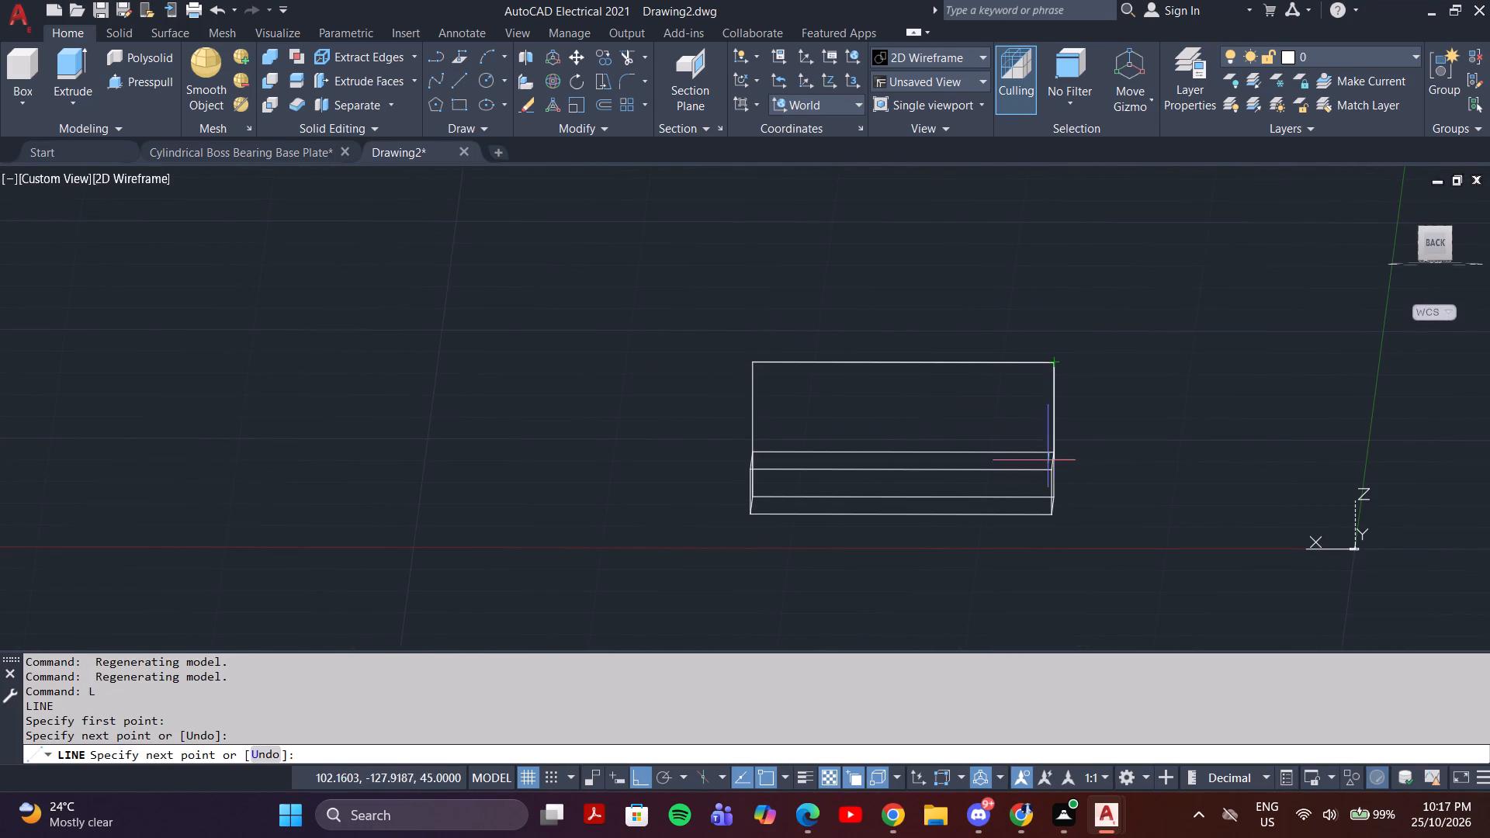
{"action": "middle_click_drag", "start_coordinate": [1078, 462], "coordinate": [1111, 503], "text": "shift"}
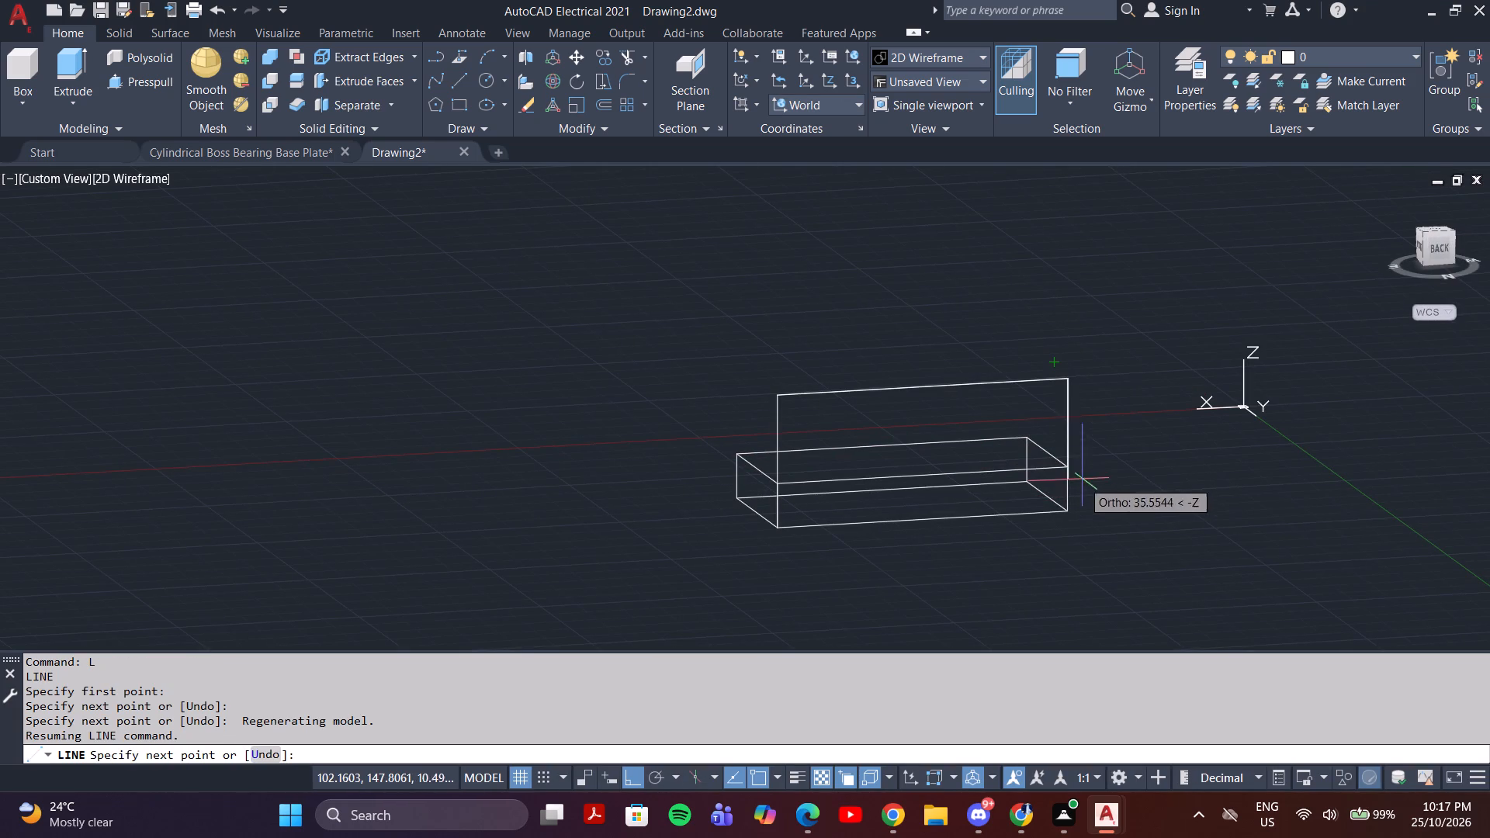
{"action": "left_click", "coordinate": [1066, 465]}
{"action": "left_click", "coordinate": [779, 483]}
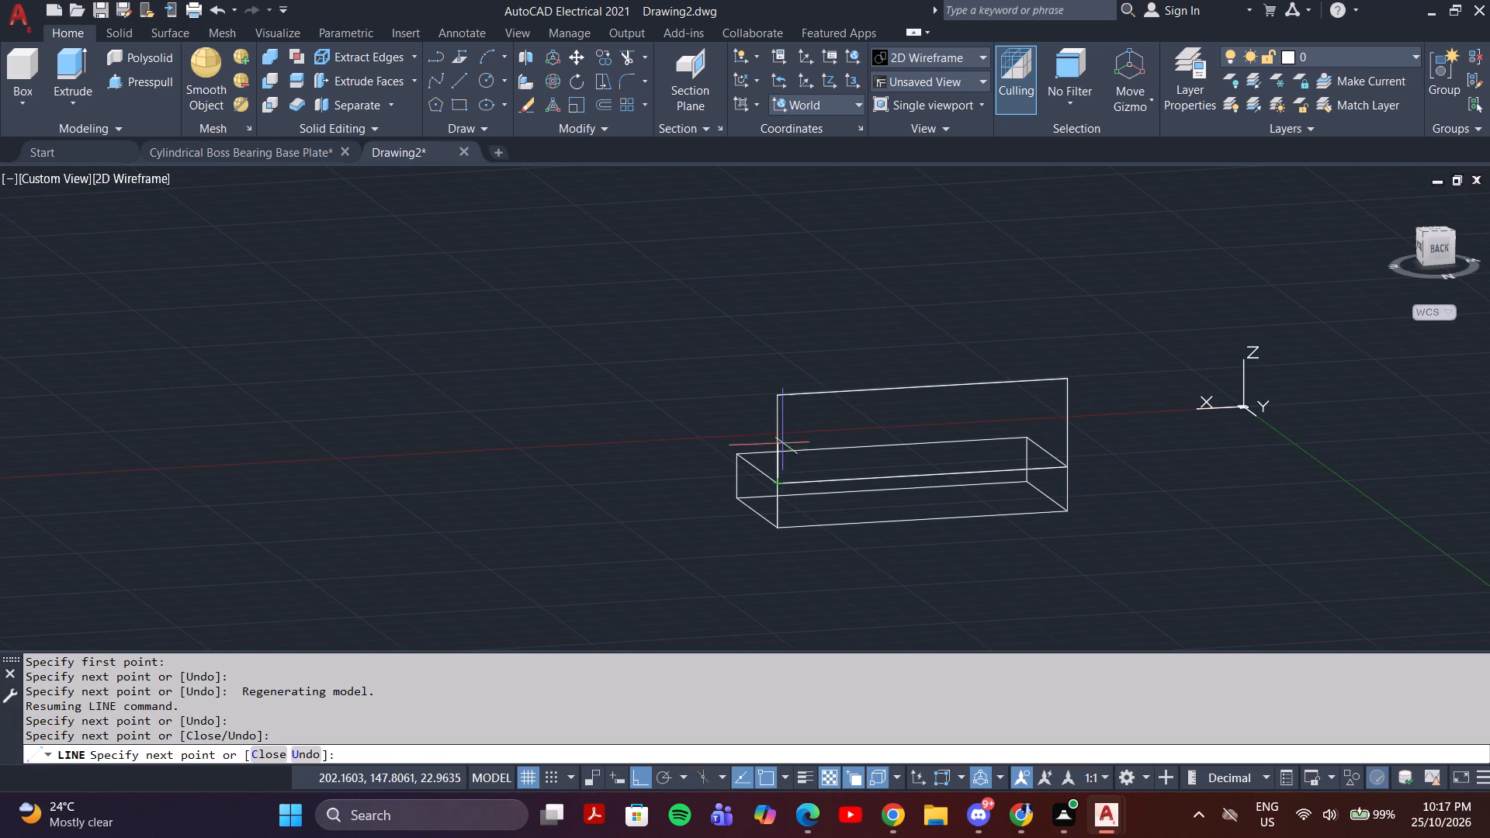
{"action": "left_click", "coordinate": [778, 397]}
{"action": "key", "text": "Escape"}
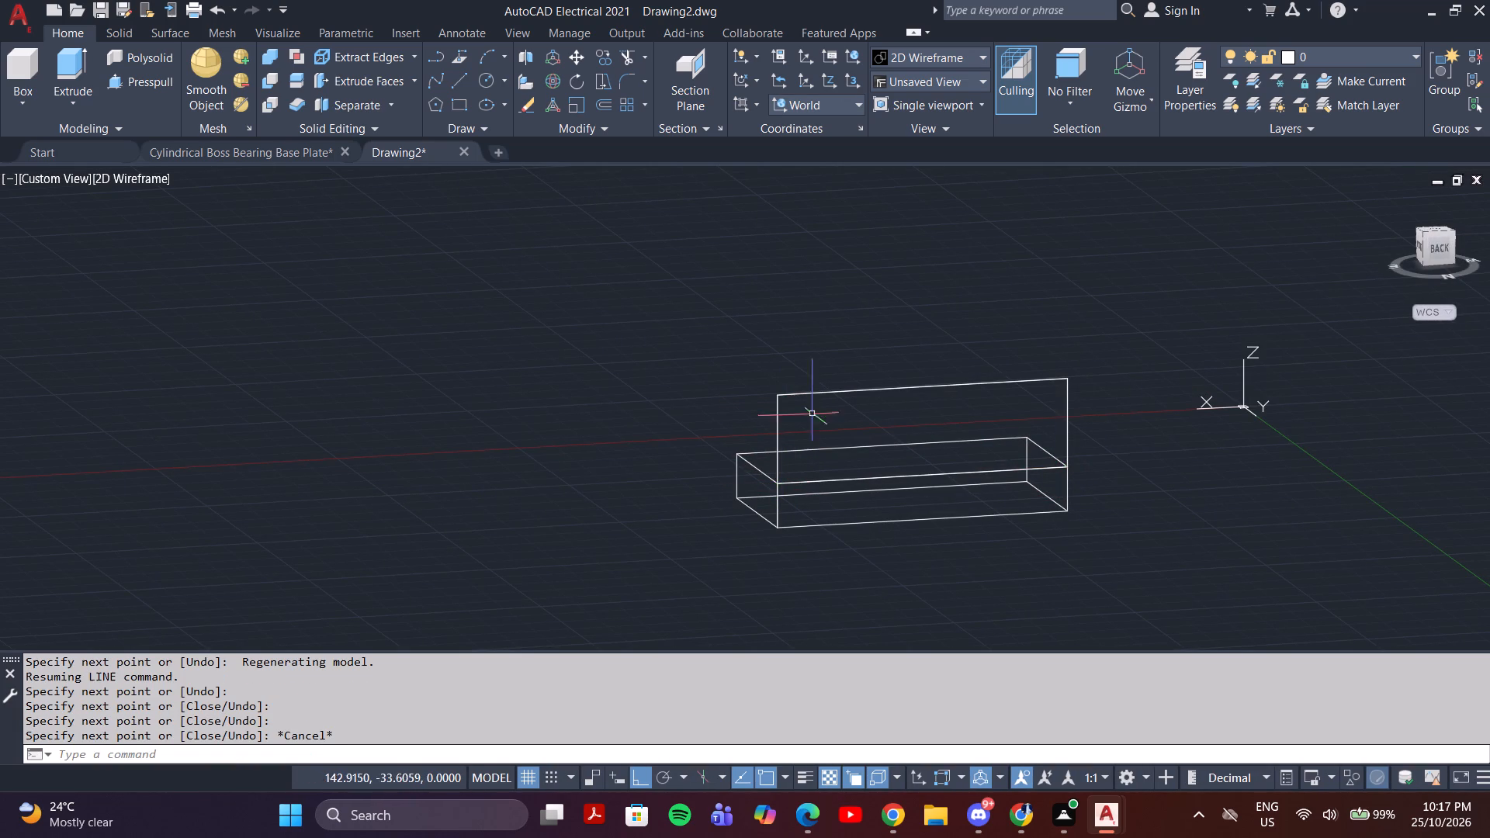
Select one line along each of the upright rectangle's four sides and join them into a single polyline.
{"action": "middle_click_drag", "start_coordinate": [906, 442], "coordinate": [1142, 455], "text": "shift"}
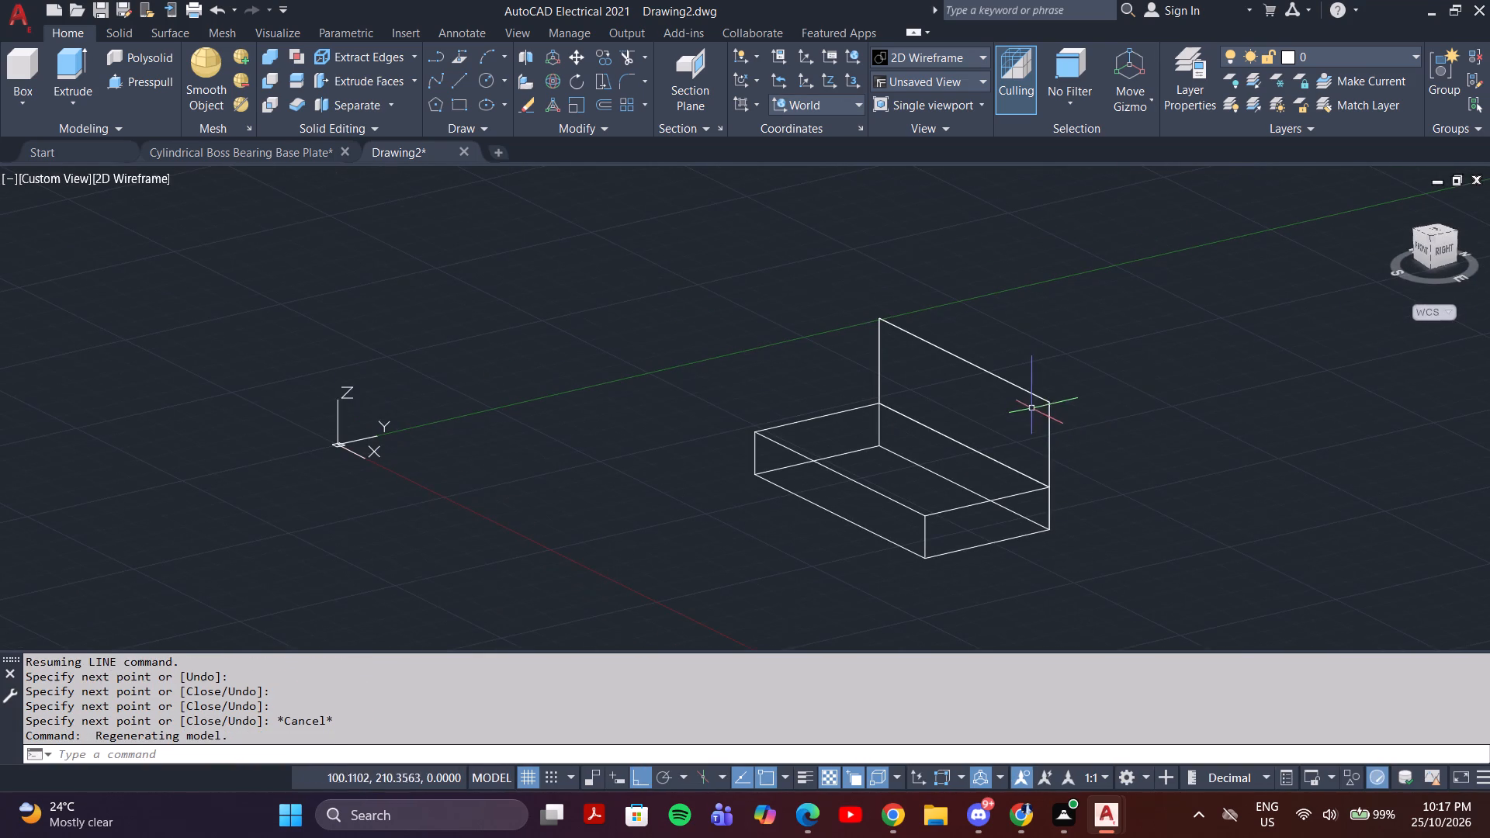
{"action": "left_click", "coordinate": [1031, 394]}
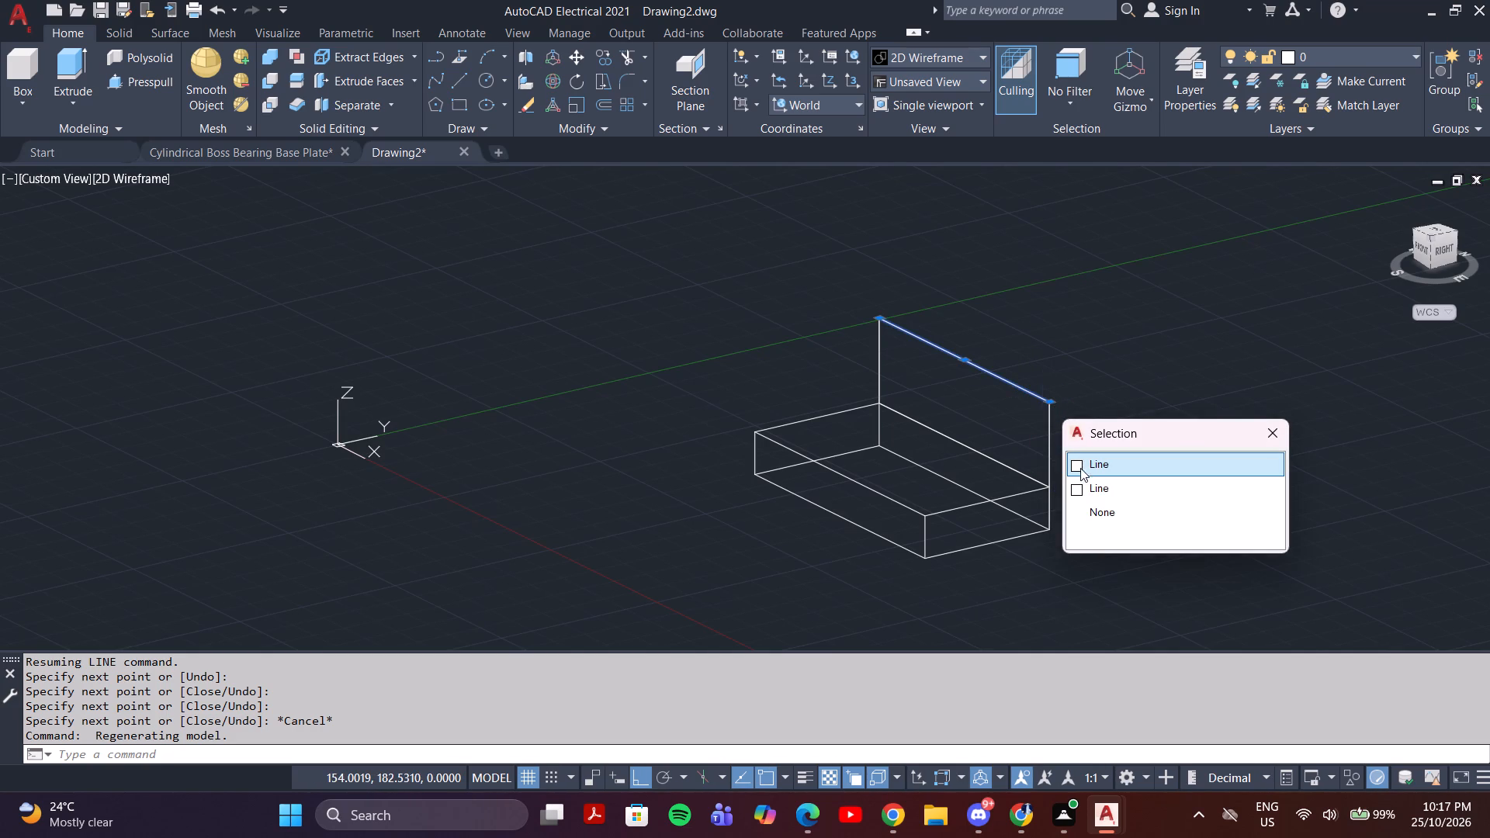
{"action": "left_click", "coordinate": [1076, 461]}
{"action": "left_click", "coordinate": [1070, 467]}
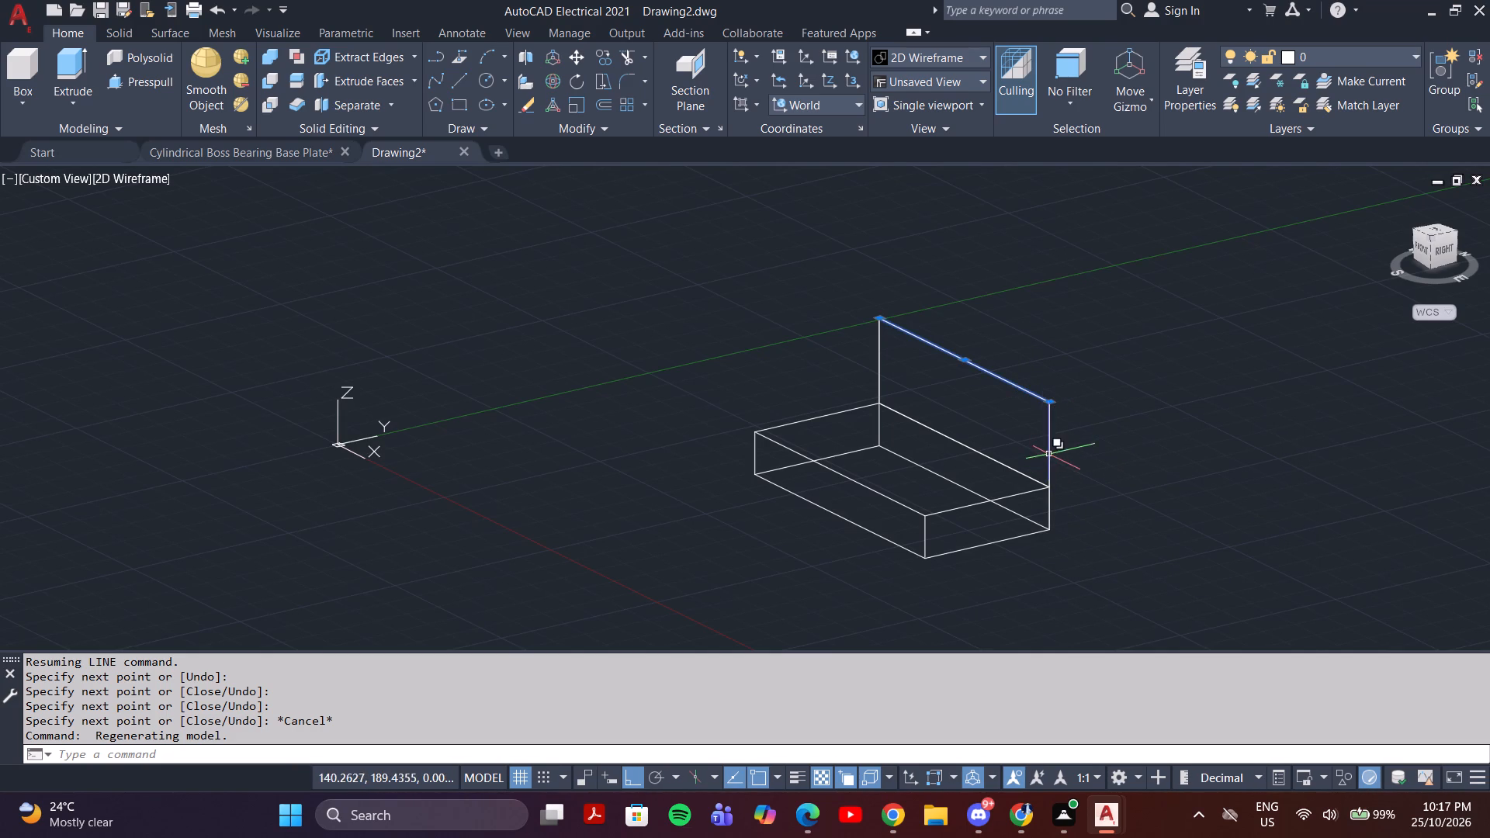
{"action": "left_click", "coordinate": [1048, 453]}
{"action": "left_click", "coordinate": [1090, 523]}
{"action": "left_click", "coordinate": [1090, 525]}
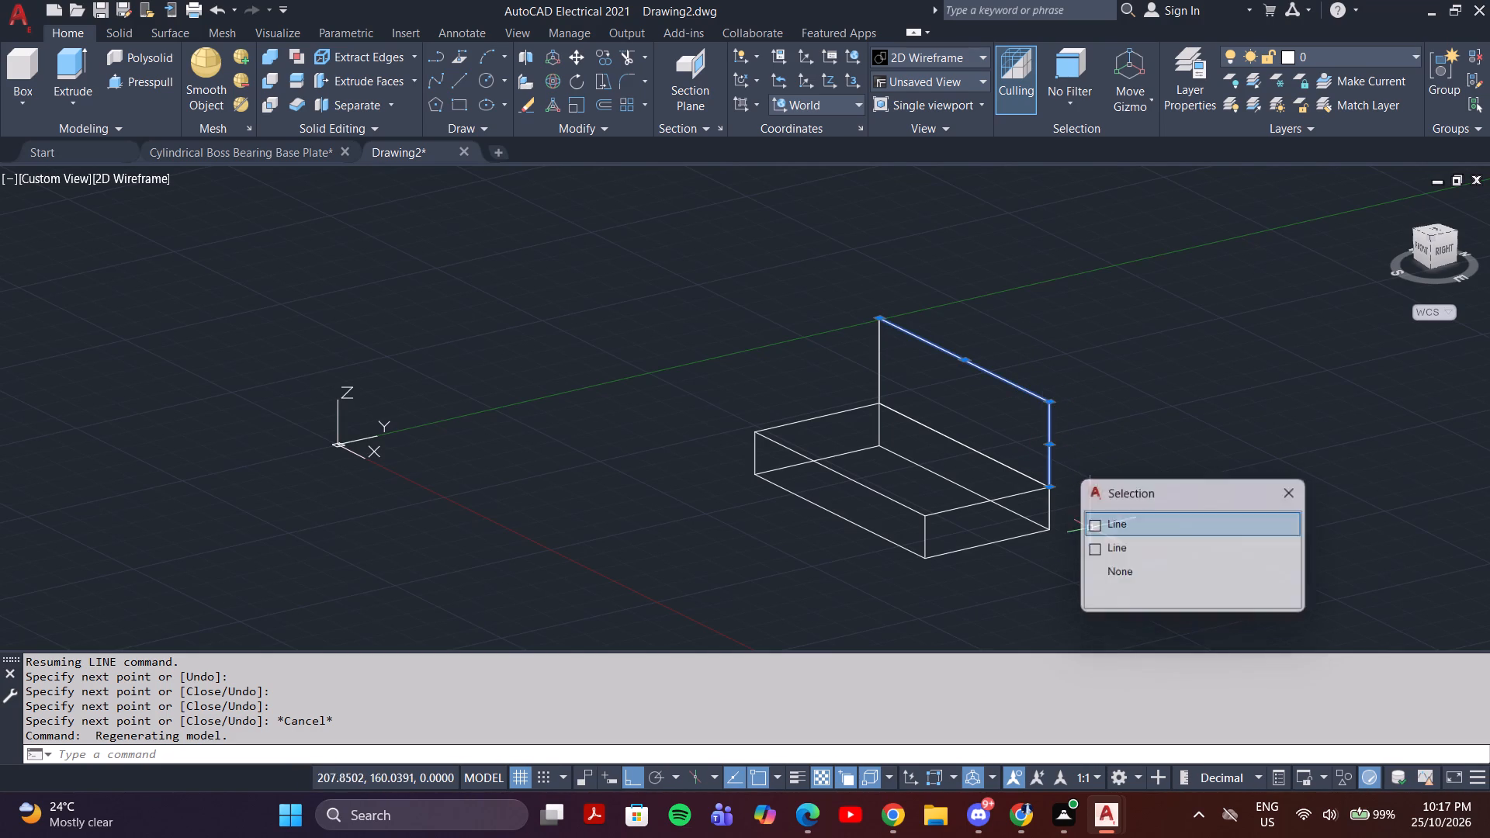
{"action": "left_click", "coordinate": [998, 462]}
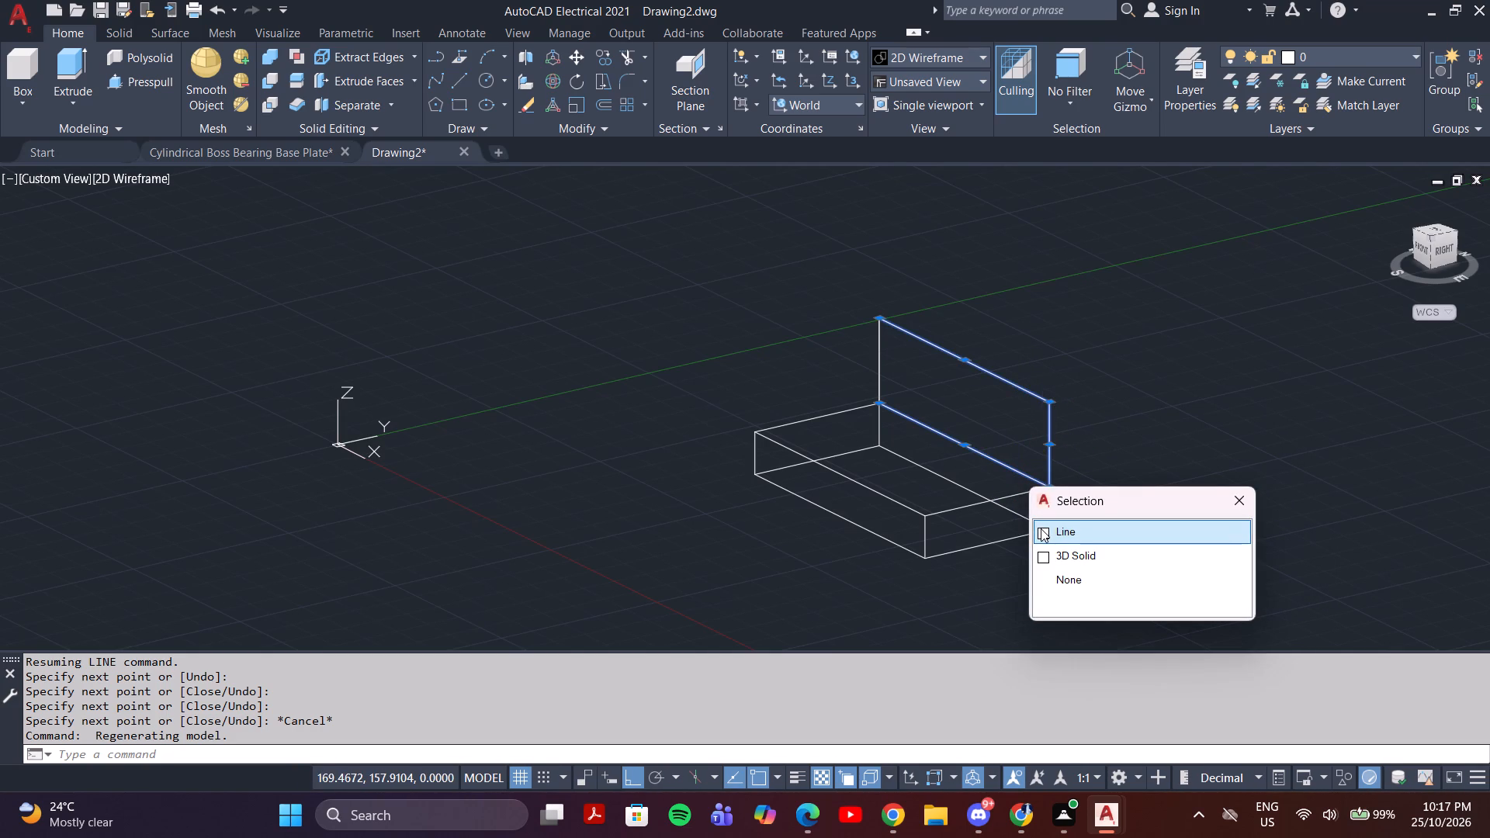
{"action": "left_click", "coordinate": [1041, 530]}
{"action": "left_click", "coordinate": [1043, 530]}
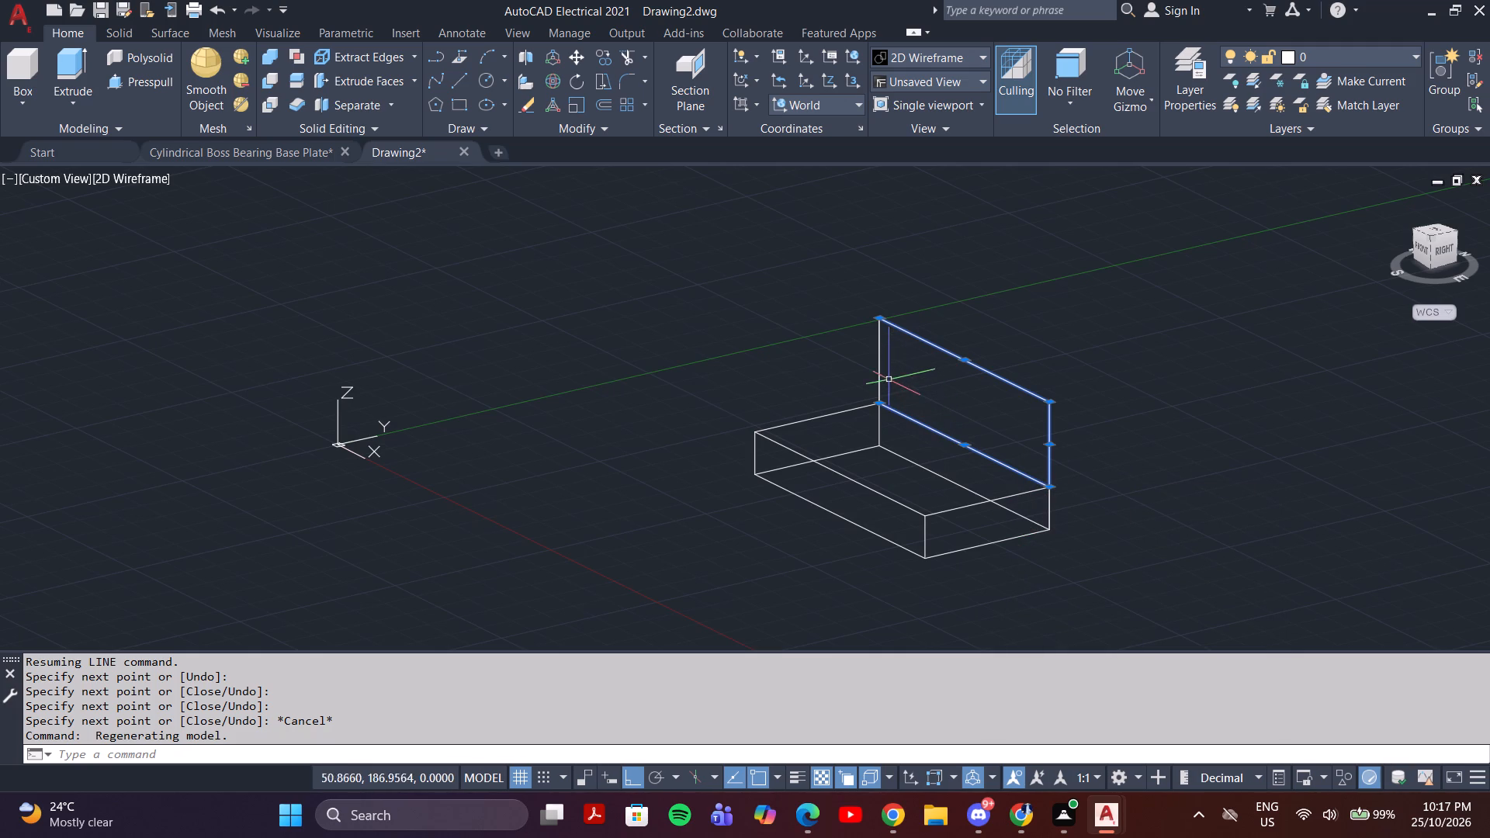
{"action": "left_click", "coordinate": [881, 371]}
{"action": "left_click", "coordinate": [925, 441]}
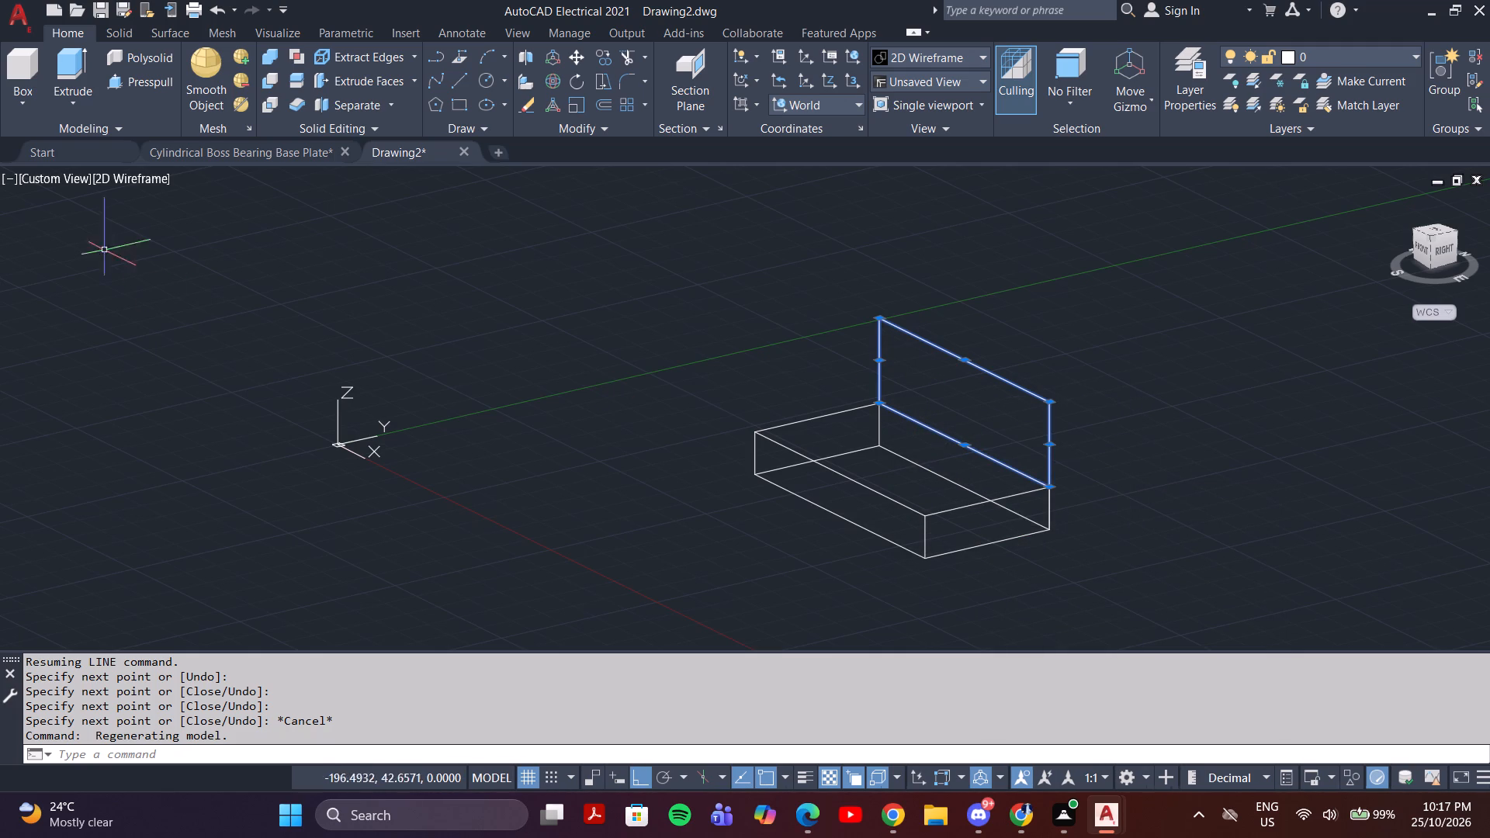
{"action": "type", "text": "JOIN"}
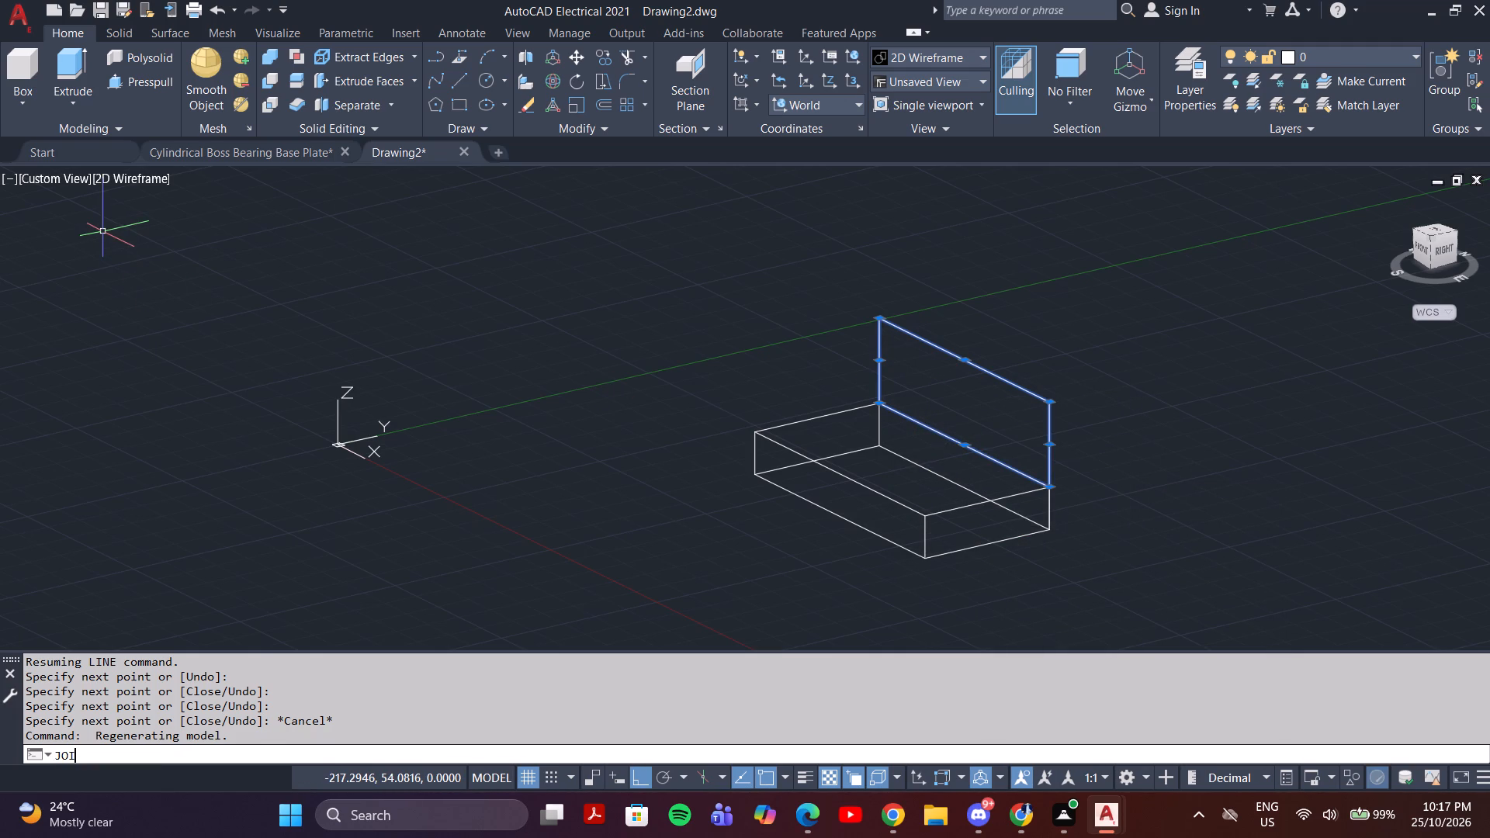
{"action": "key", "text": "Return"}
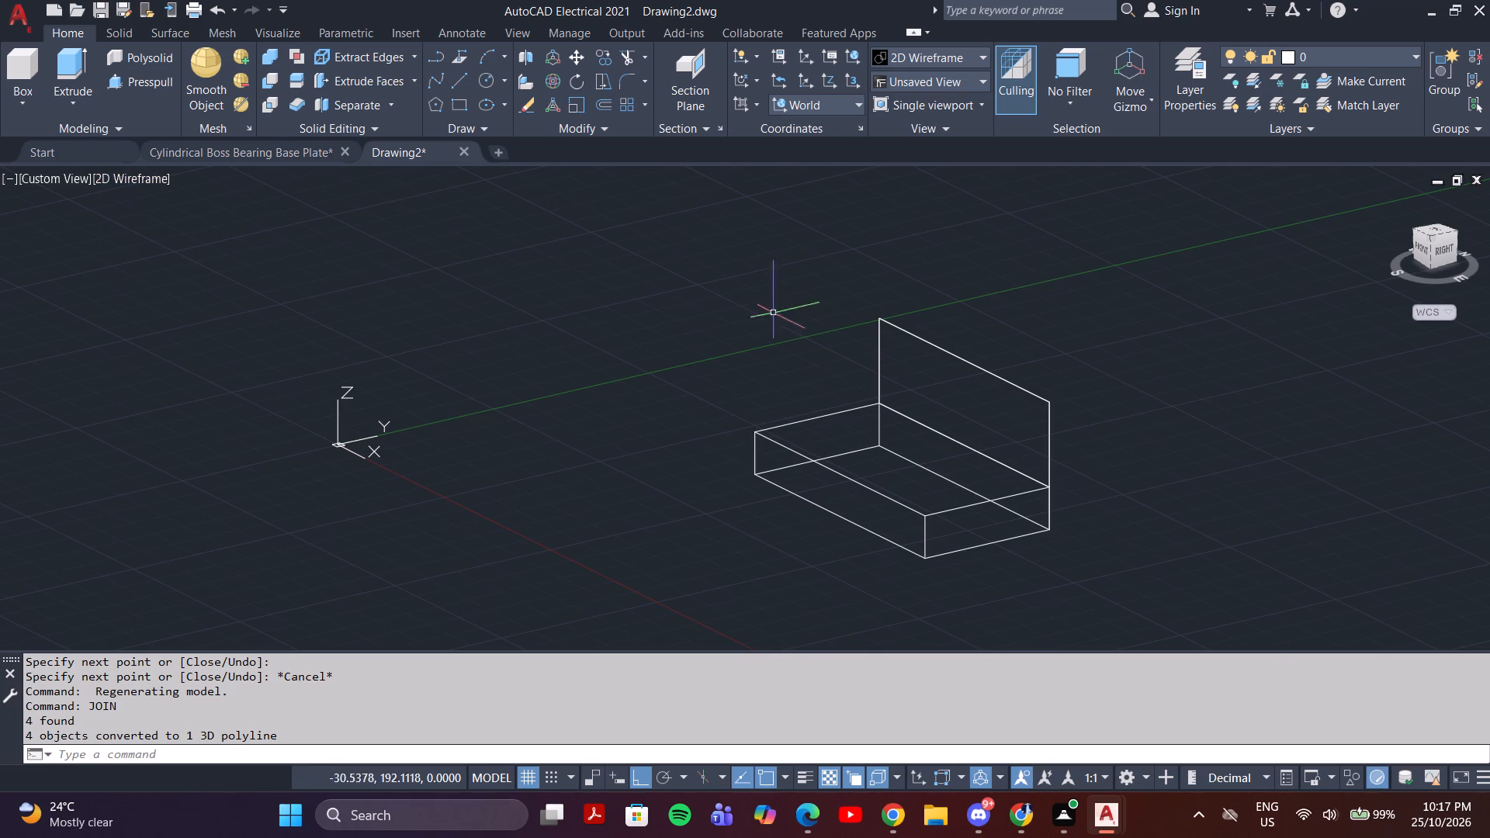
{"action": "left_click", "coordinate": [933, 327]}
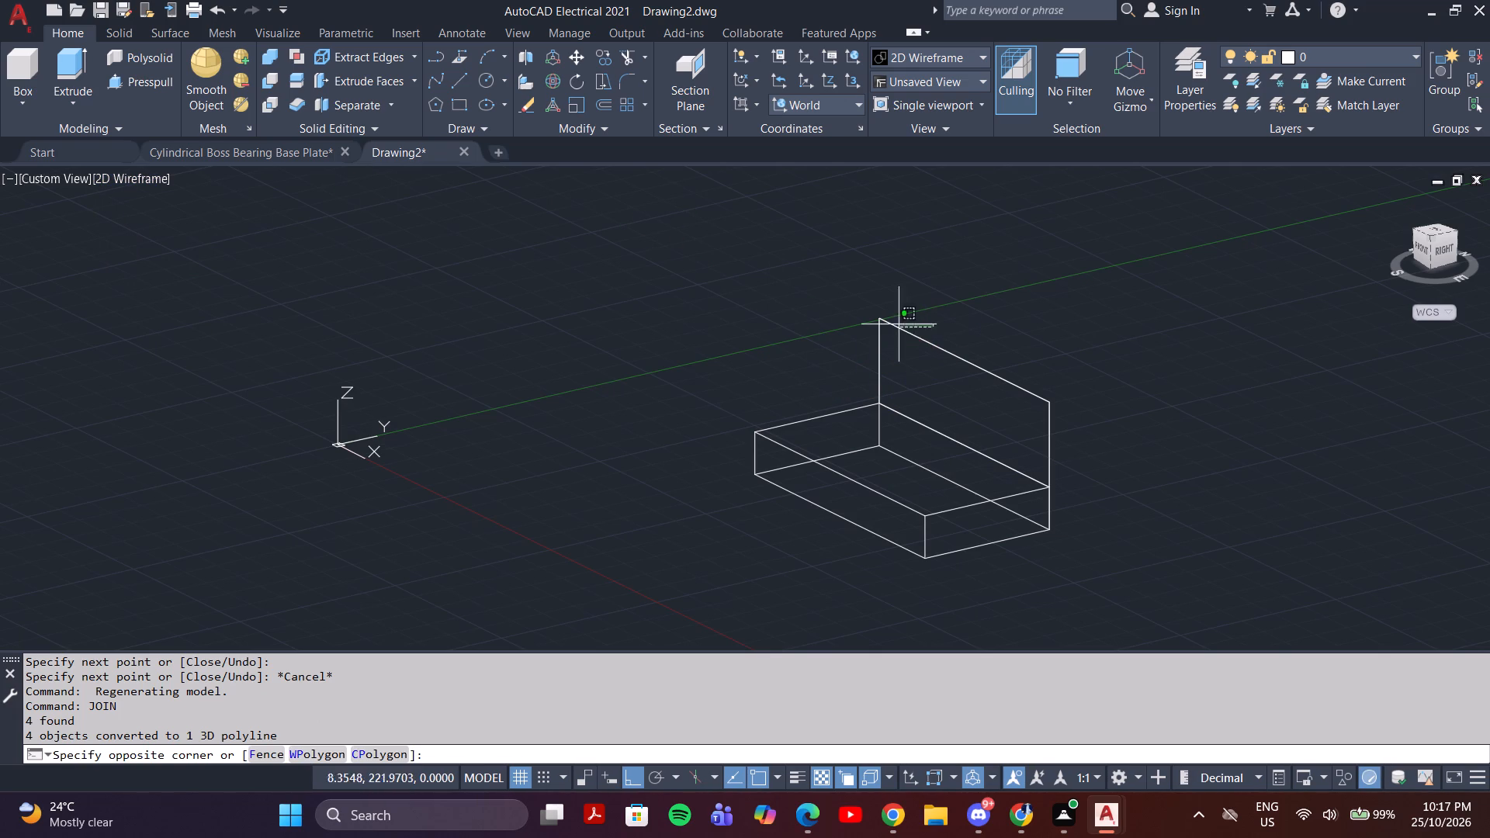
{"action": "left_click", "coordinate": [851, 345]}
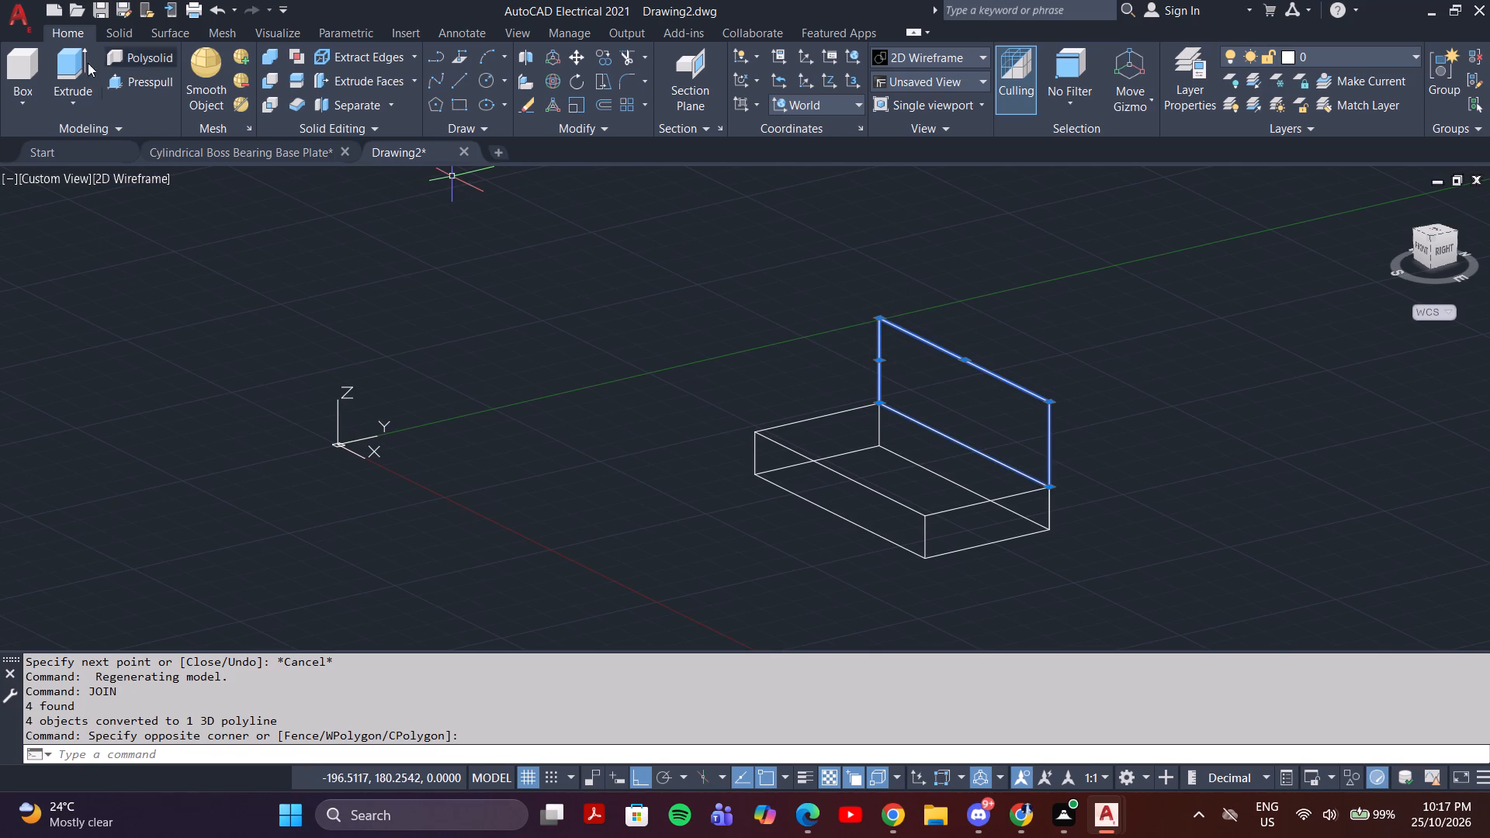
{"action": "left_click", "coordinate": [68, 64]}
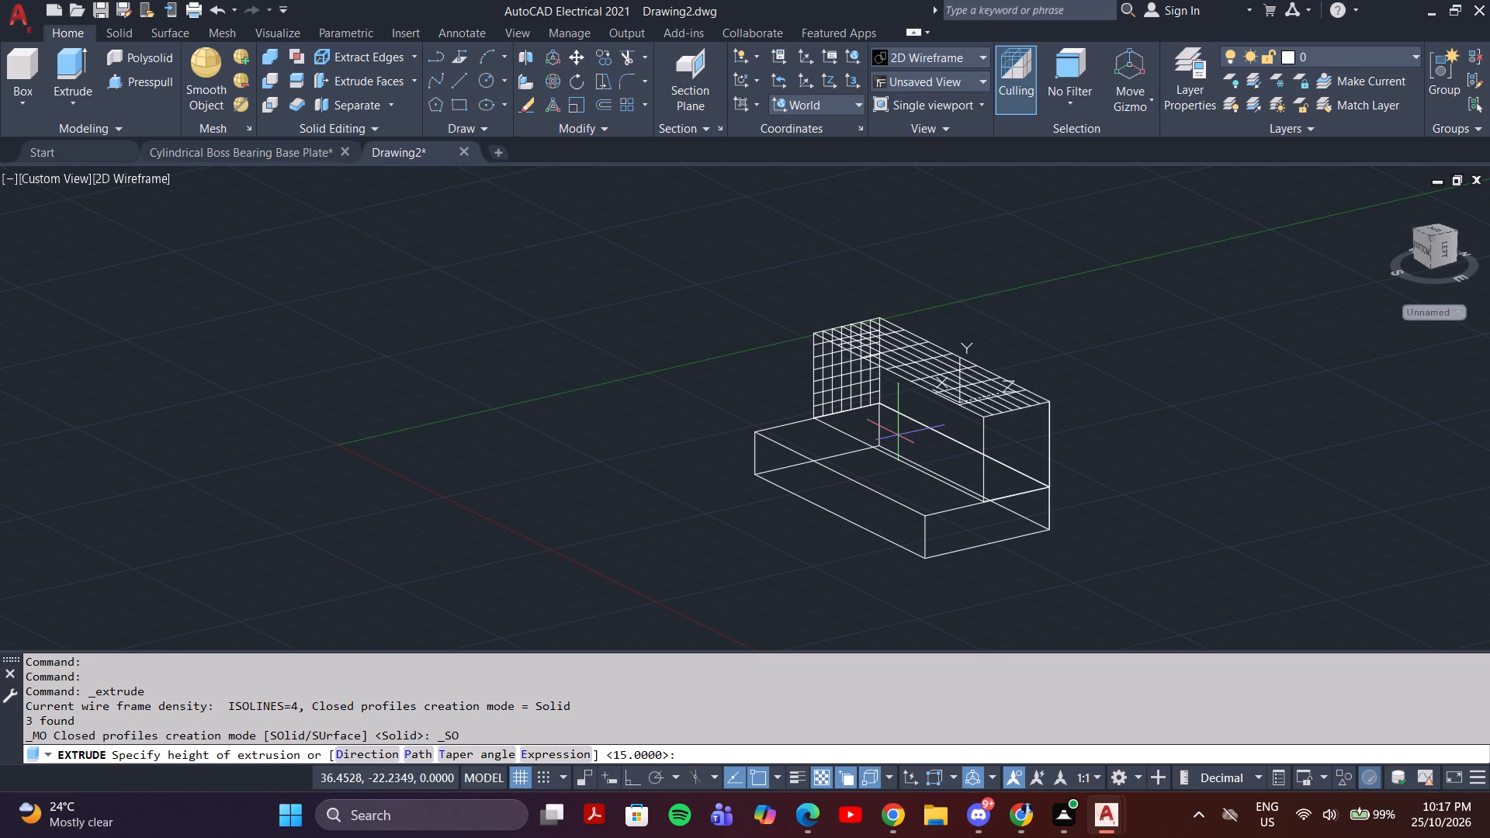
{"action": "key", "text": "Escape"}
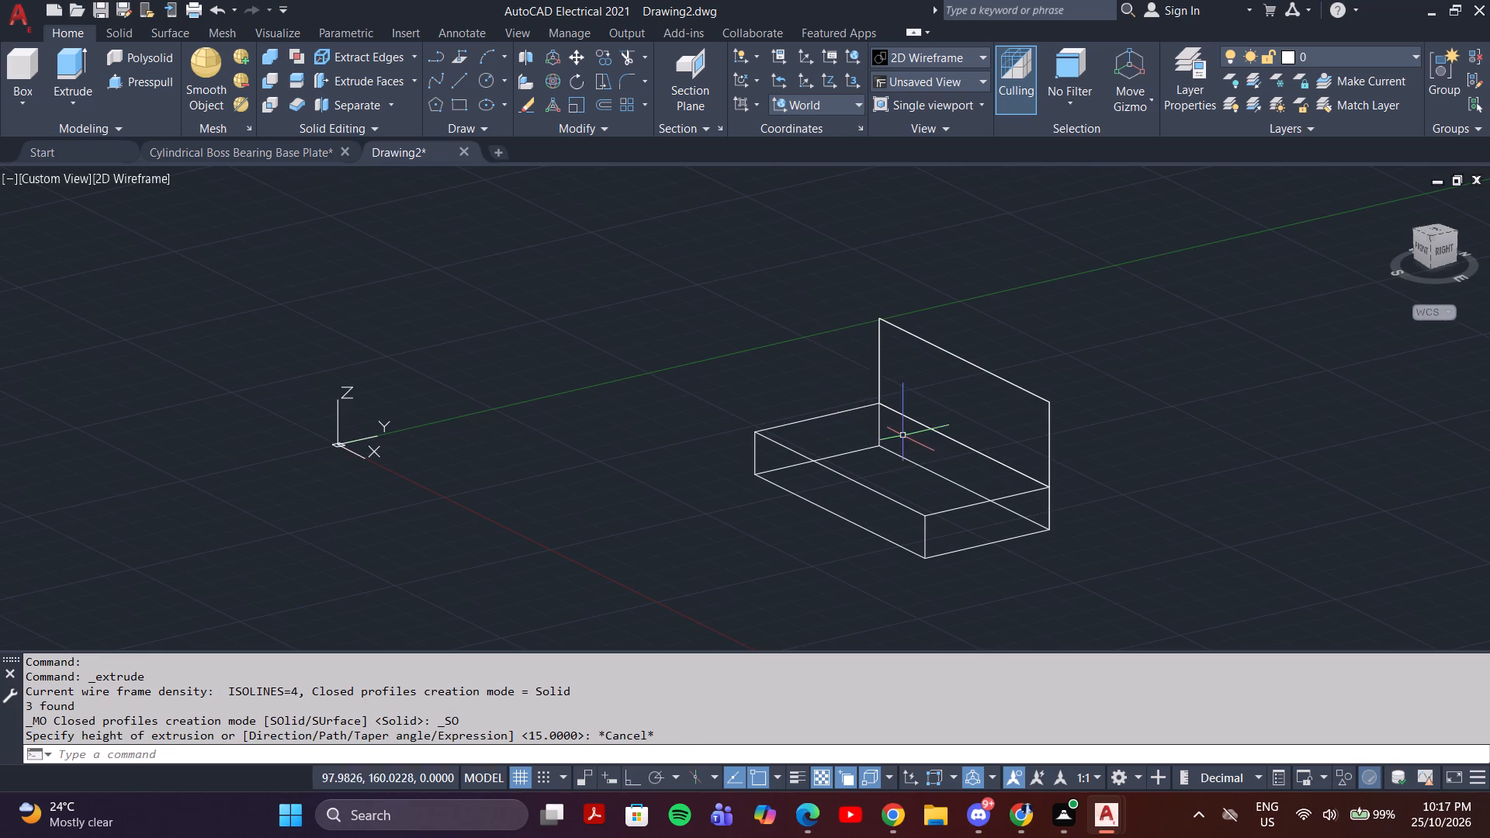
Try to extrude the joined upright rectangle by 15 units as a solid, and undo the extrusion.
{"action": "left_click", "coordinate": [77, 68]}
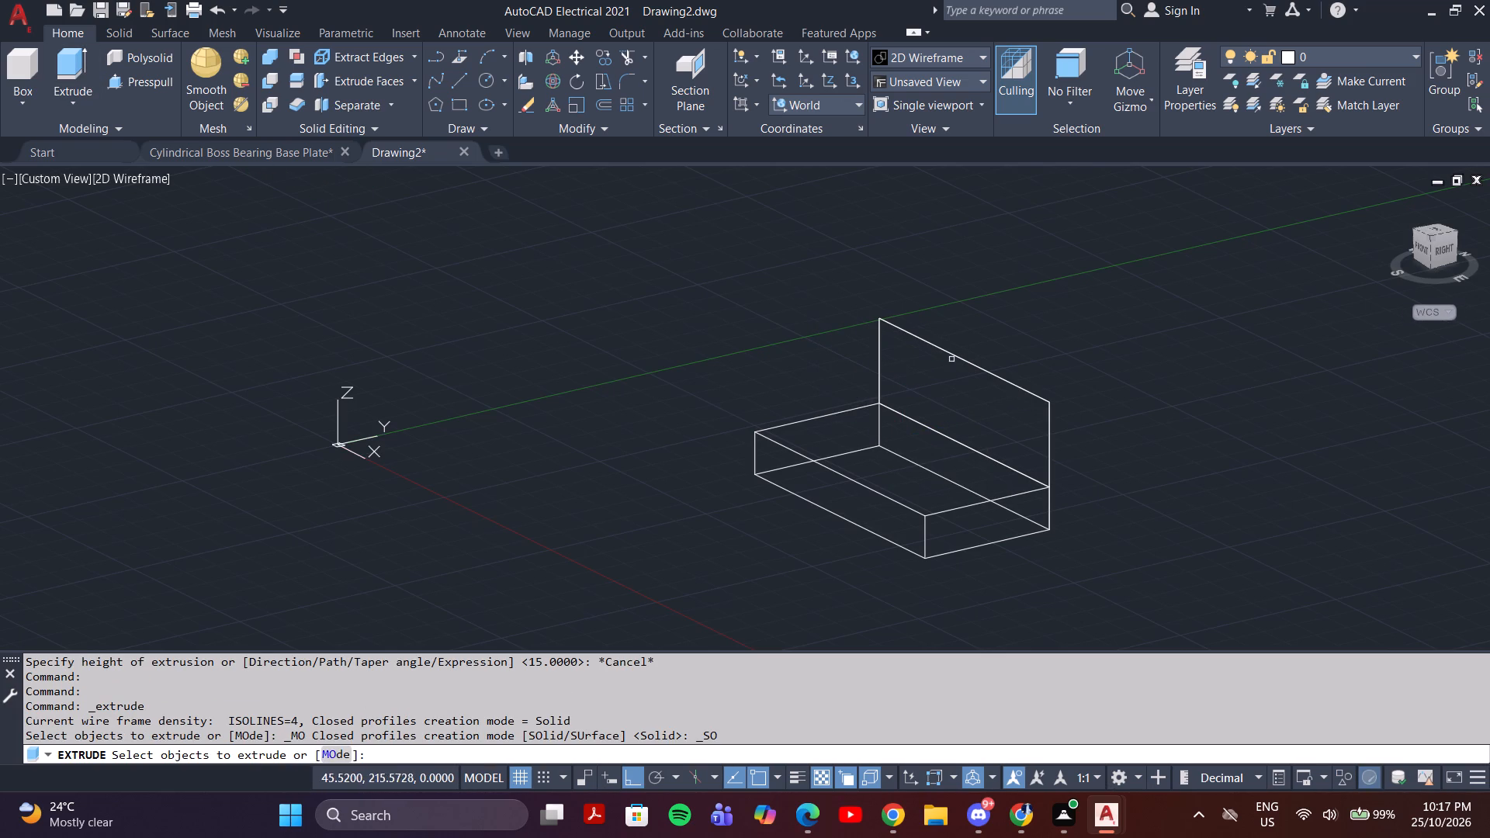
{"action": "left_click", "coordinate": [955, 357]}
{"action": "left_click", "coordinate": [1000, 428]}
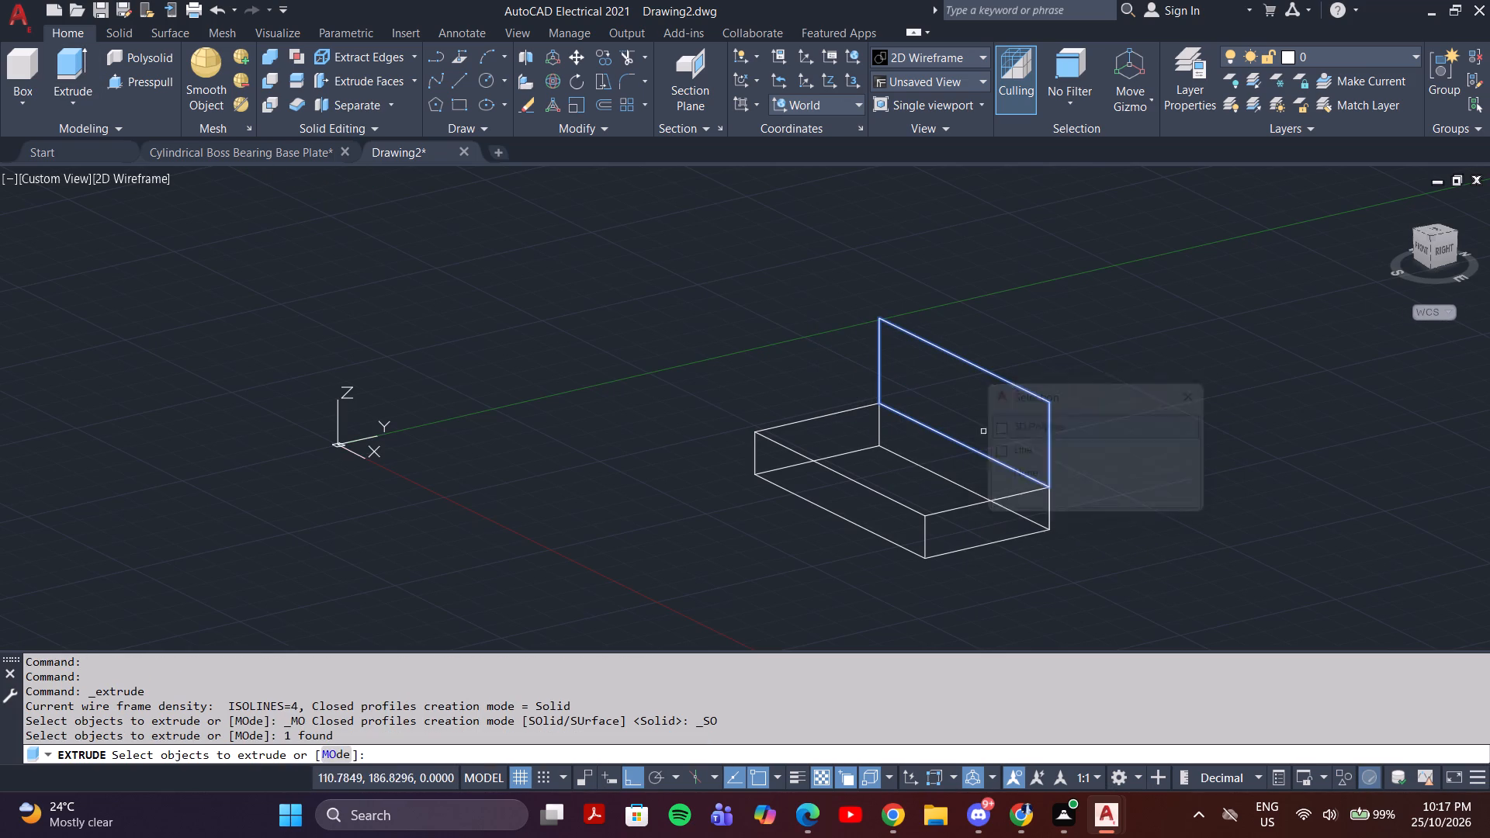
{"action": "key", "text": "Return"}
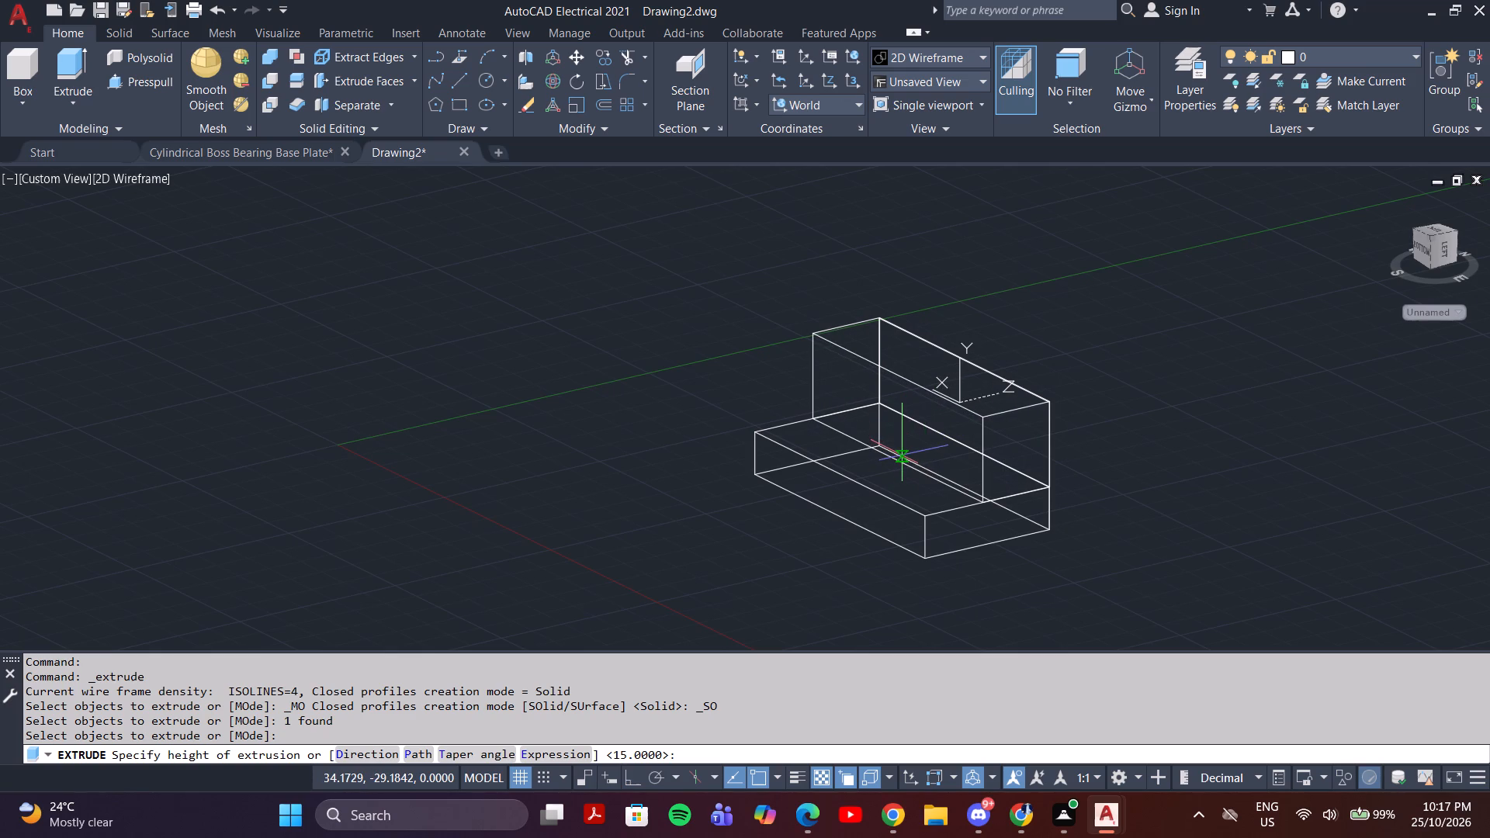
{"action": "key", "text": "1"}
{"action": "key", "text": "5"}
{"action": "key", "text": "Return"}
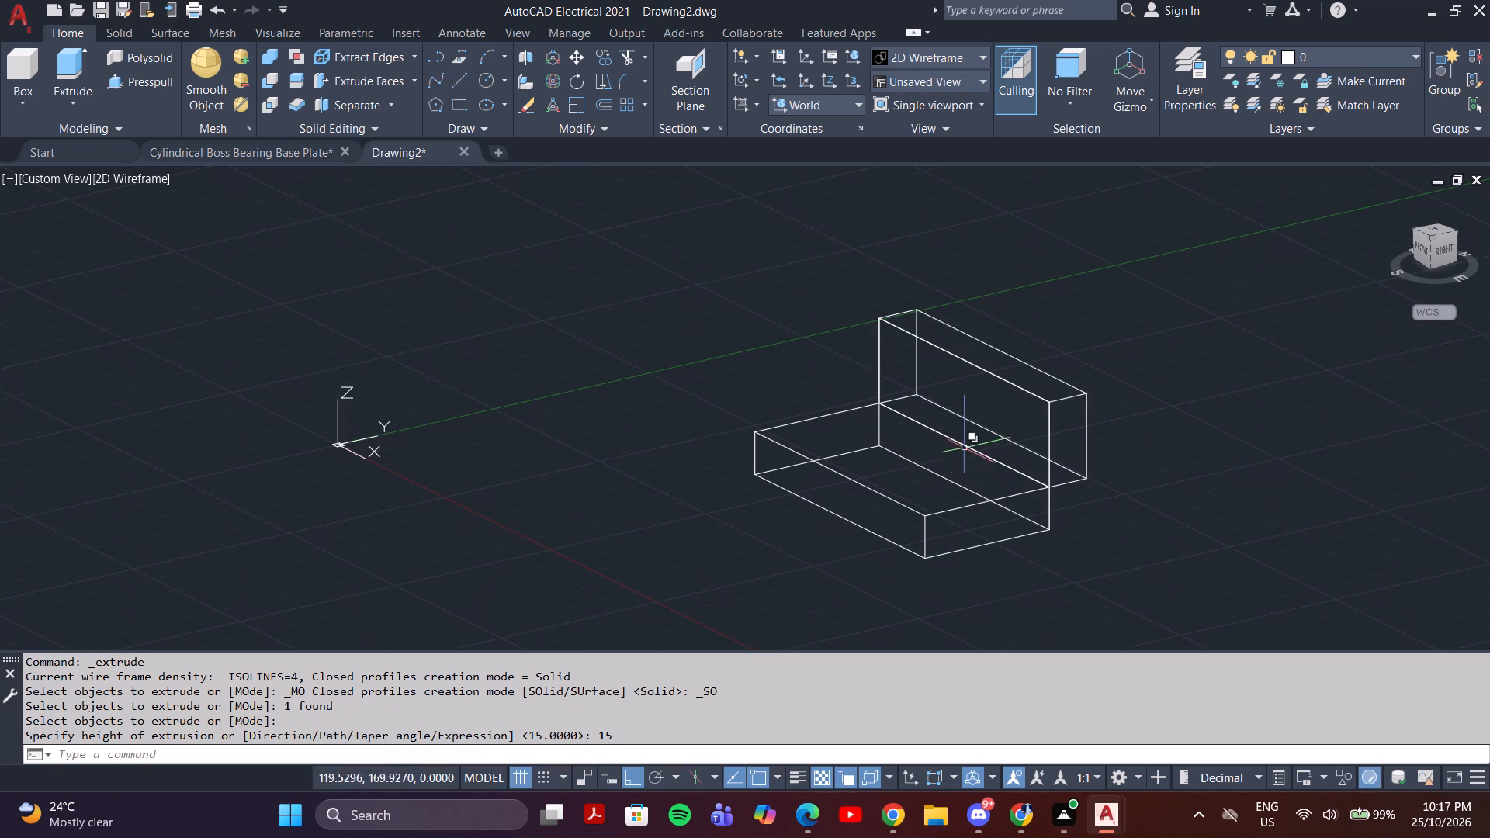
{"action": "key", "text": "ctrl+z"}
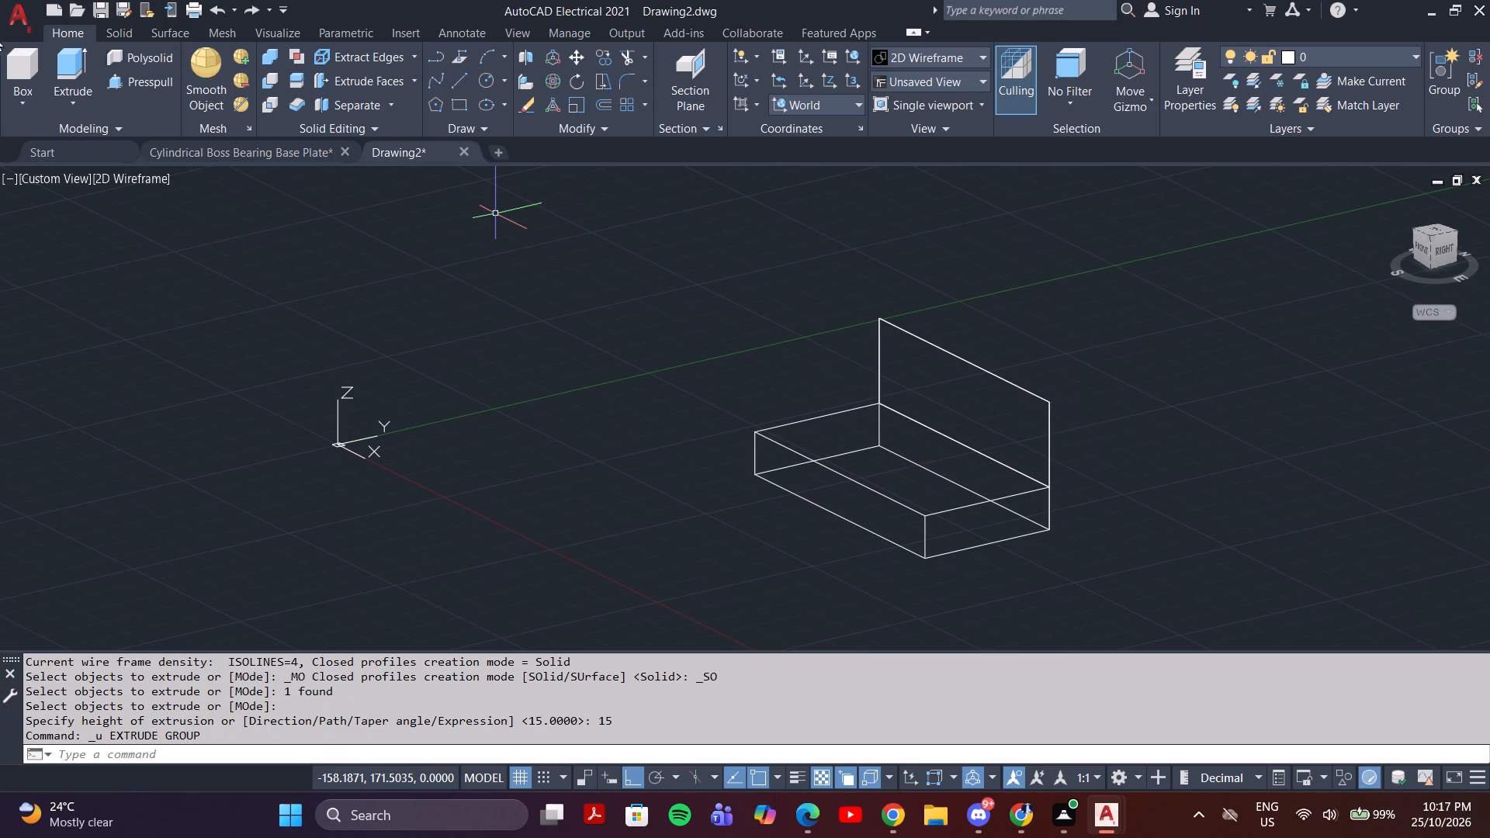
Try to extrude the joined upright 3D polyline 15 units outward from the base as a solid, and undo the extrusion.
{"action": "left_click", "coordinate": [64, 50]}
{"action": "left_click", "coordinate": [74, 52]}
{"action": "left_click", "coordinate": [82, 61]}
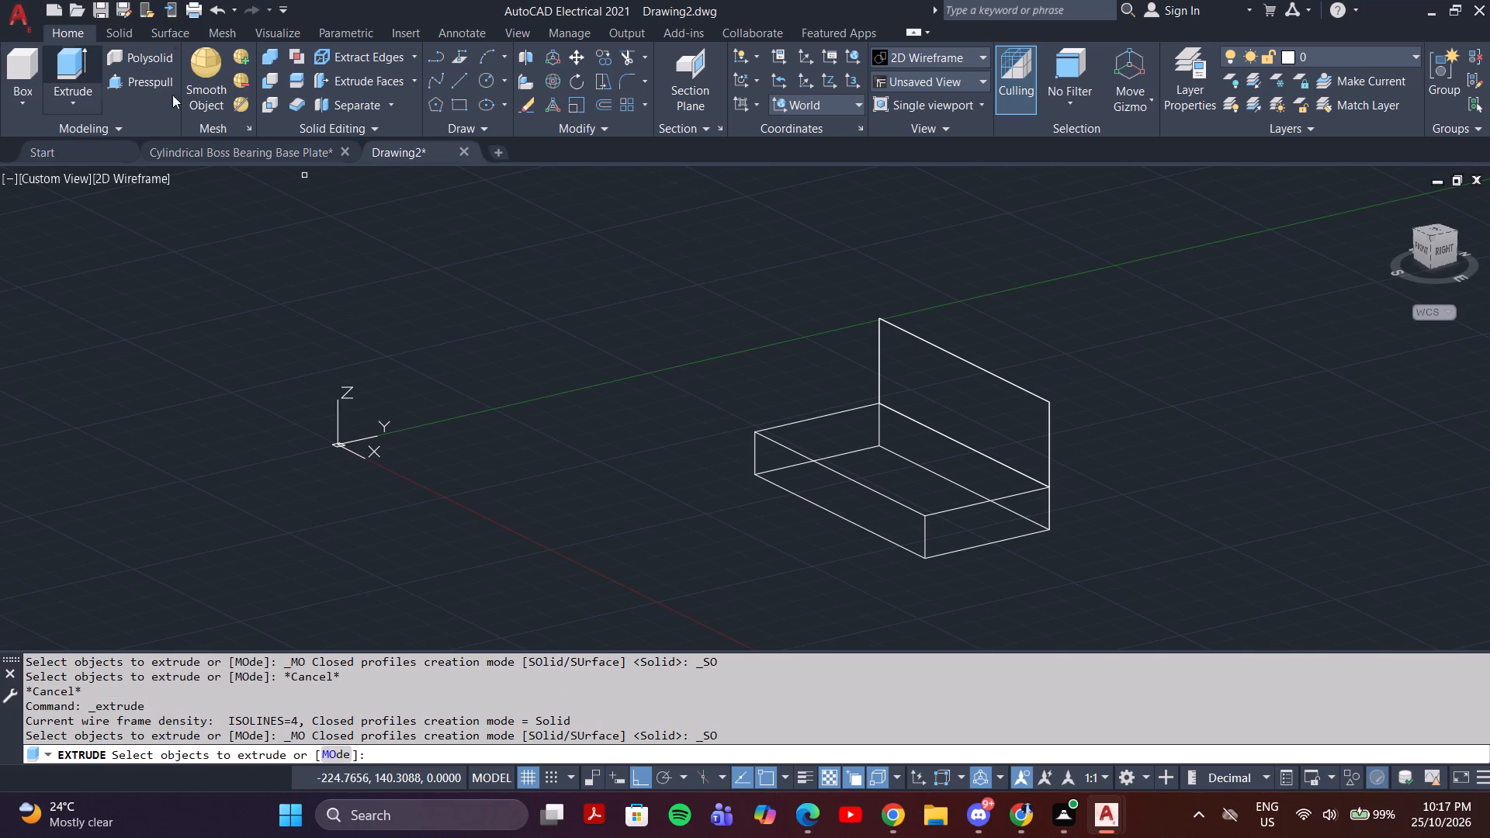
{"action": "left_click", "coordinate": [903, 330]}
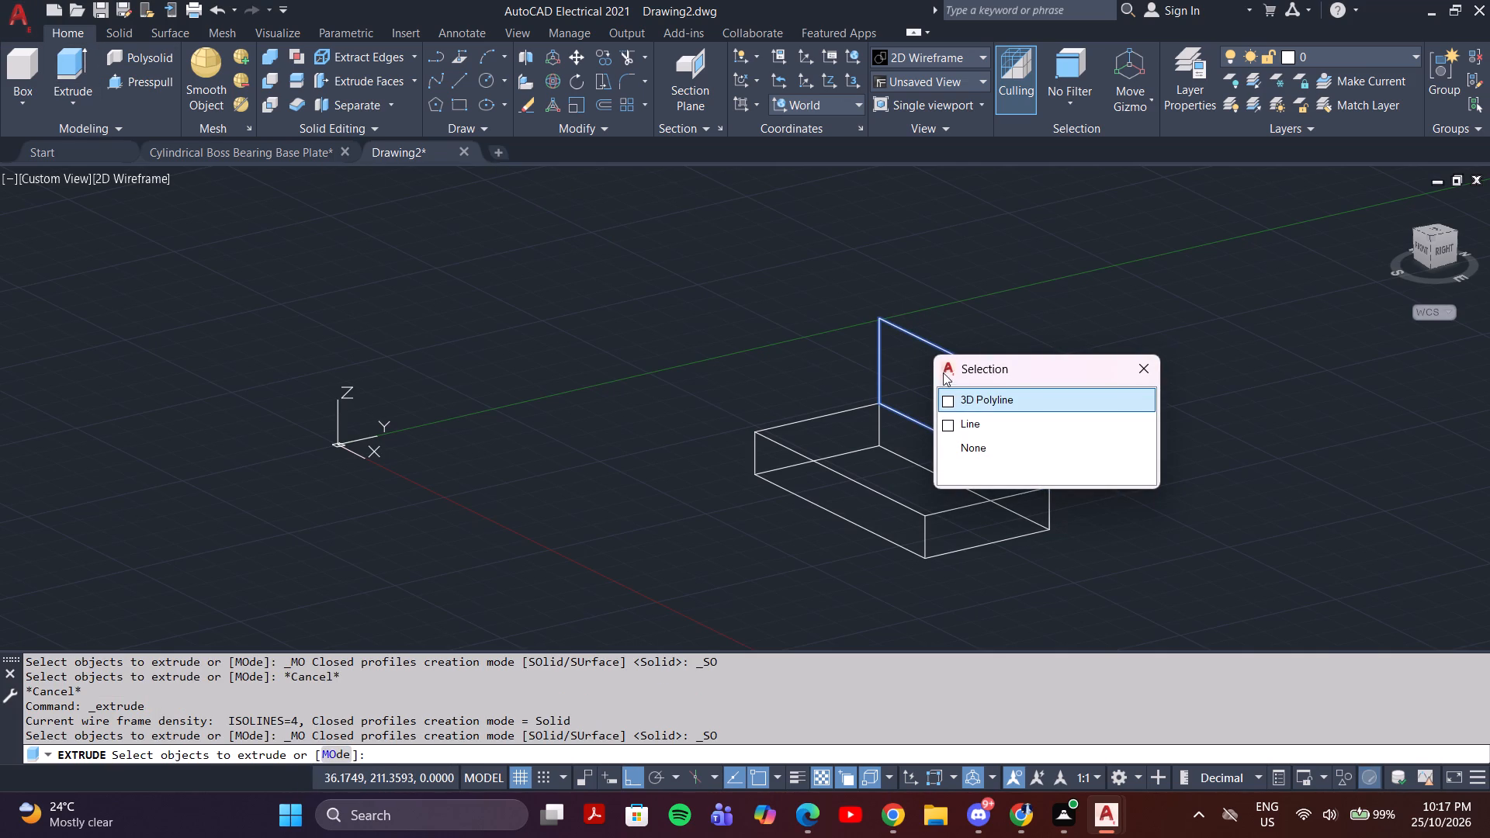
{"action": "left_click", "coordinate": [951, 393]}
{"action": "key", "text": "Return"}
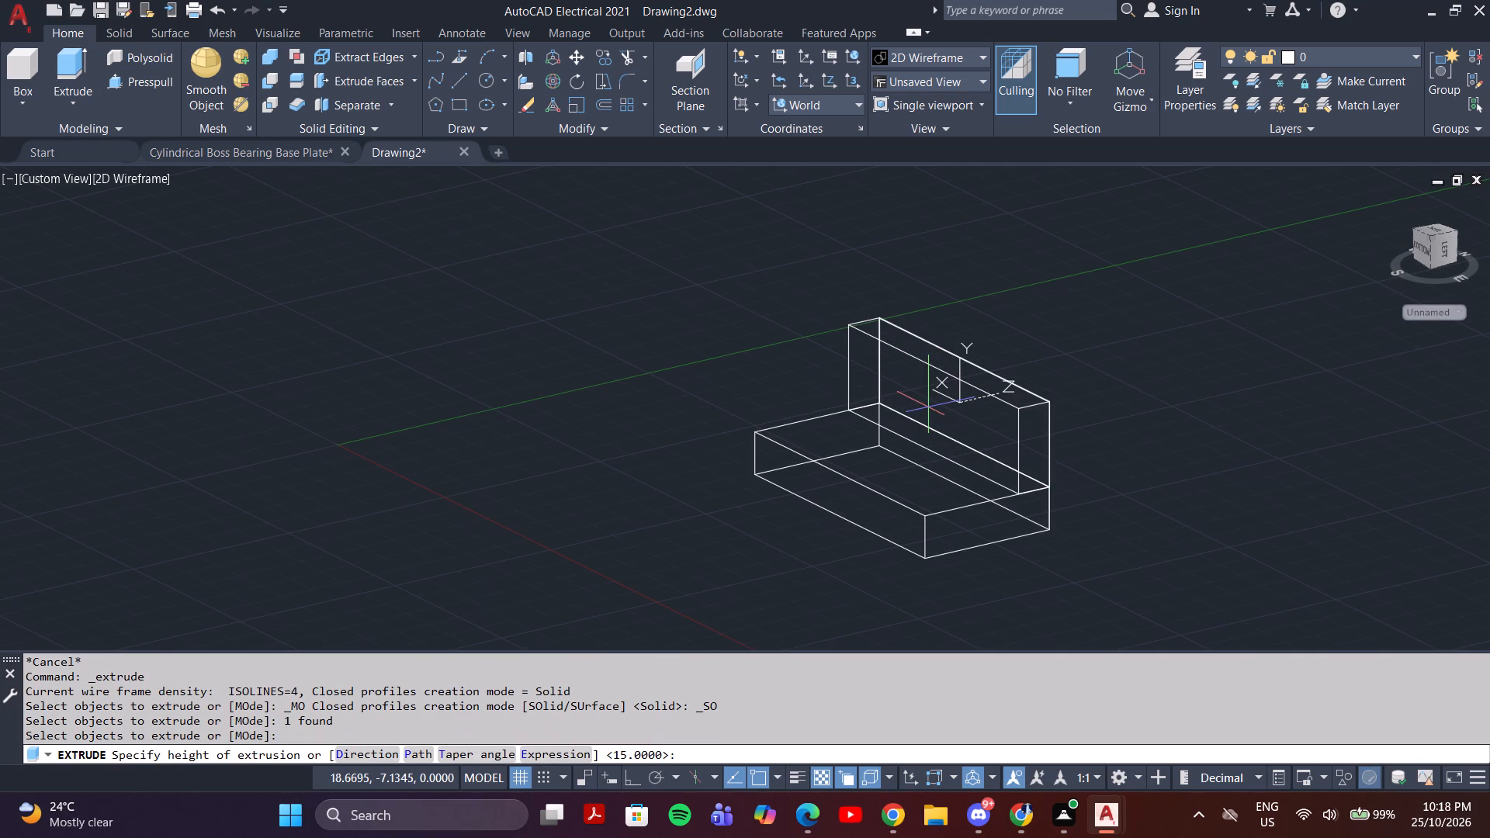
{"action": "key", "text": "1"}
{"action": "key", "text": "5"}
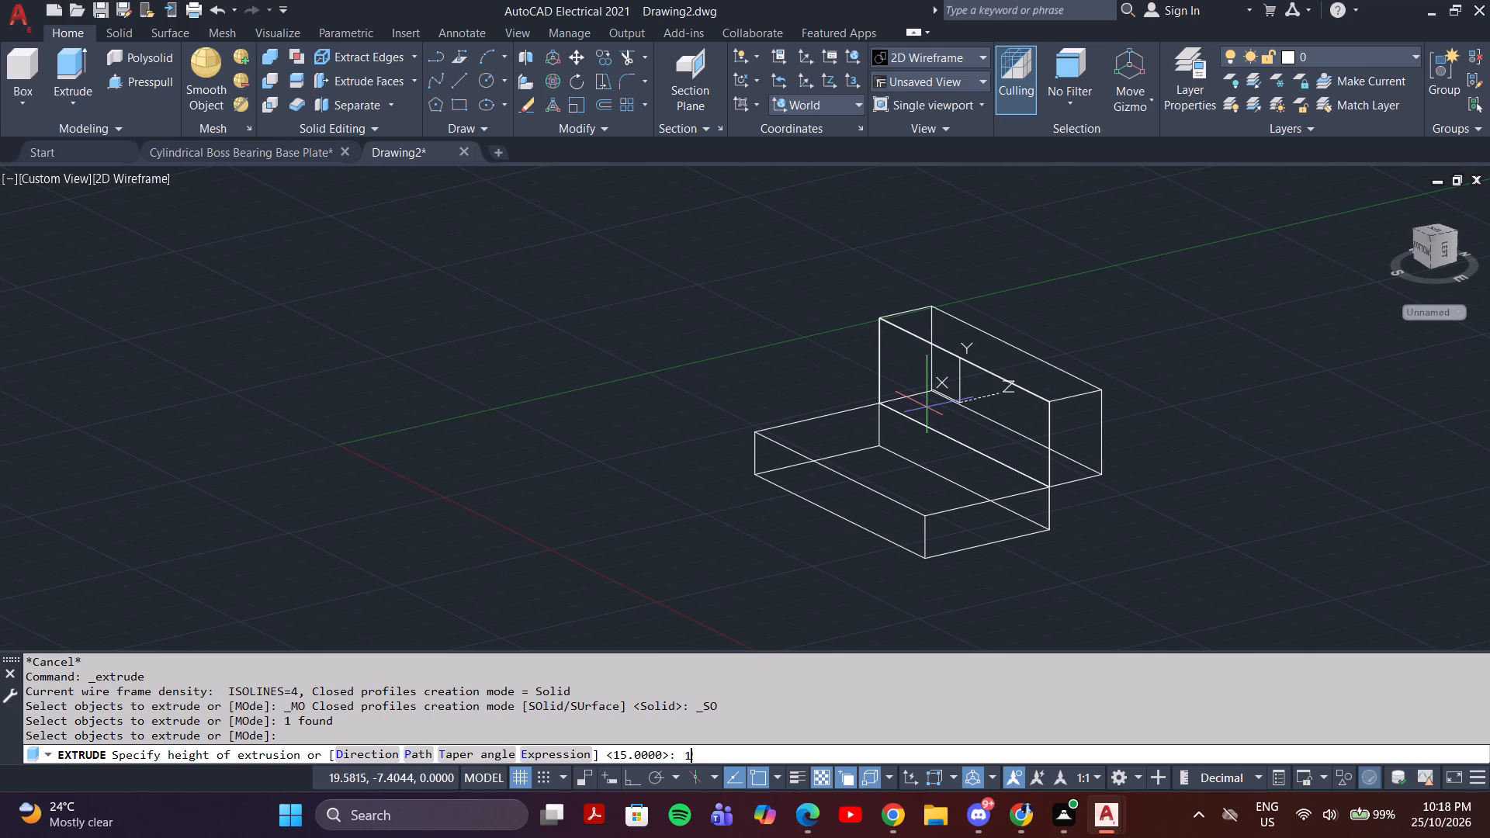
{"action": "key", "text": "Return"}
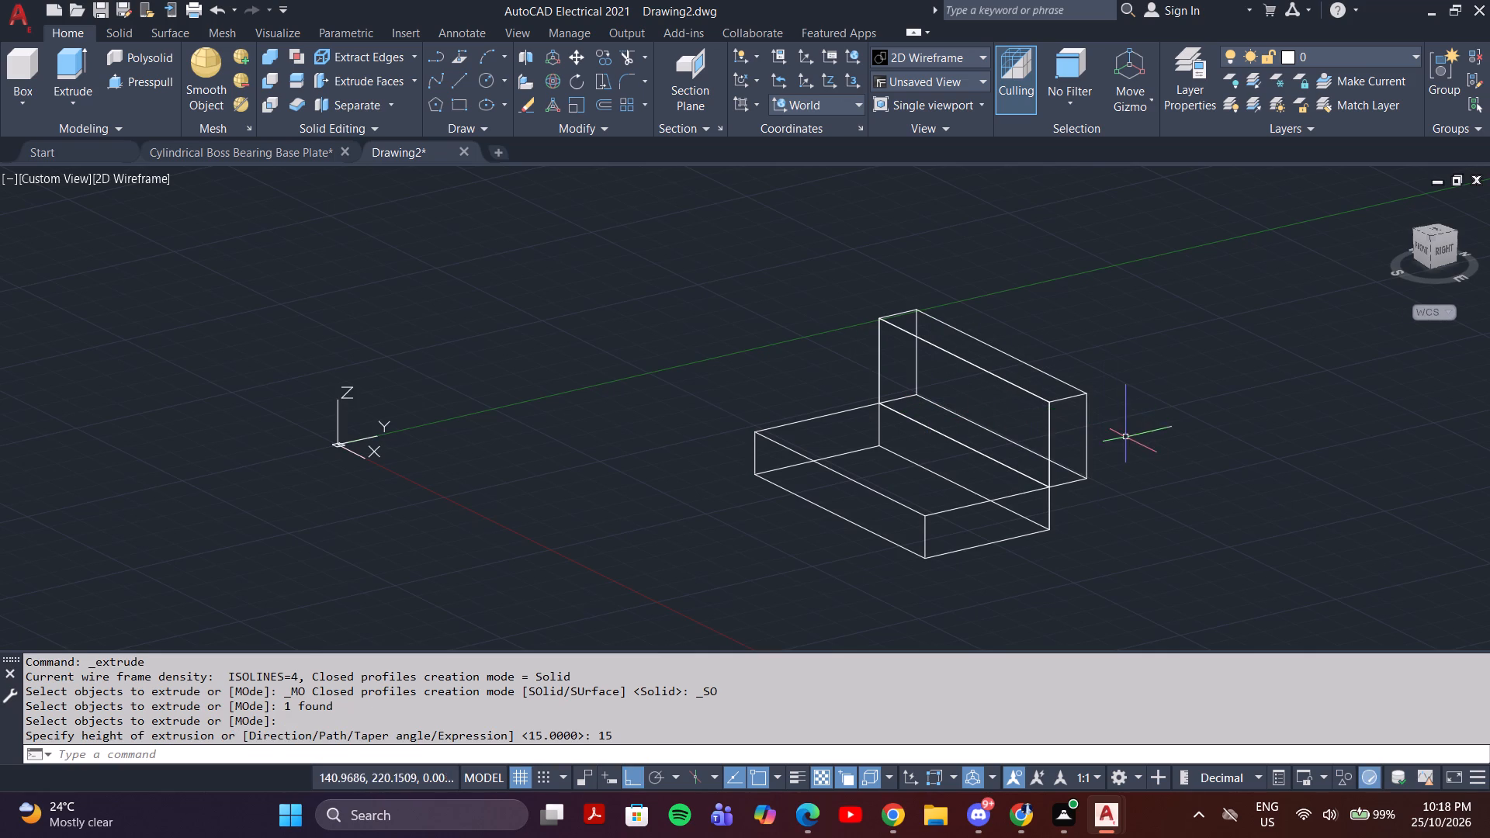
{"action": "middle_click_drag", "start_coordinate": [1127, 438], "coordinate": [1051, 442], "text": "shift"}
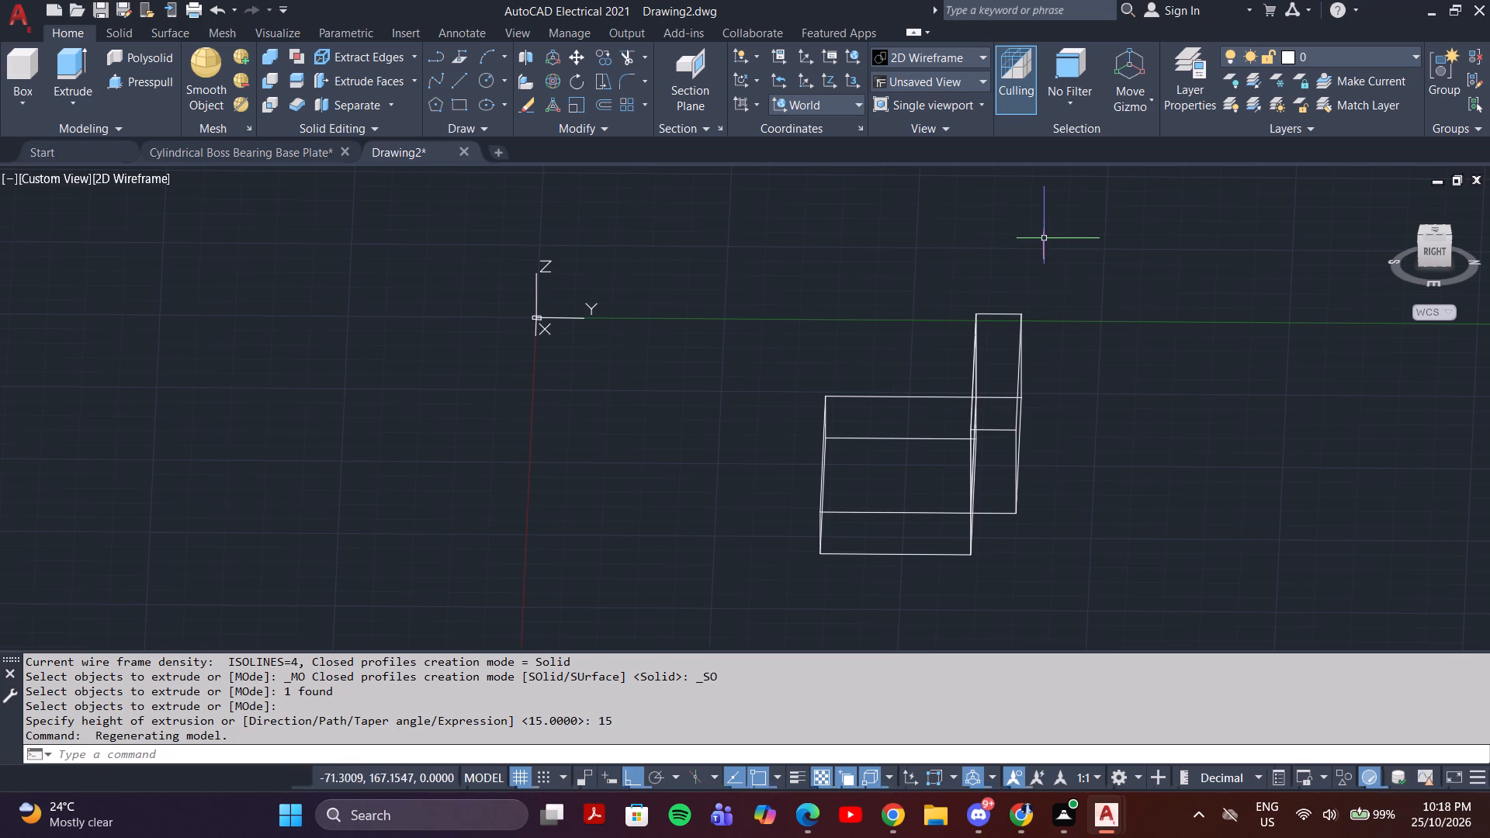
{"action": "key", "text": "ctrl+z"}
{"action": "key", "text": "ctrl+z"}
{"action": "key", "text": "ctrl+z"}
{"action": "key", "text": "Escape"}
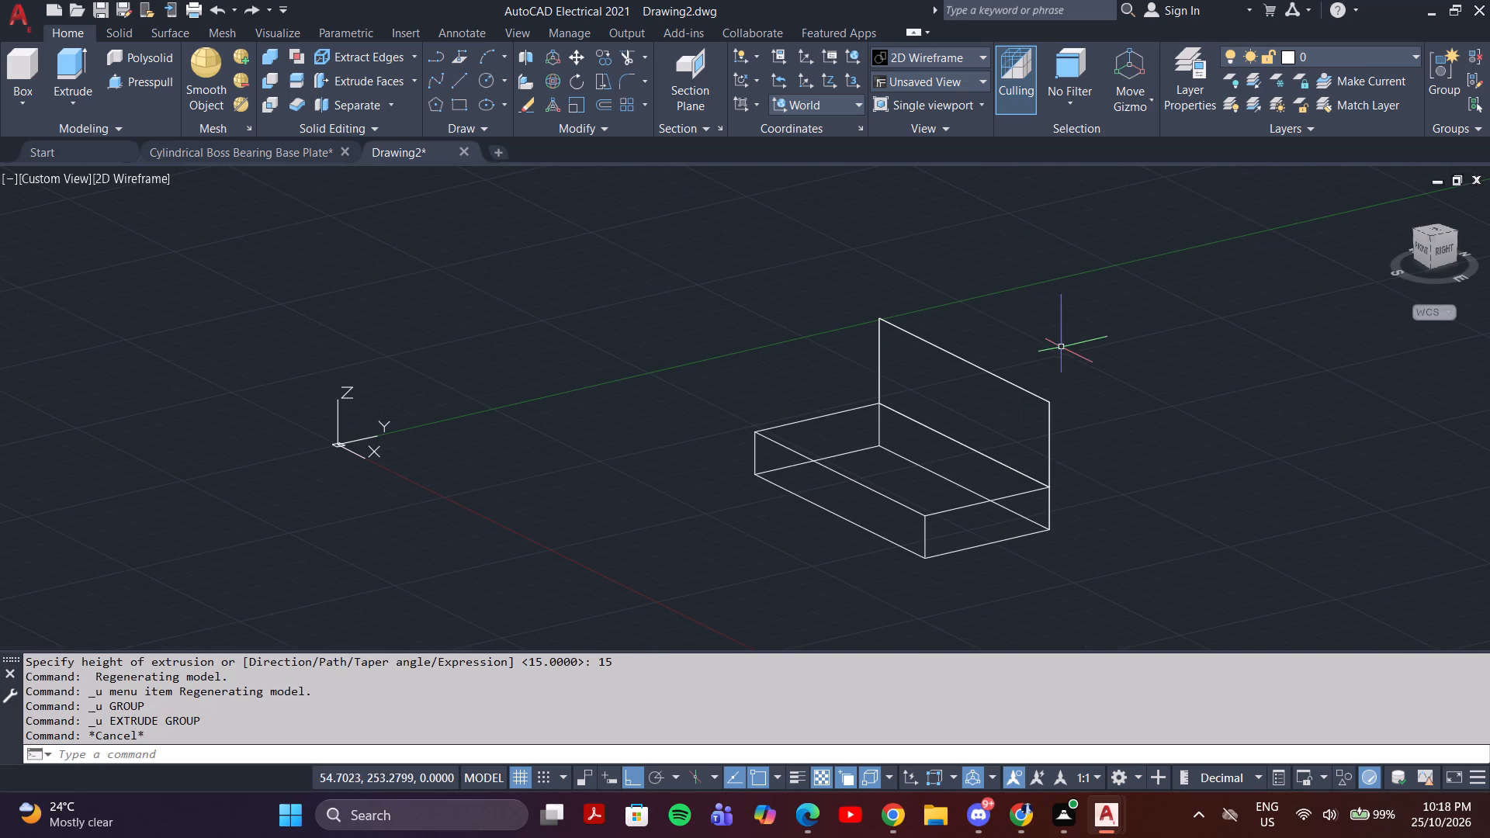
Extrude the upright rectangle's 3D polyline by 15 units as a solid, pointing away from the base.
{"action": "left_click", "coordinate": [77, 58]}
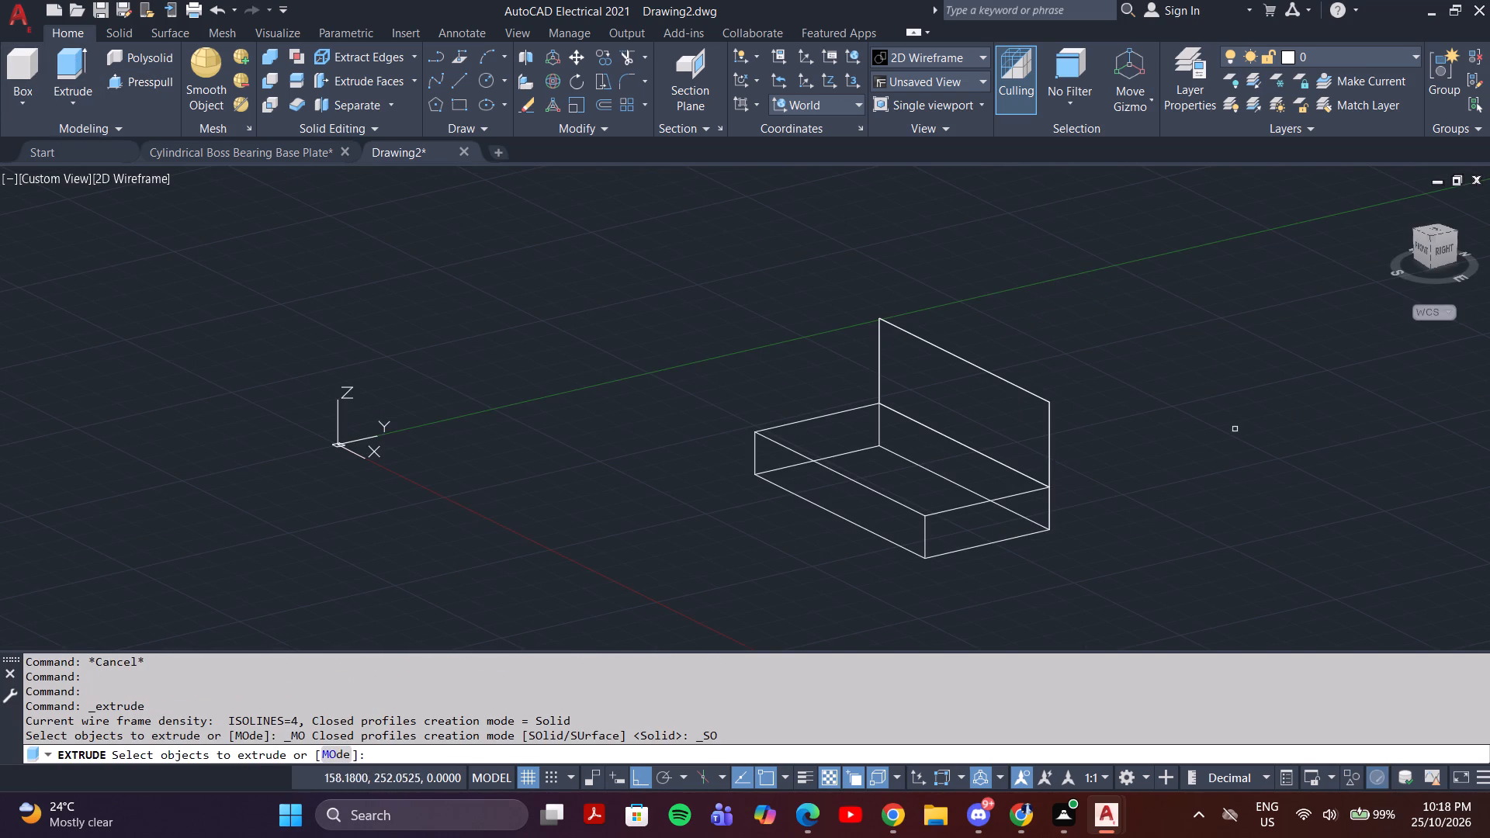
{"action": "left_click", "coordinate": [1034, 398]}
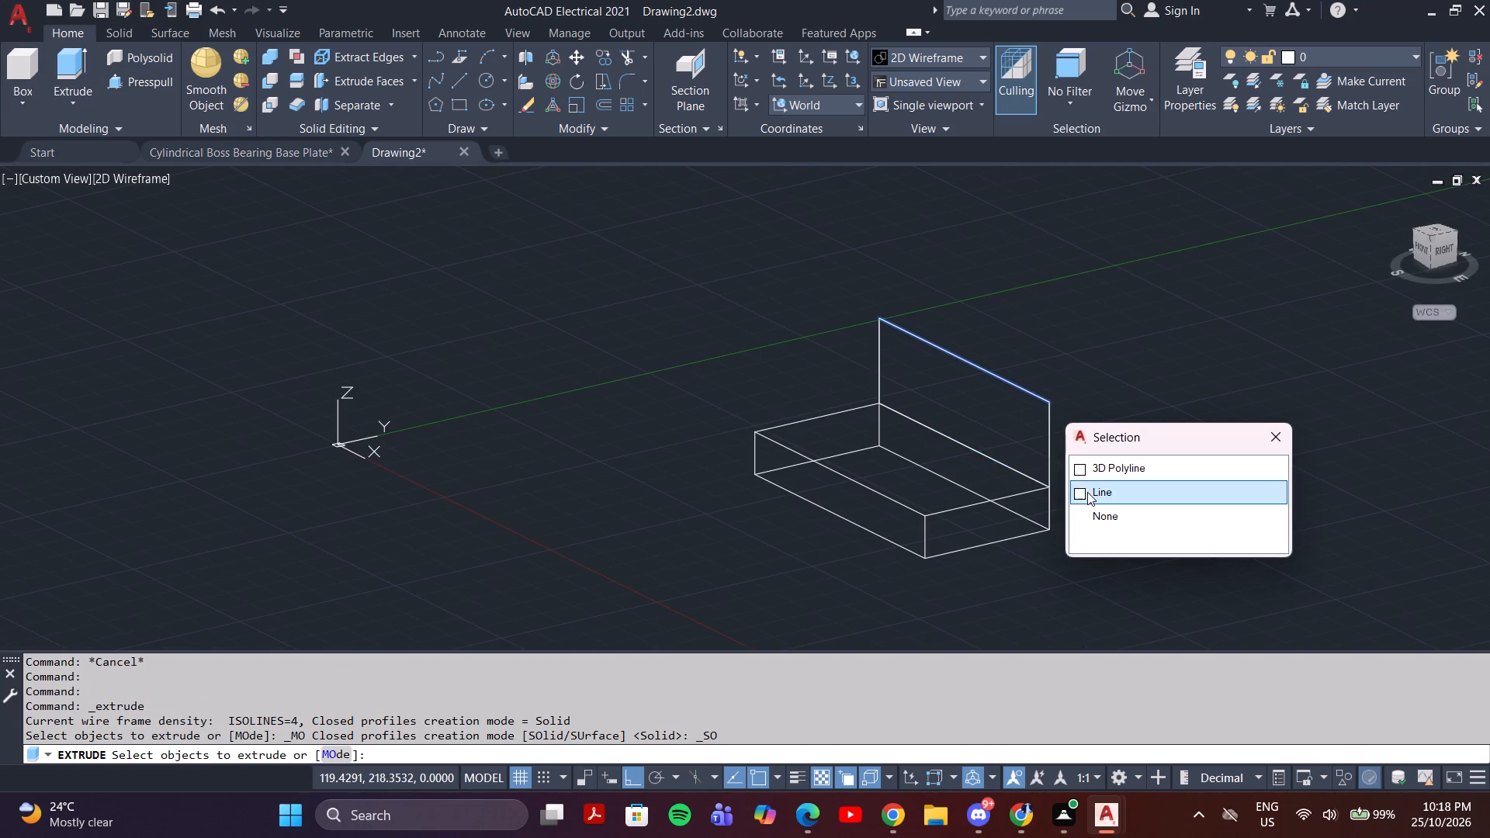
{"action": "left_click", "coordinate": [1074, 468]}
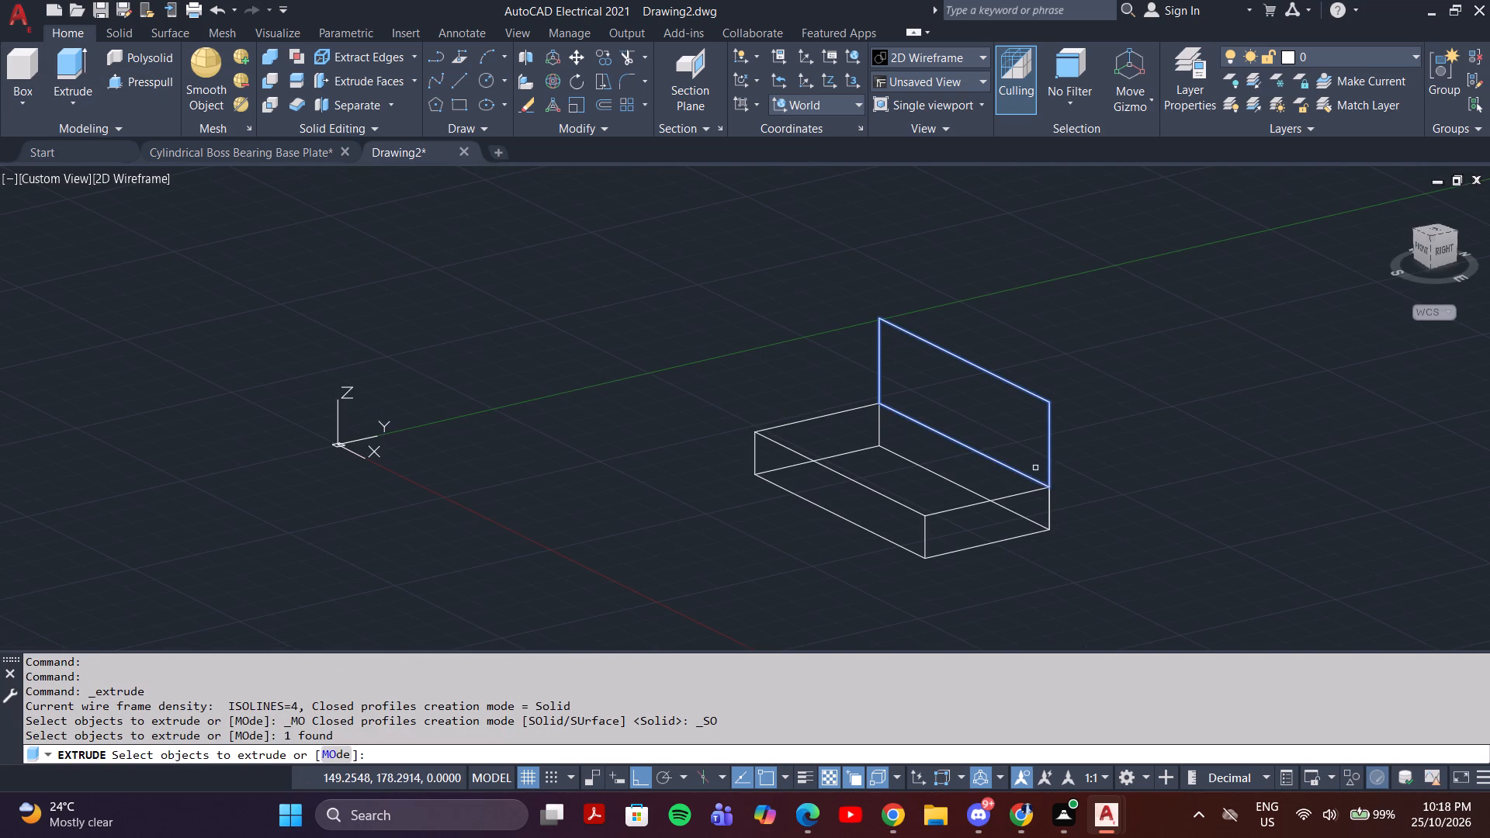
{"action": "key", "text": "Return"}
{"action": "middle_click_drag", "start_coordinate": [958, 488], "coordinate": [952, 493]}
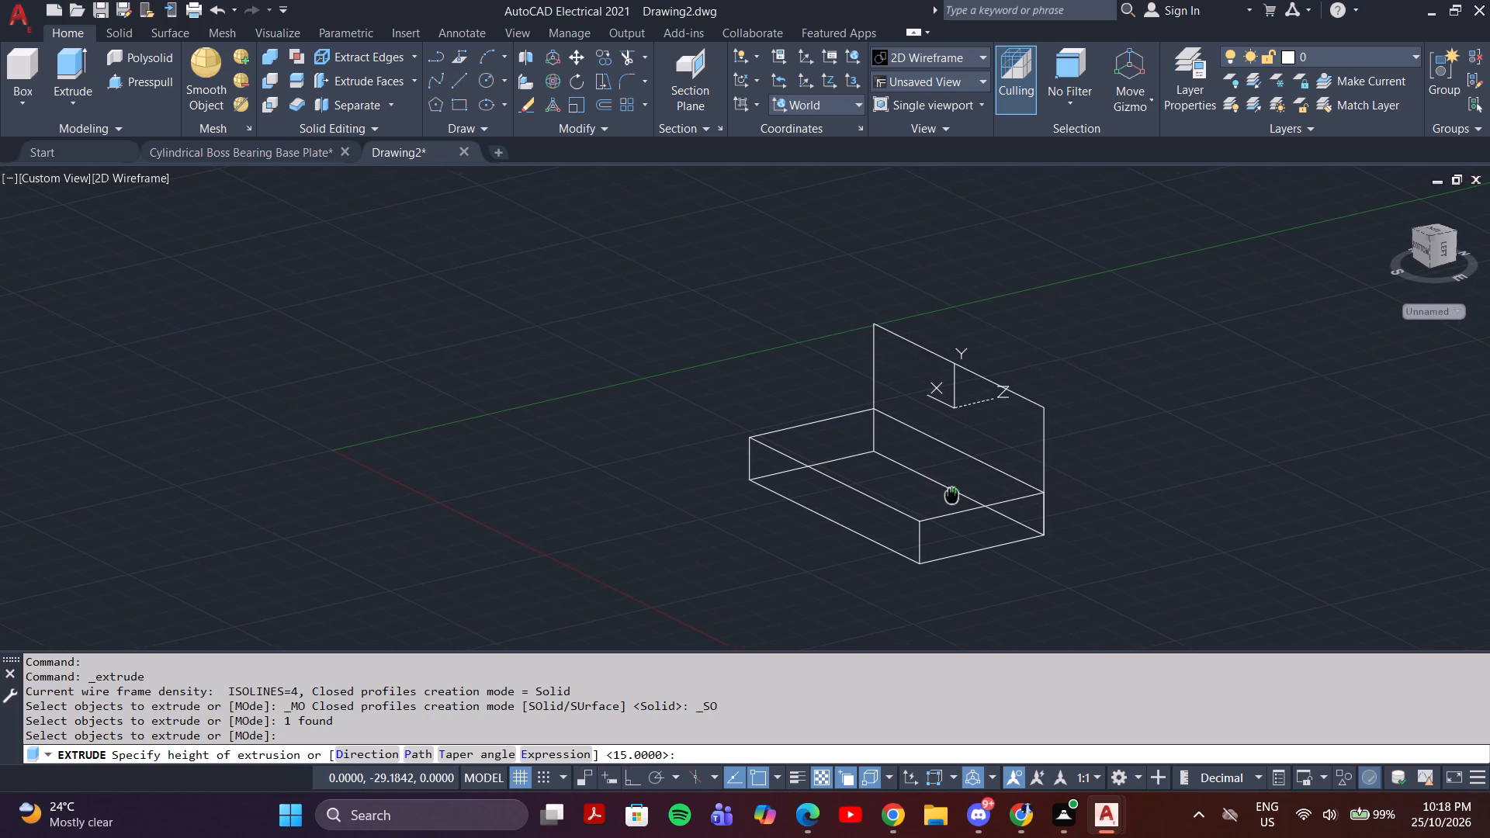
{"action": "middle_click_drag", "start_coordinate": [952, 493], "coordinate": [837, 484]}
{"action": "middle_click_drag", "start_coordinate": [845, 476], "coordinate": [757, 476], "text": "shift"}
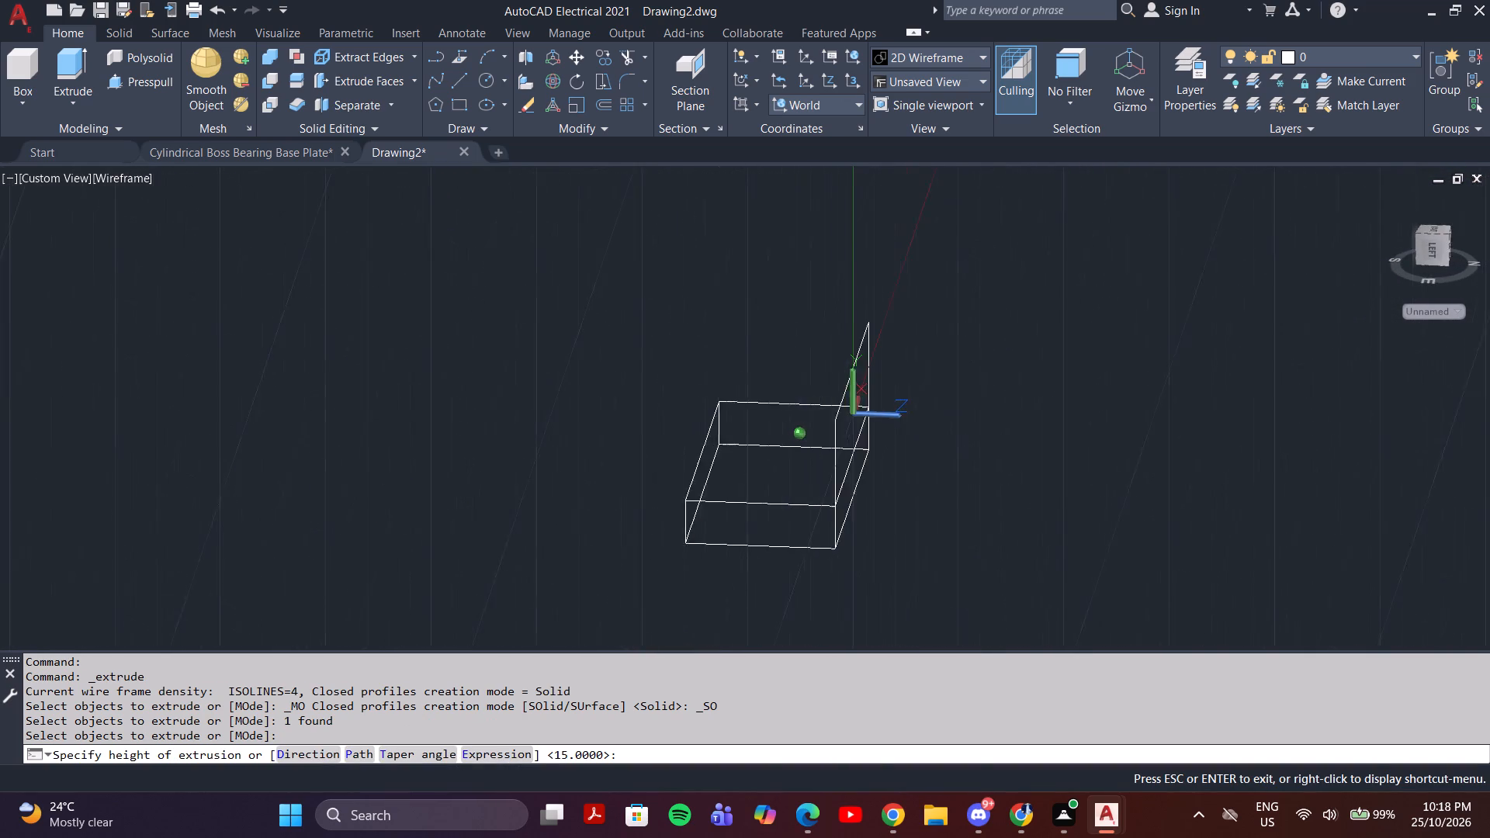
{"action": "middle_click_drag", "start_coordinate": [757, 476], "coordinate": [753, 466], "text": "shift"}
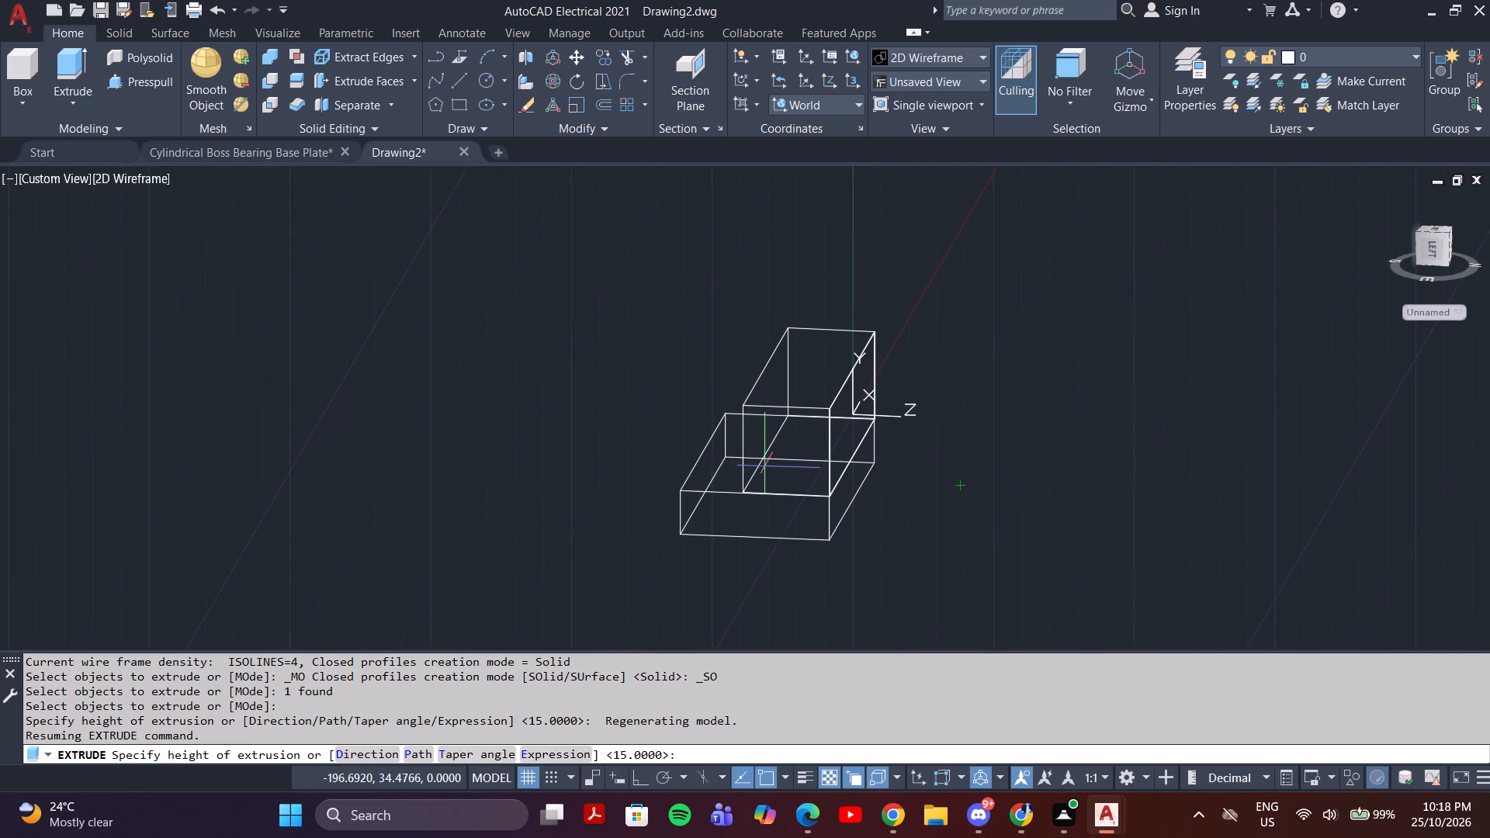
{"action": "type", "text": "15"}
{"action": "key", "text": "Return"}
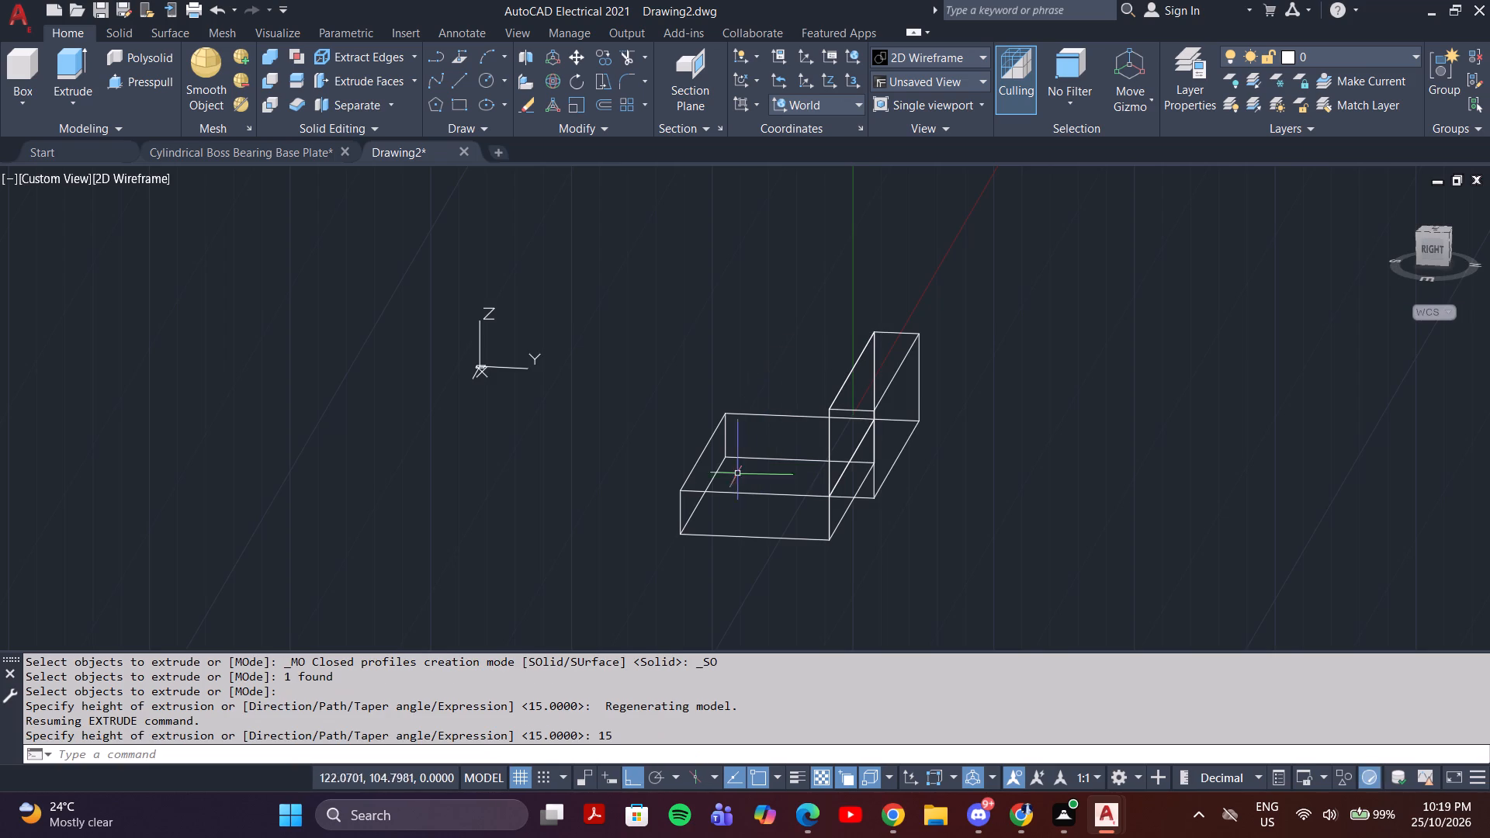
Move the upright plate solid from its outer bottom corner to the base's top corner, so that it sits on the base.
{"action": "left_click", "coordinate": [877, 405]}
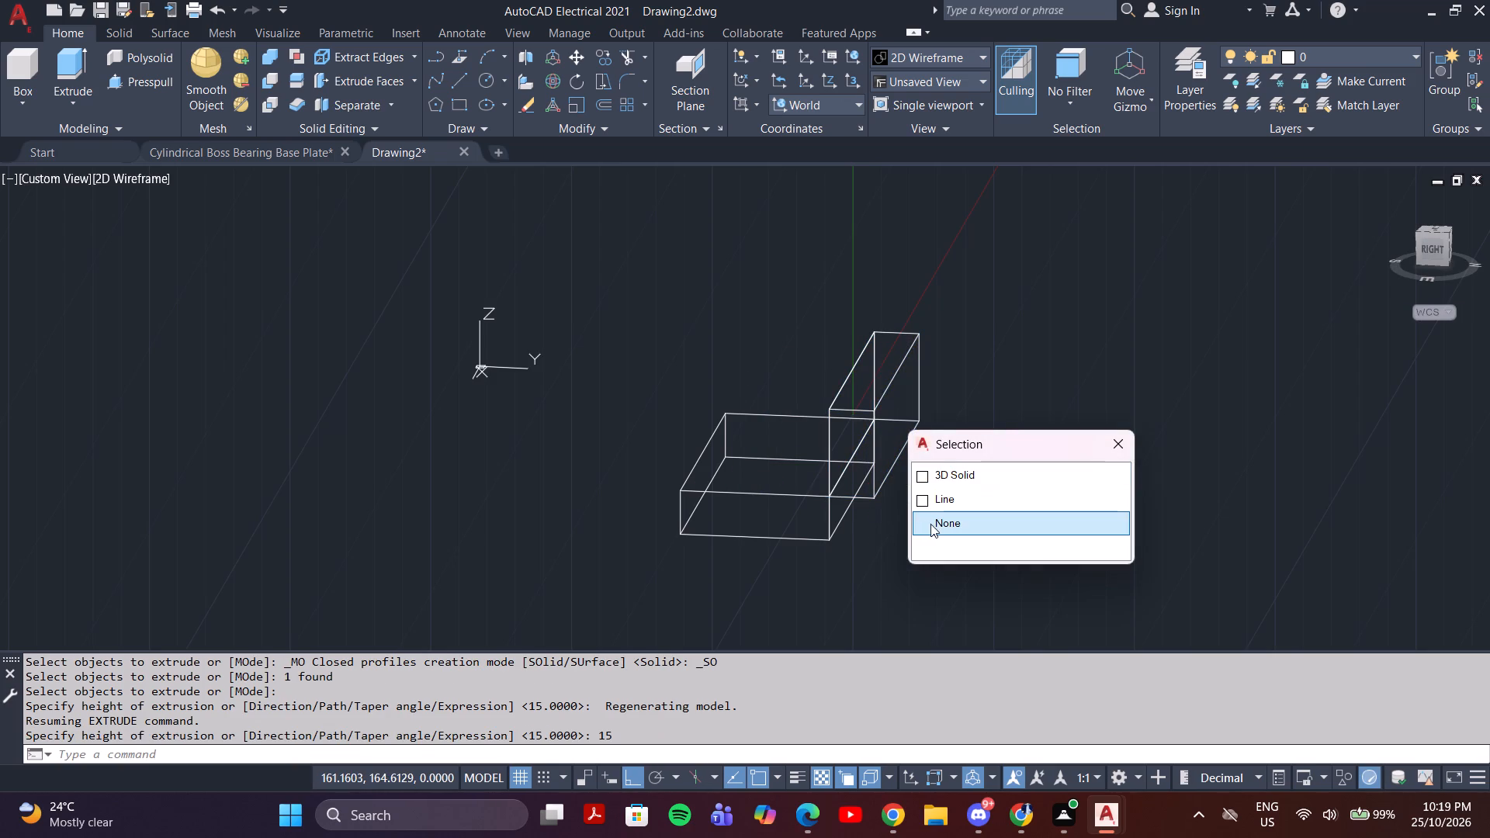
{"action": "left_click", "coordinate": [938, 473]}
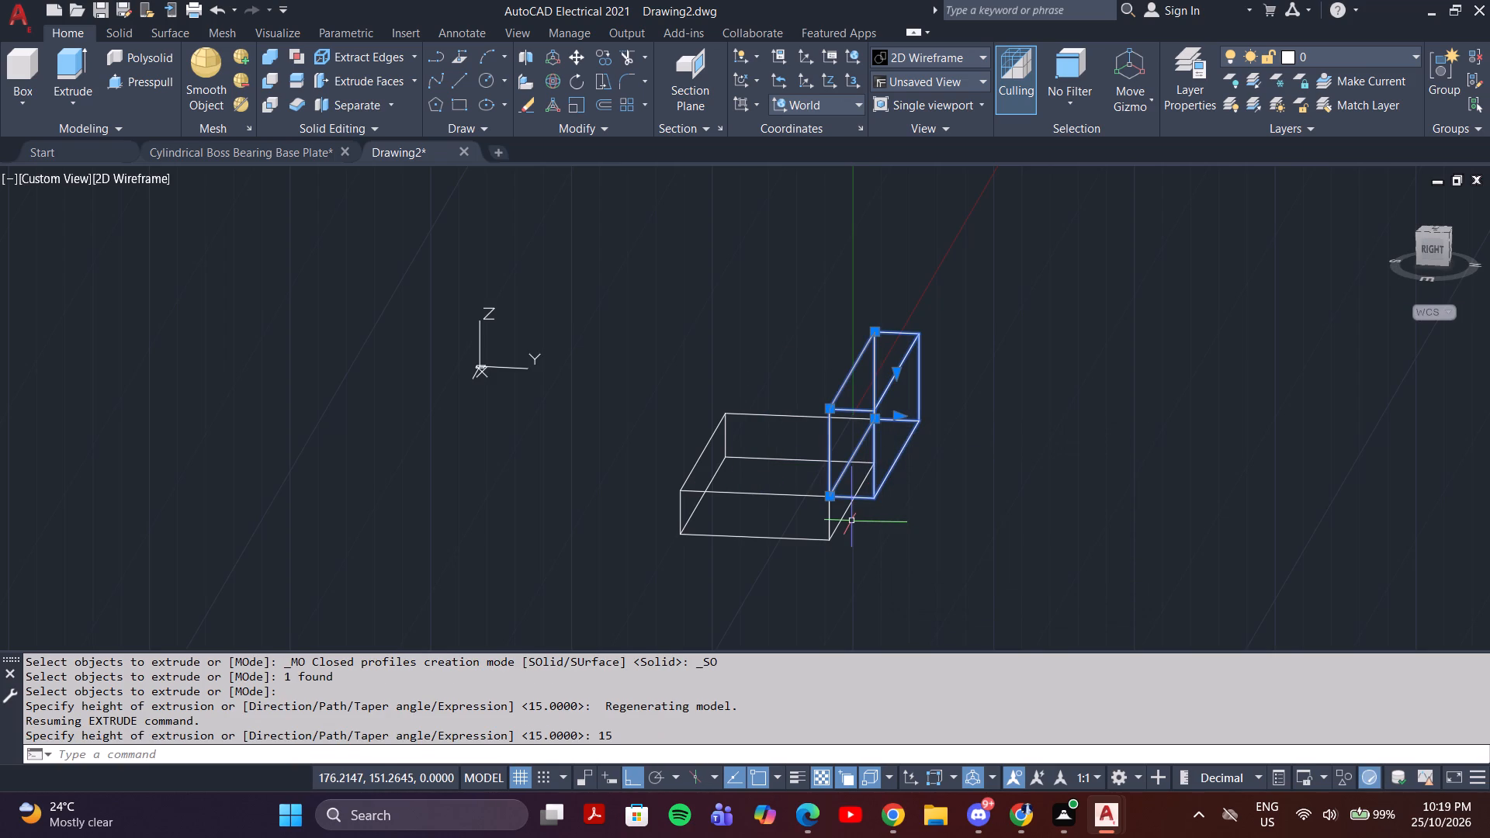
{"action": "key", "text": "m"}
{"action": "key", "text": "Return"}
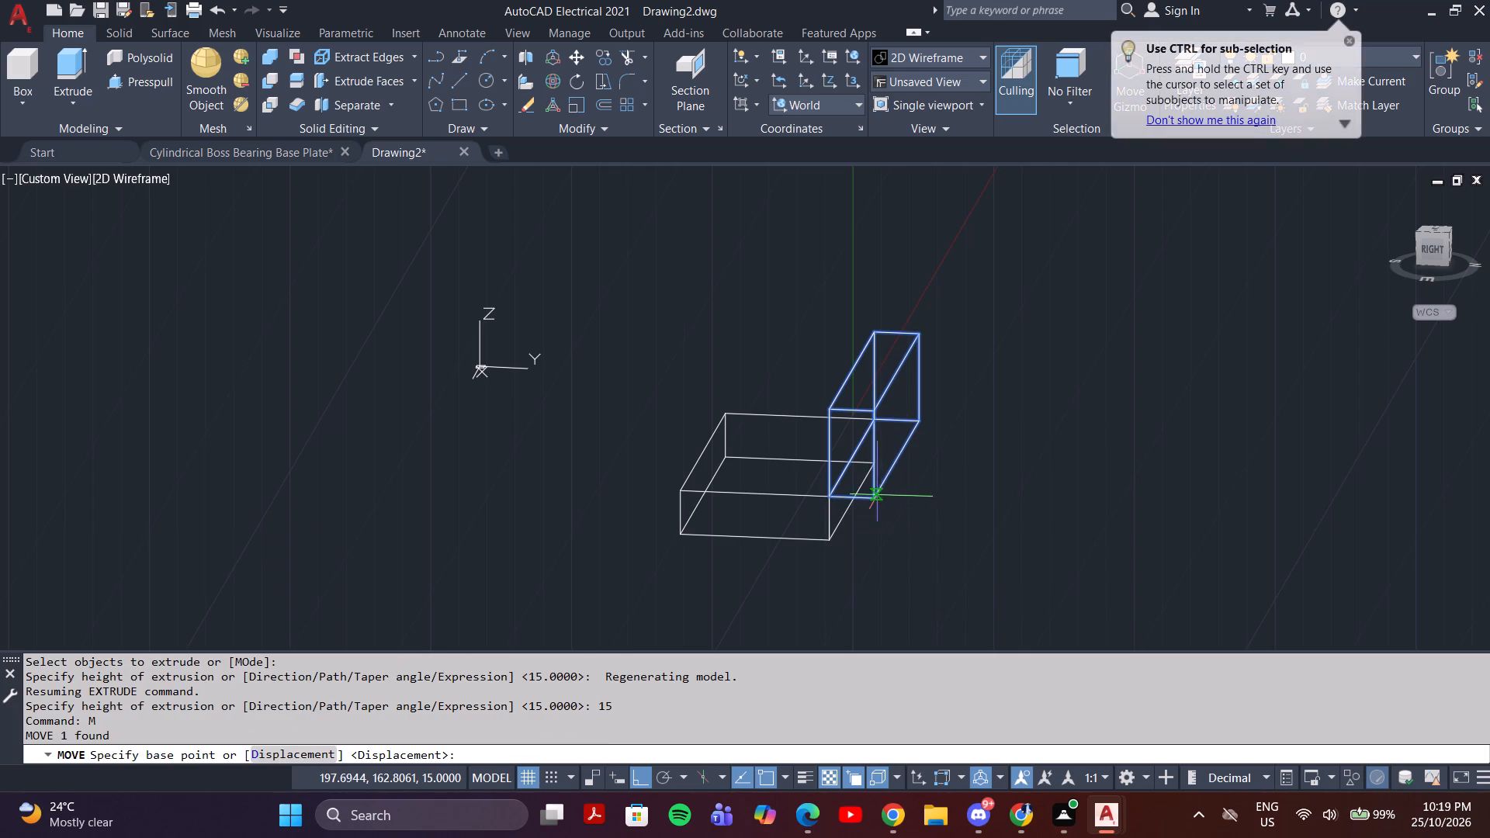
{"action": "left_click", "coordinate": [872, 498]}
{"action": "left_click", "coordinate": [831, 497]}
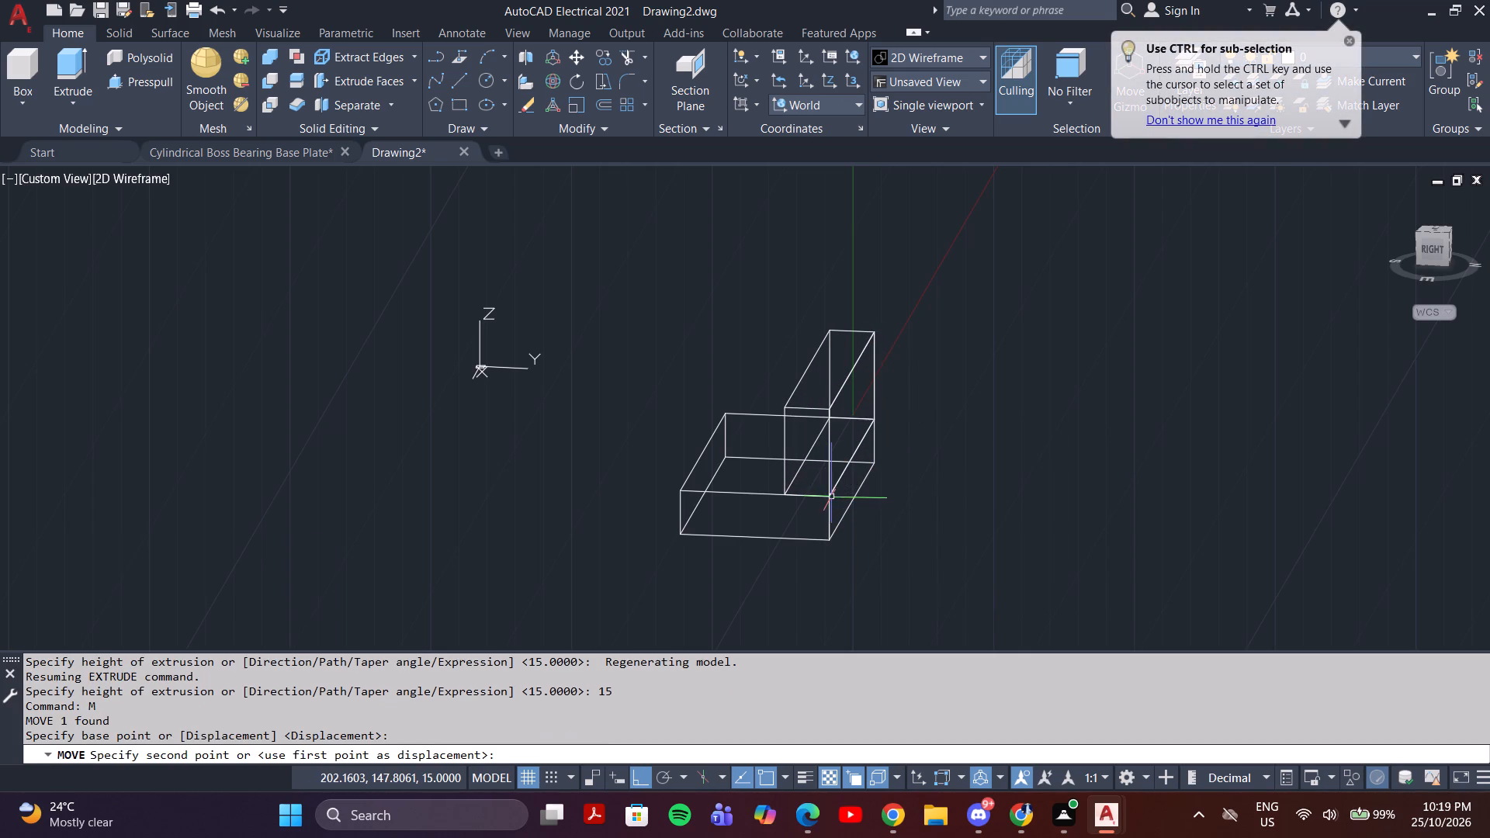
{"action": "key", "text": "Escape"}
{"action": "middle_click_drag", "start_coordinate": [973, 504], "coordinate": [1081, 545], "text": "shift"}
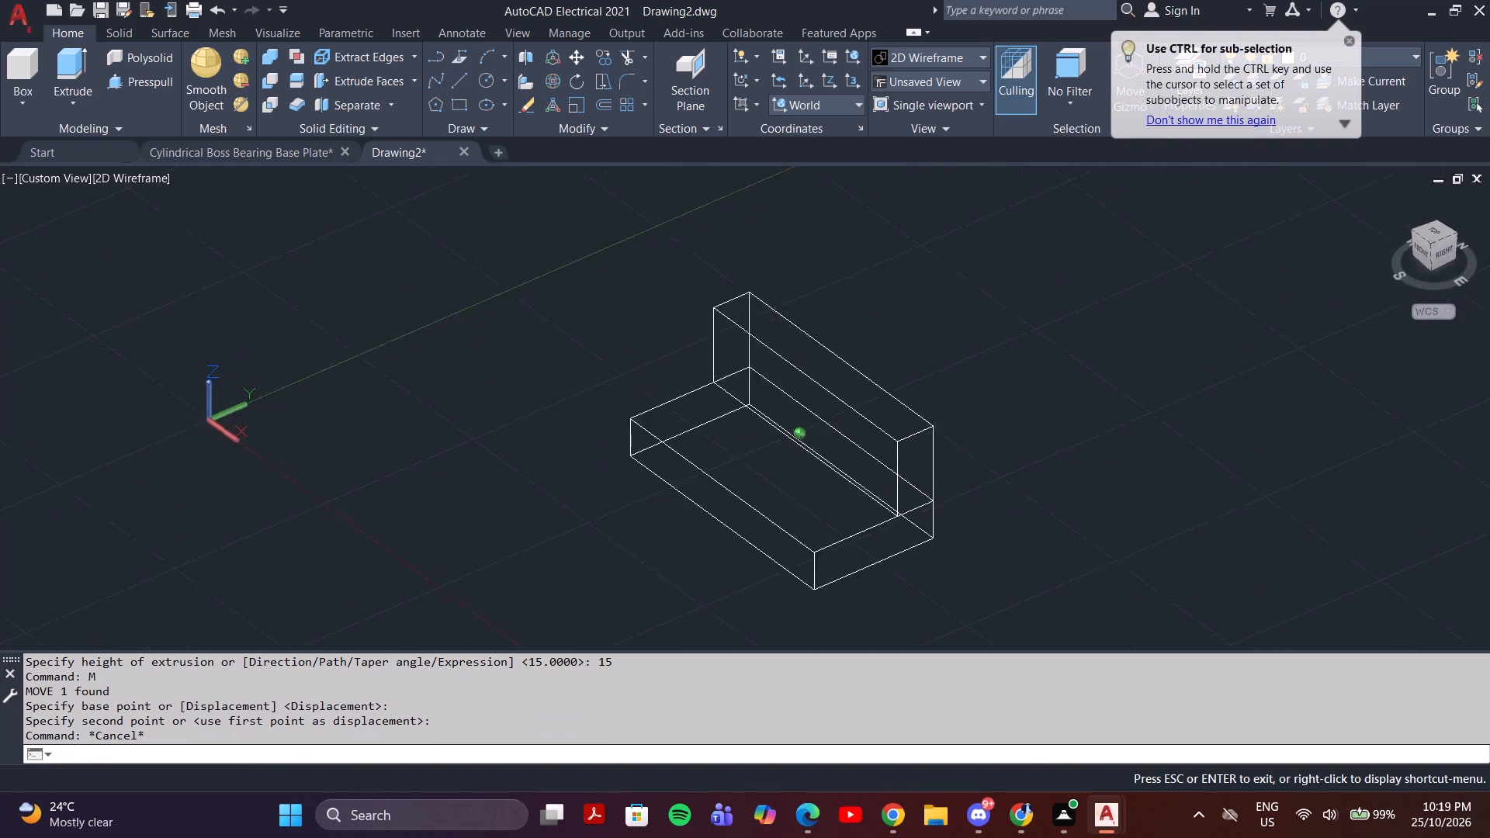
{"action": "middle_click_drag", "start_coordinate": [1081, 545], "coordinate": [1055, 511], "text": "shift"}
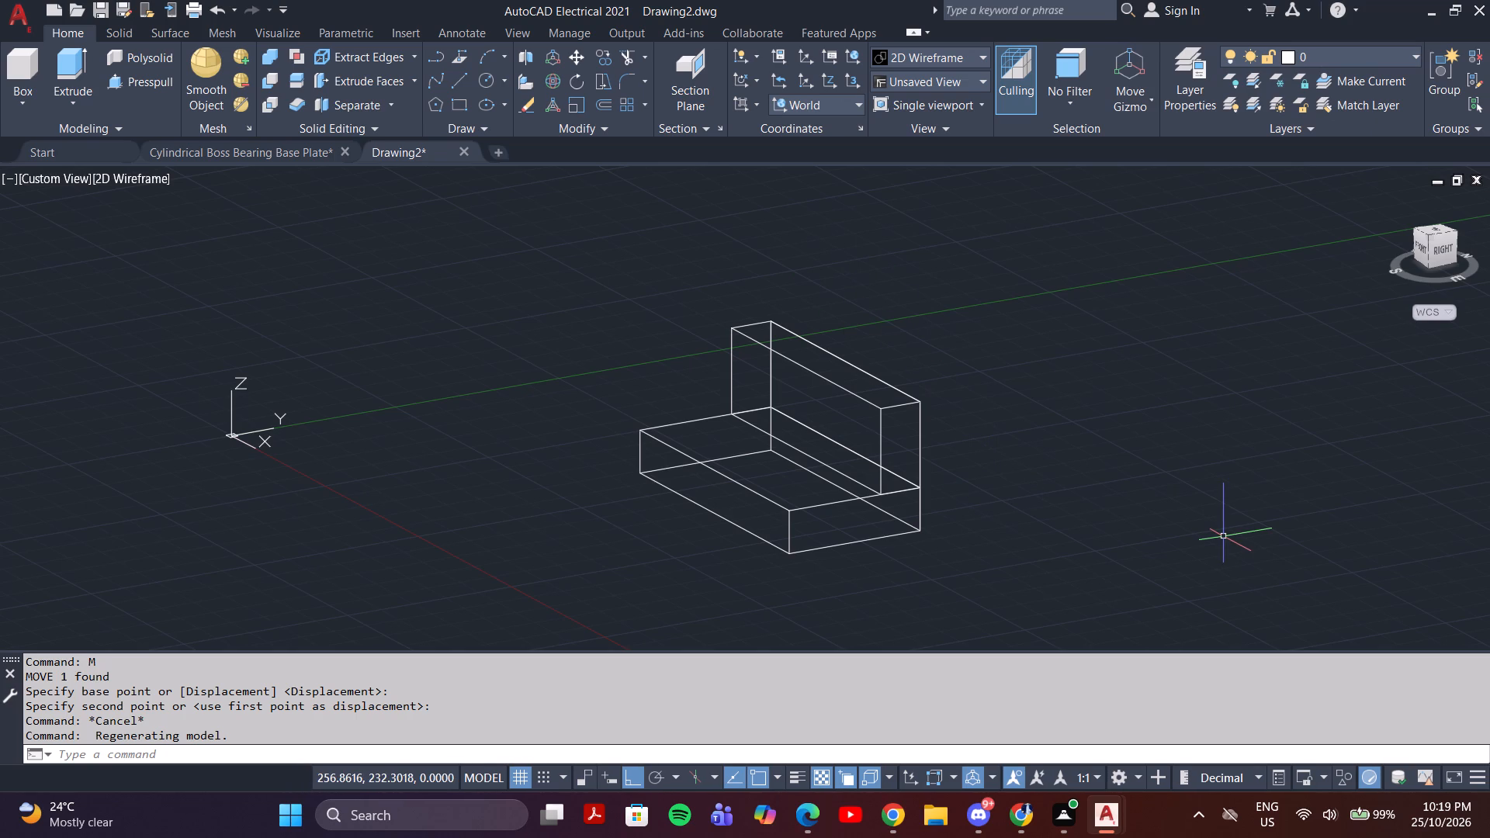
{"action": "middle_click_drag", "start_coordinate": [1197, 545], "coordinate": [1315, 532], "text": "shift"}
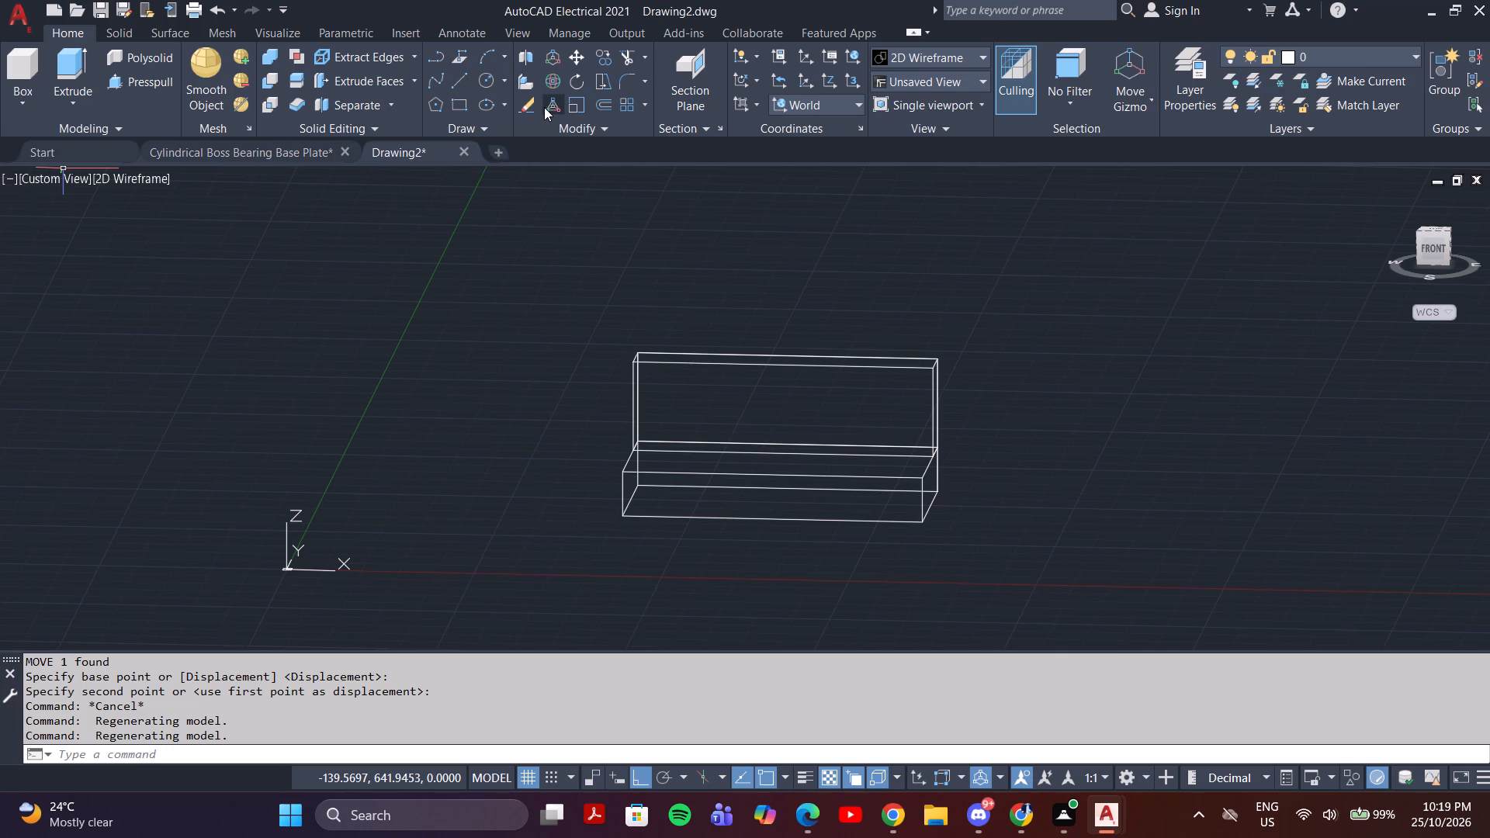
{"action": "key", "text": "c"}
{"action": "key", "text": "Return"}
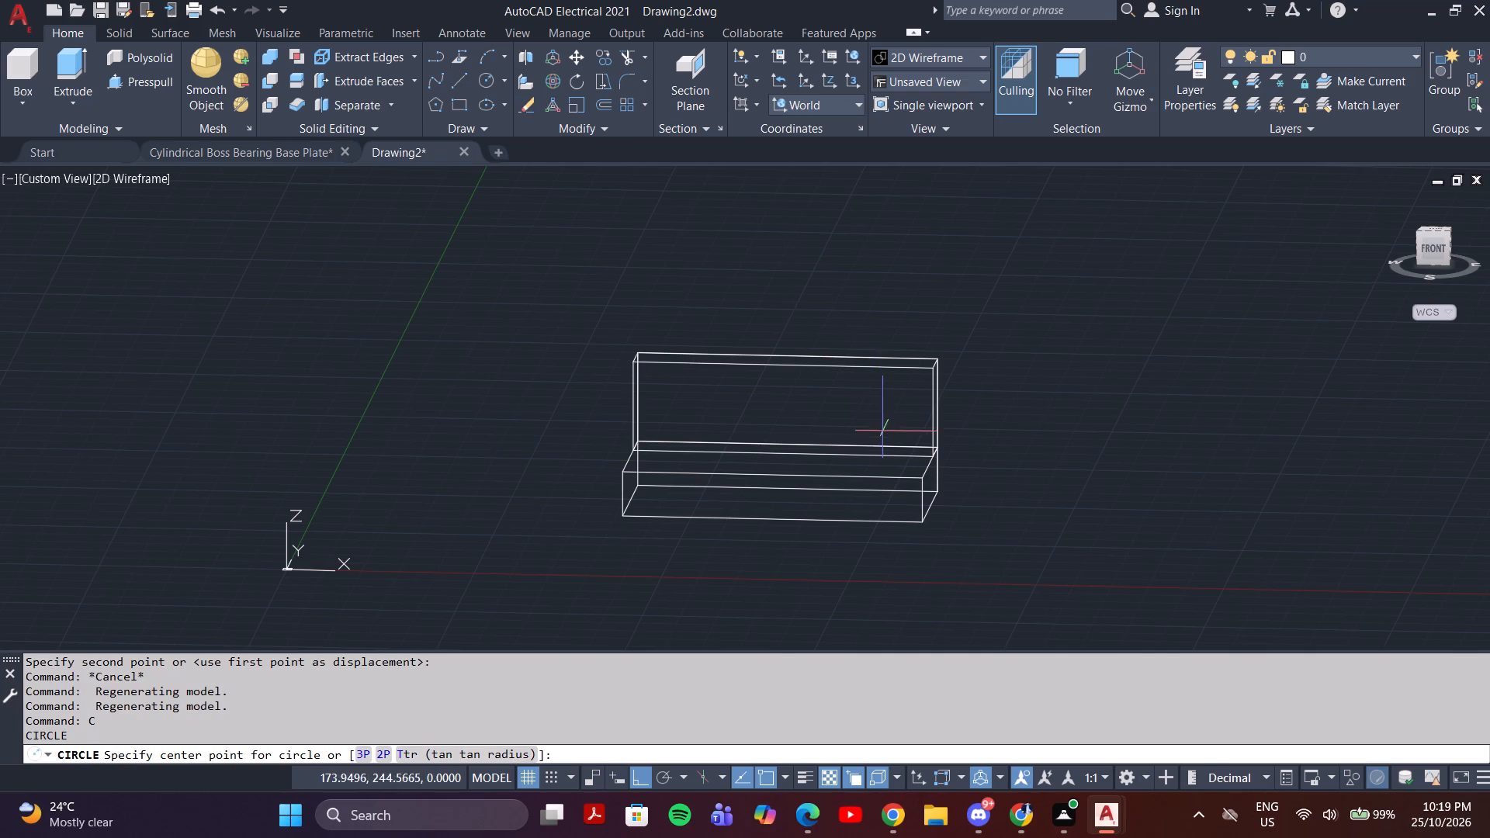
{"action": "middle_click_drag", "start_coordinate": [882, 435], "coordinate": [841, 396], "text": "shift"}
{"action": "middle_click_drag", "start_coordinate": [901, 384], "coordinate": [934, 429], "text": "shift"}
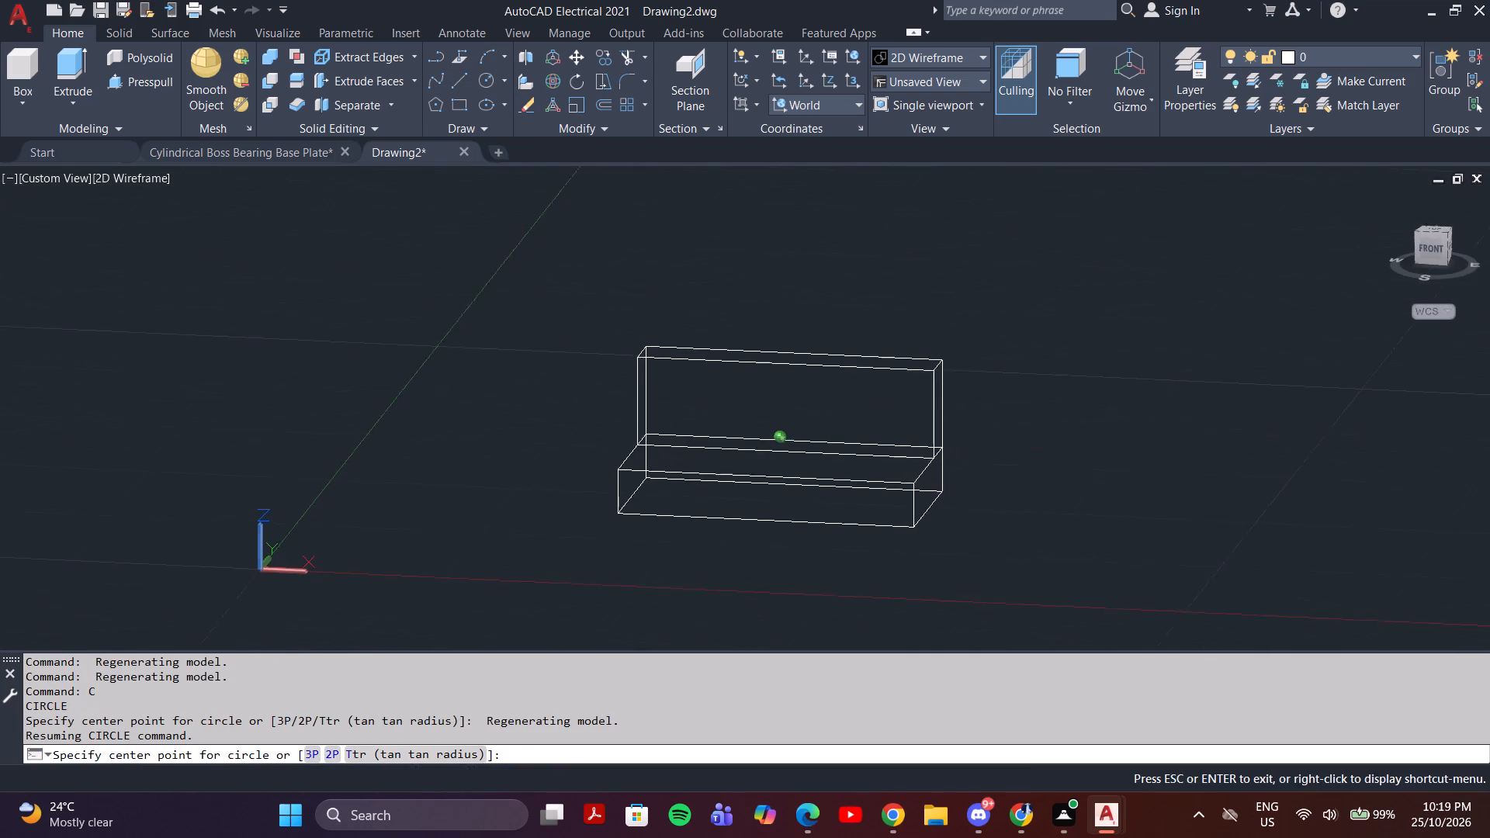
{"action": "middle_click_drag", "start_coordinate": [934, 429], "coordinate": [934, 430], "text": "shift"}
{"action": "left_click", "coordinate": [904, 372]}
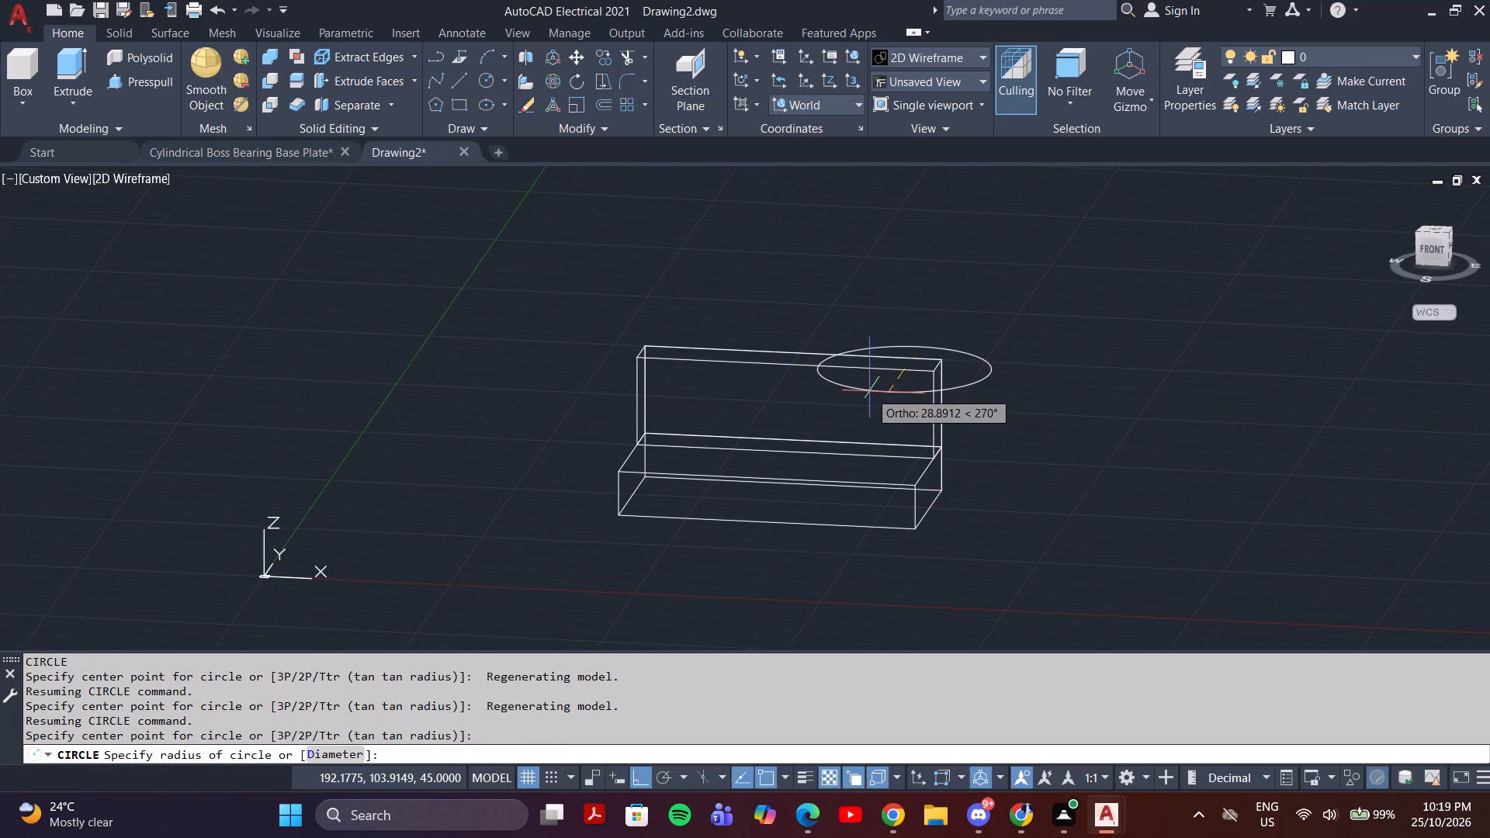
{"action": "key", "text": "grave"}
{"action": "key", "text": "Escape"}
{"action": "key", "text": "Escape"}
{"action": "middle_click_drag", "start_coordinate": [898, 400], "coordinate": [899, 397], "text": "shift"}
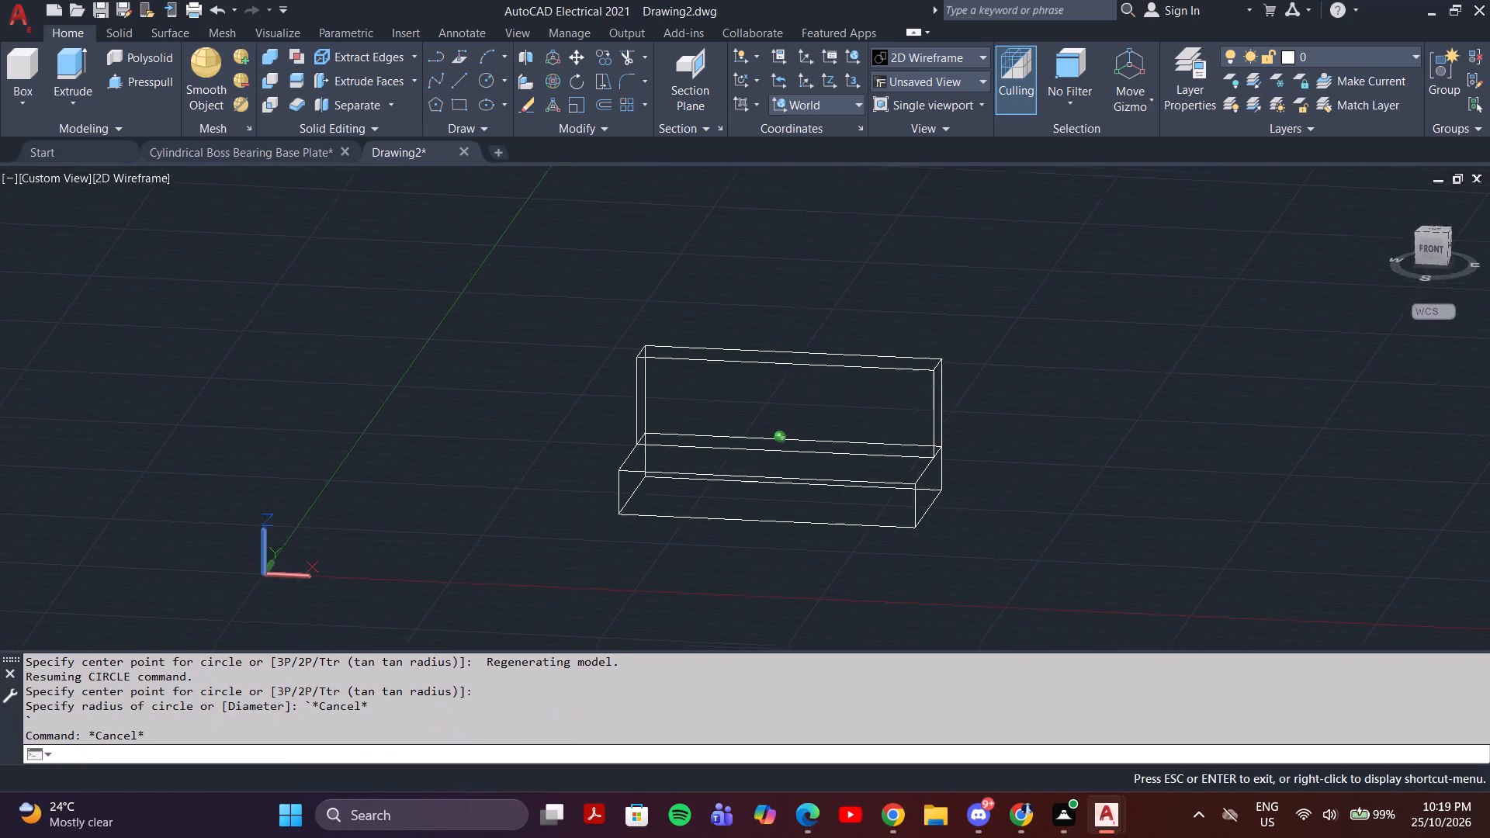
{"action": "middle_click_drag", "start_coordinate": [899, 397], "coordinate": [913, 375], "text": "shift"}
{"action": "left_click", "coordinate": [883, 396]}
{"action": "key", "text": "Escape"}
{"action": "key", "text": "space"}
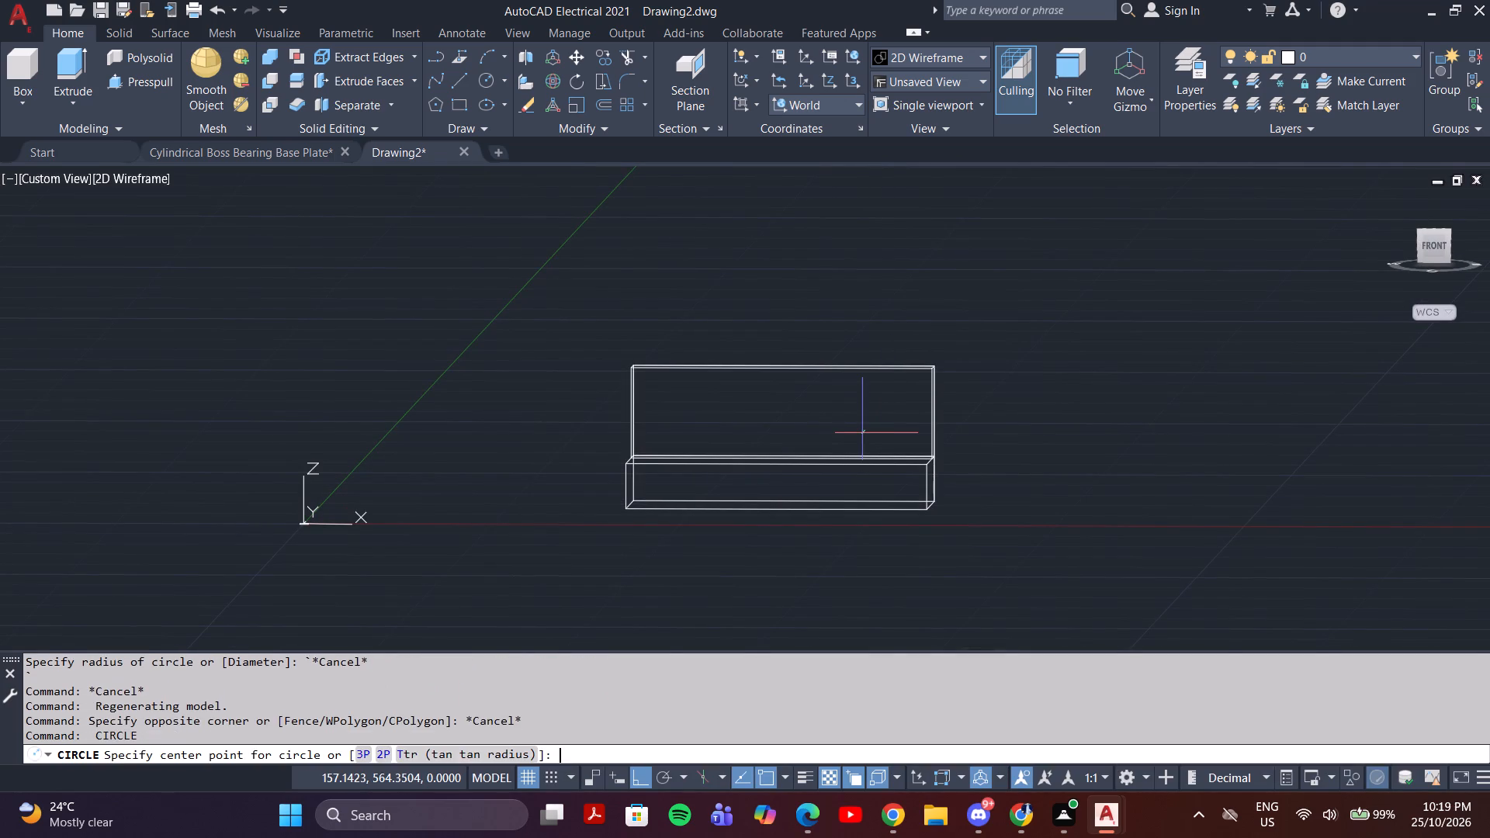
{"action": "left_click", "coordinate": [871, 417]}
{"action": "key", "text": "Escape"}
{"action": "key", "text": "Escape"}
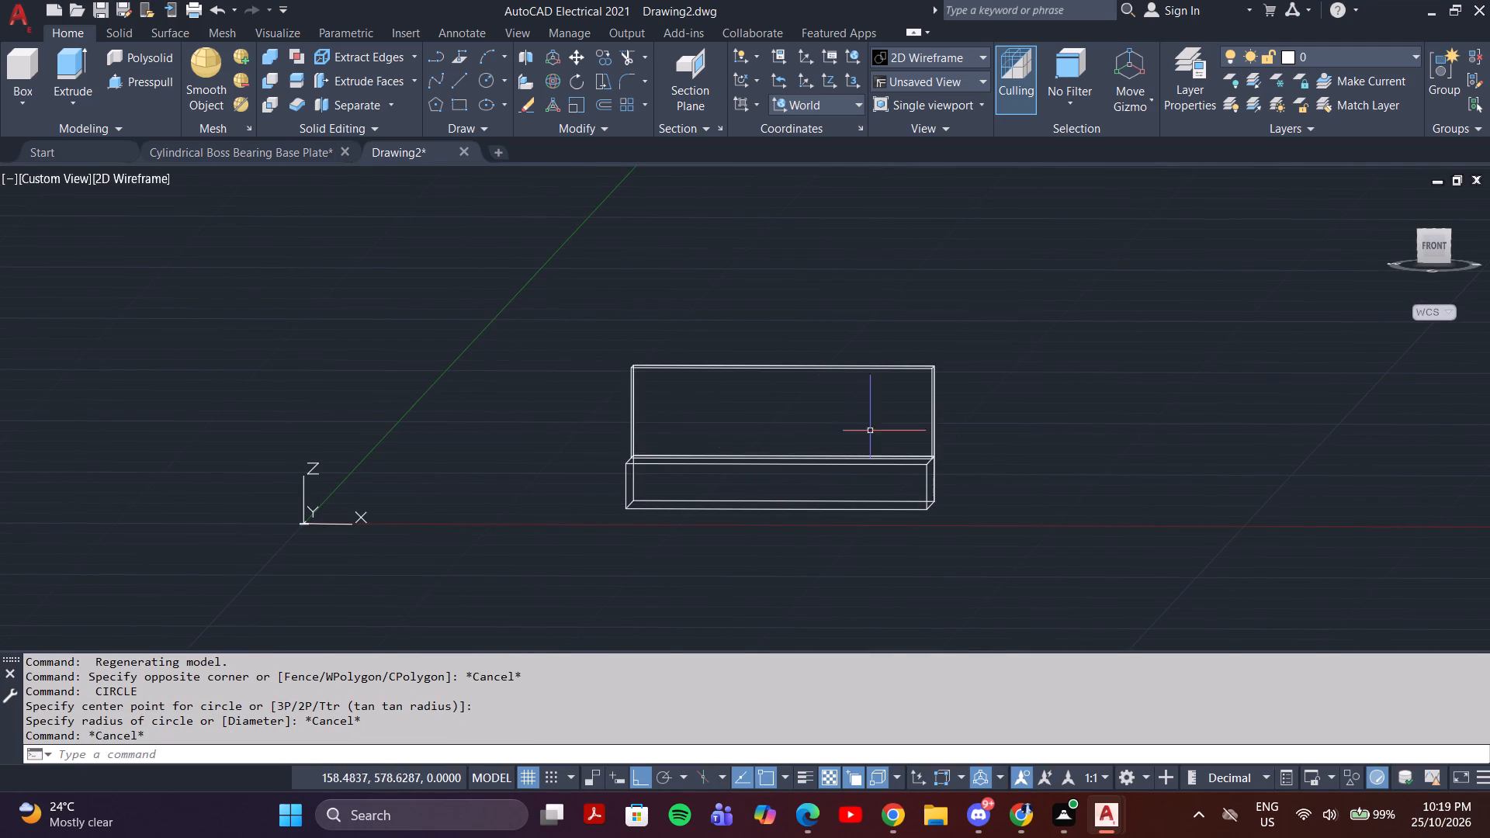
Switch the viewport to the Front view with its matching coordinate system.
{"action": "left_click", "coordinate": [77, 182]}
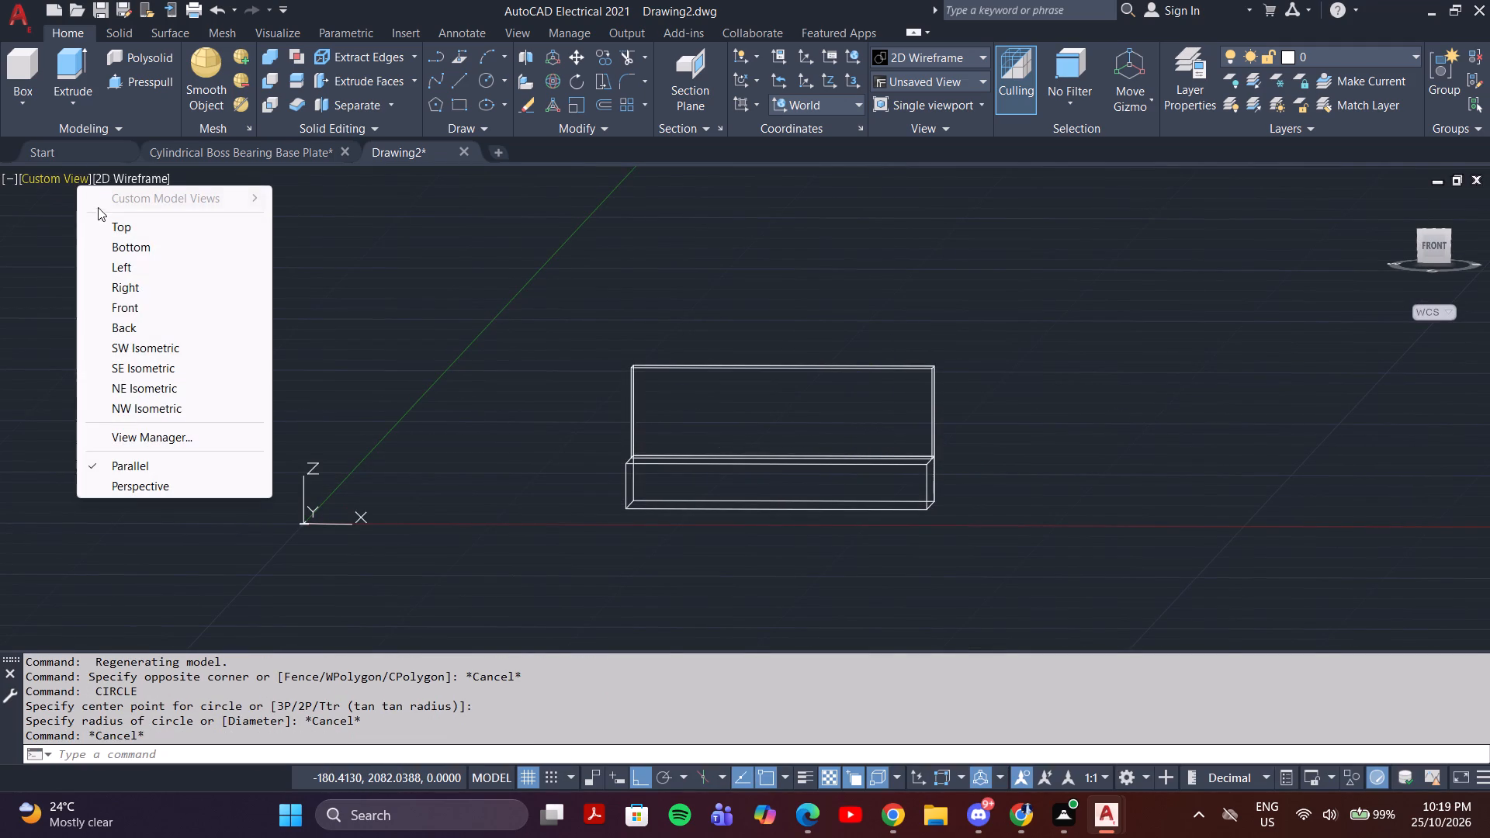
{"action": "left_click", "coordinate": [129, 306]}
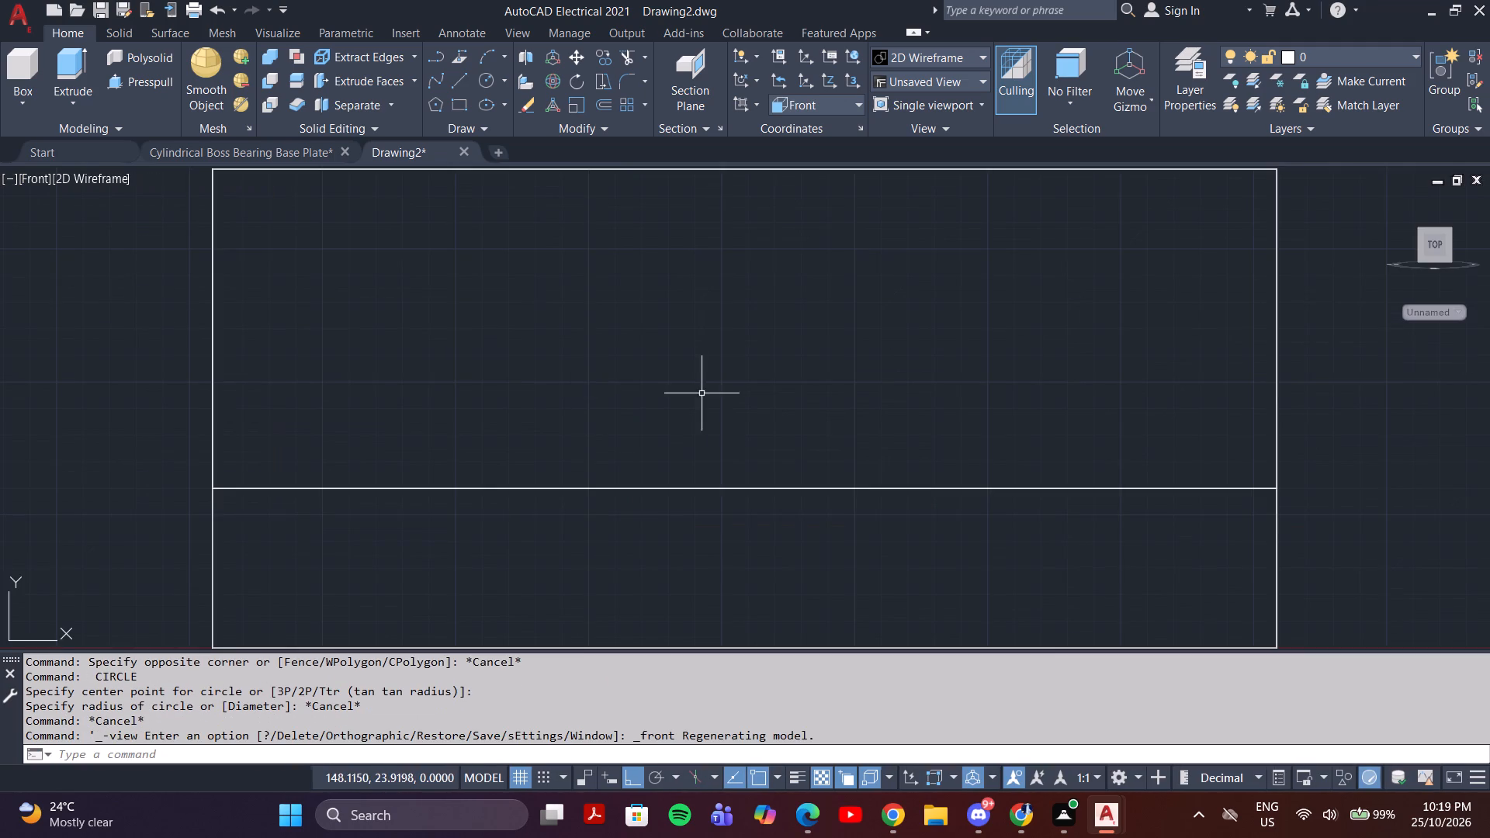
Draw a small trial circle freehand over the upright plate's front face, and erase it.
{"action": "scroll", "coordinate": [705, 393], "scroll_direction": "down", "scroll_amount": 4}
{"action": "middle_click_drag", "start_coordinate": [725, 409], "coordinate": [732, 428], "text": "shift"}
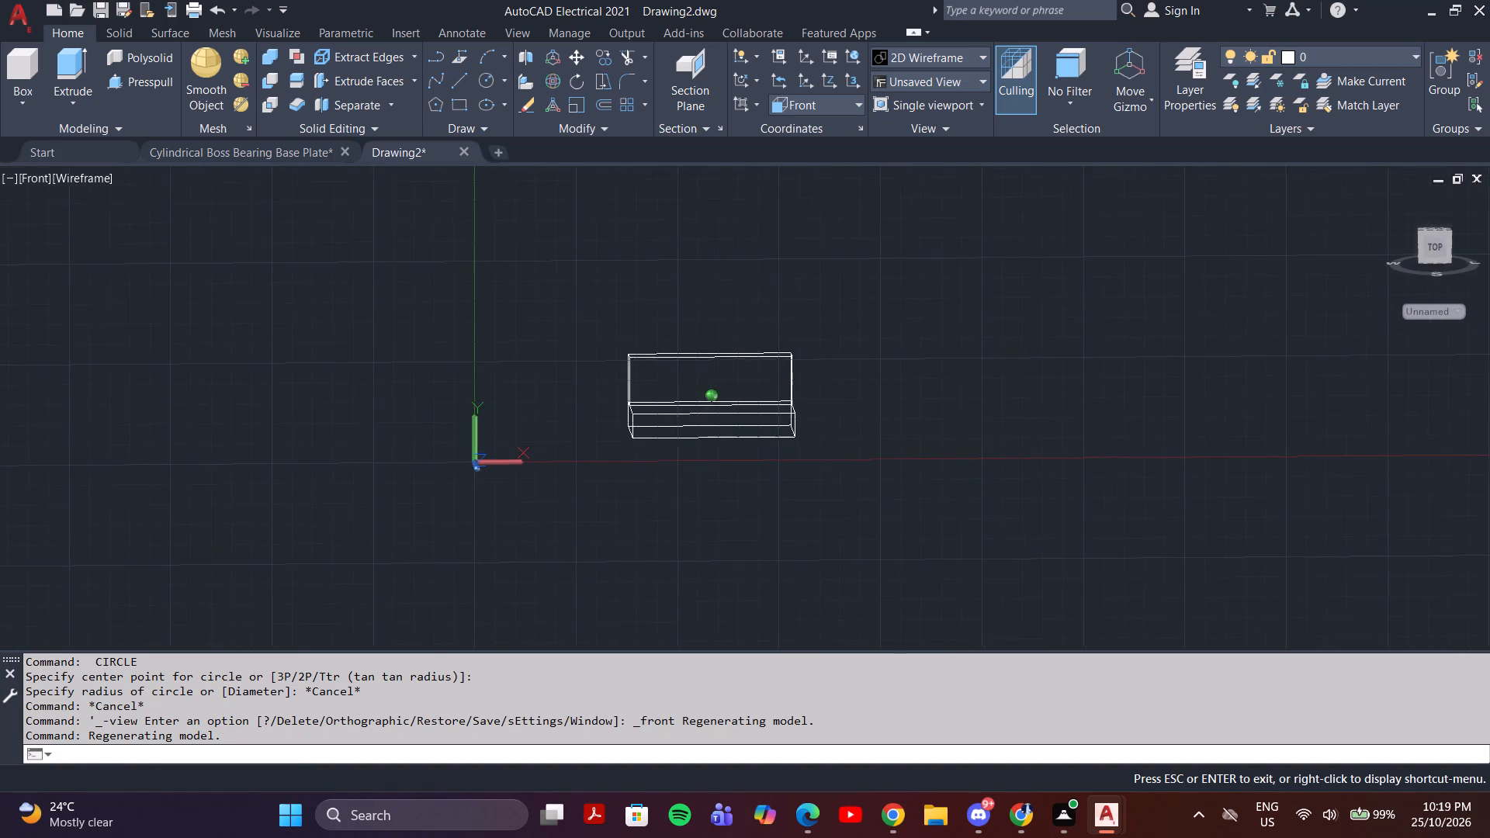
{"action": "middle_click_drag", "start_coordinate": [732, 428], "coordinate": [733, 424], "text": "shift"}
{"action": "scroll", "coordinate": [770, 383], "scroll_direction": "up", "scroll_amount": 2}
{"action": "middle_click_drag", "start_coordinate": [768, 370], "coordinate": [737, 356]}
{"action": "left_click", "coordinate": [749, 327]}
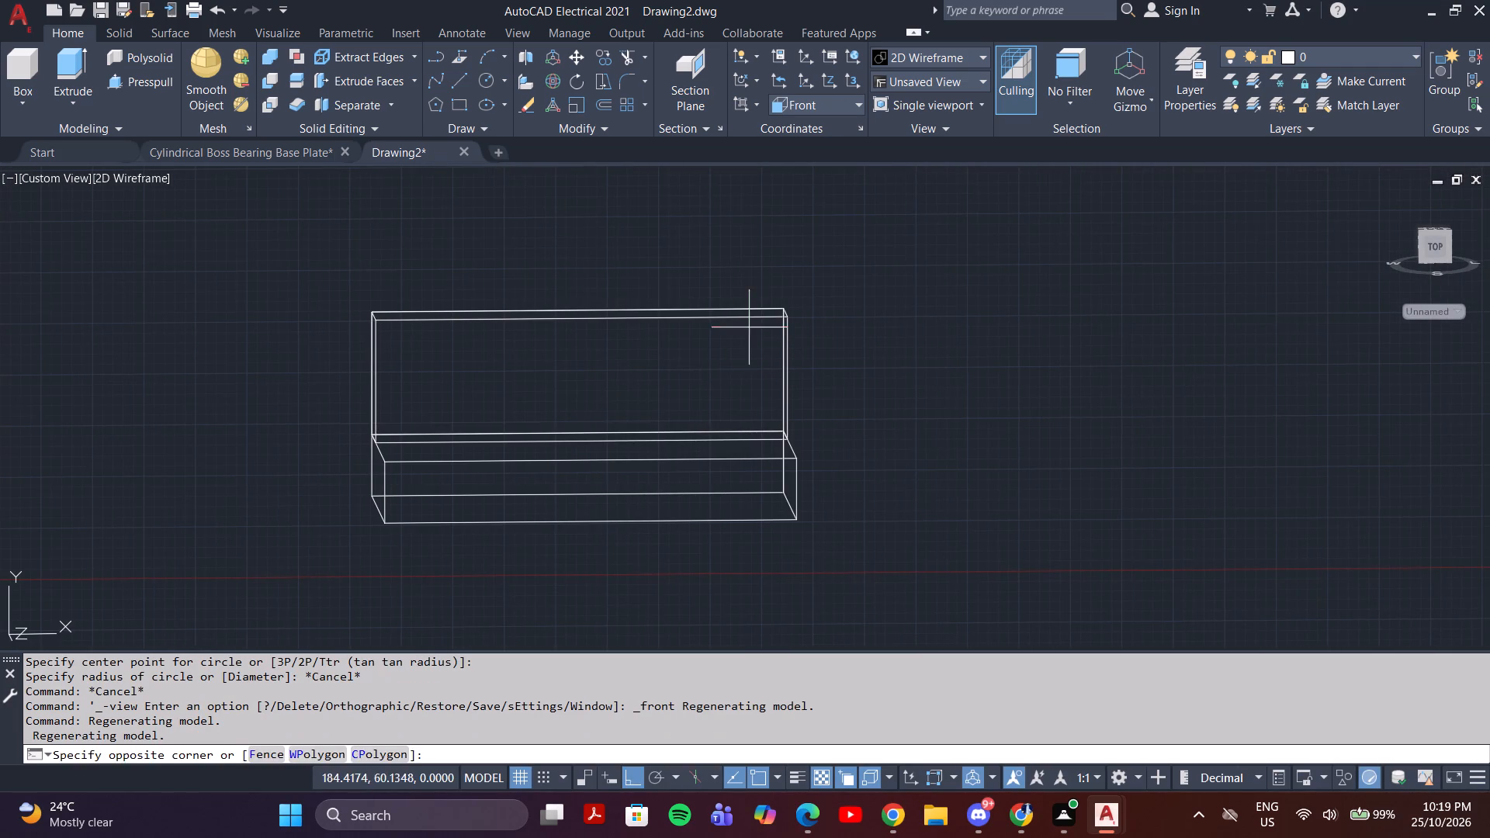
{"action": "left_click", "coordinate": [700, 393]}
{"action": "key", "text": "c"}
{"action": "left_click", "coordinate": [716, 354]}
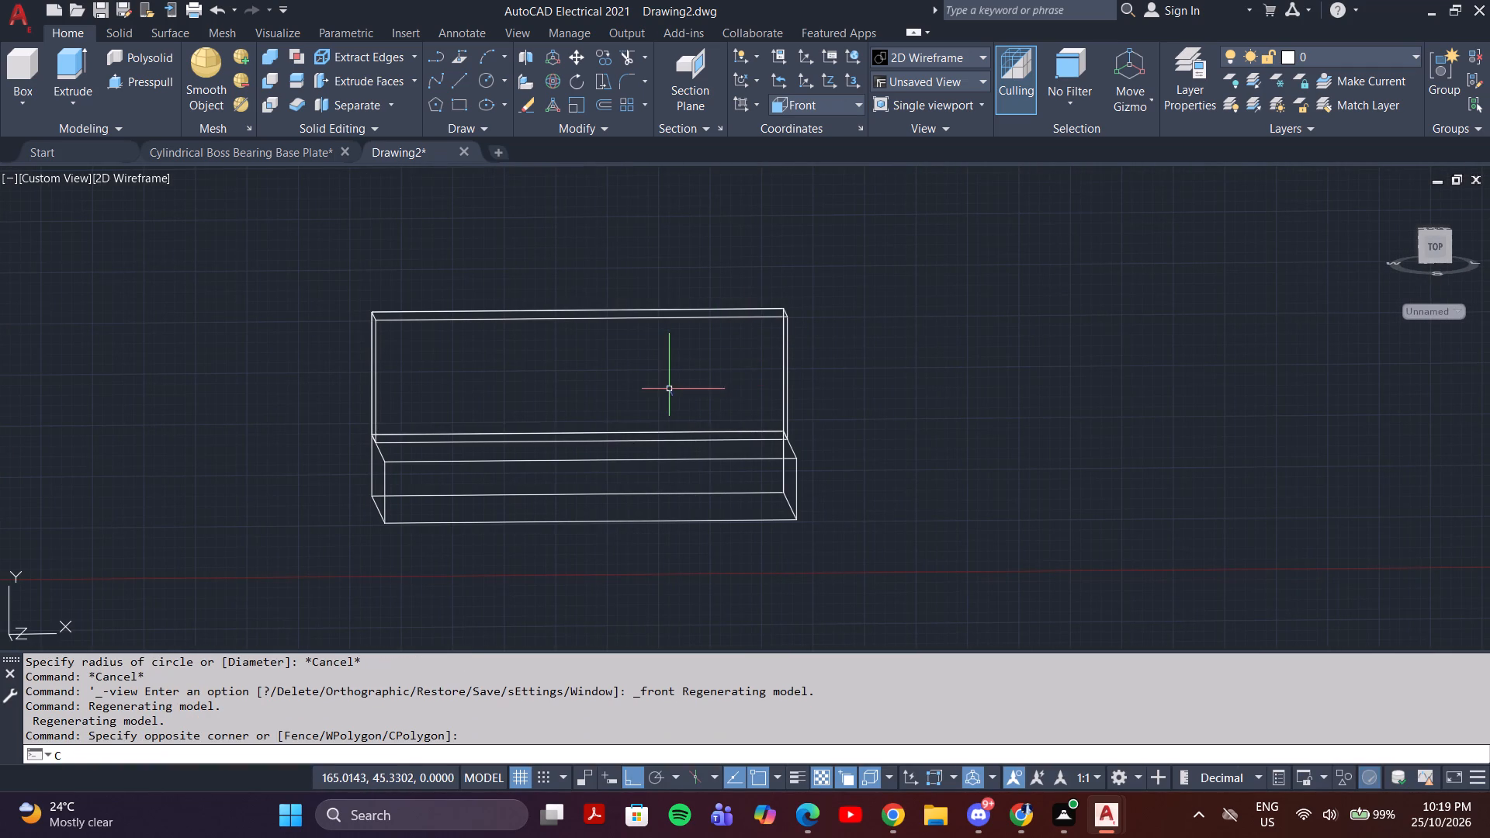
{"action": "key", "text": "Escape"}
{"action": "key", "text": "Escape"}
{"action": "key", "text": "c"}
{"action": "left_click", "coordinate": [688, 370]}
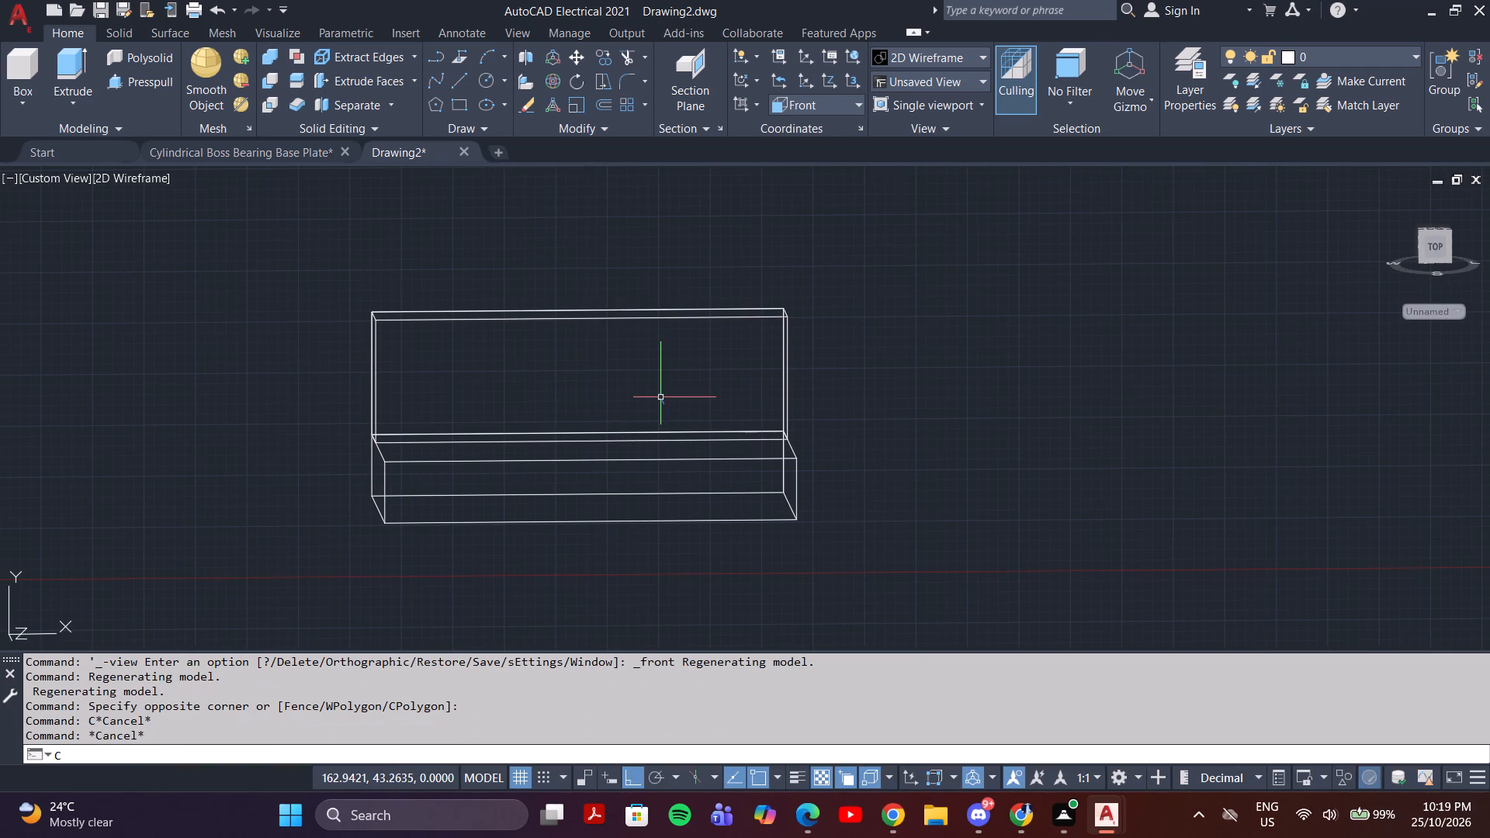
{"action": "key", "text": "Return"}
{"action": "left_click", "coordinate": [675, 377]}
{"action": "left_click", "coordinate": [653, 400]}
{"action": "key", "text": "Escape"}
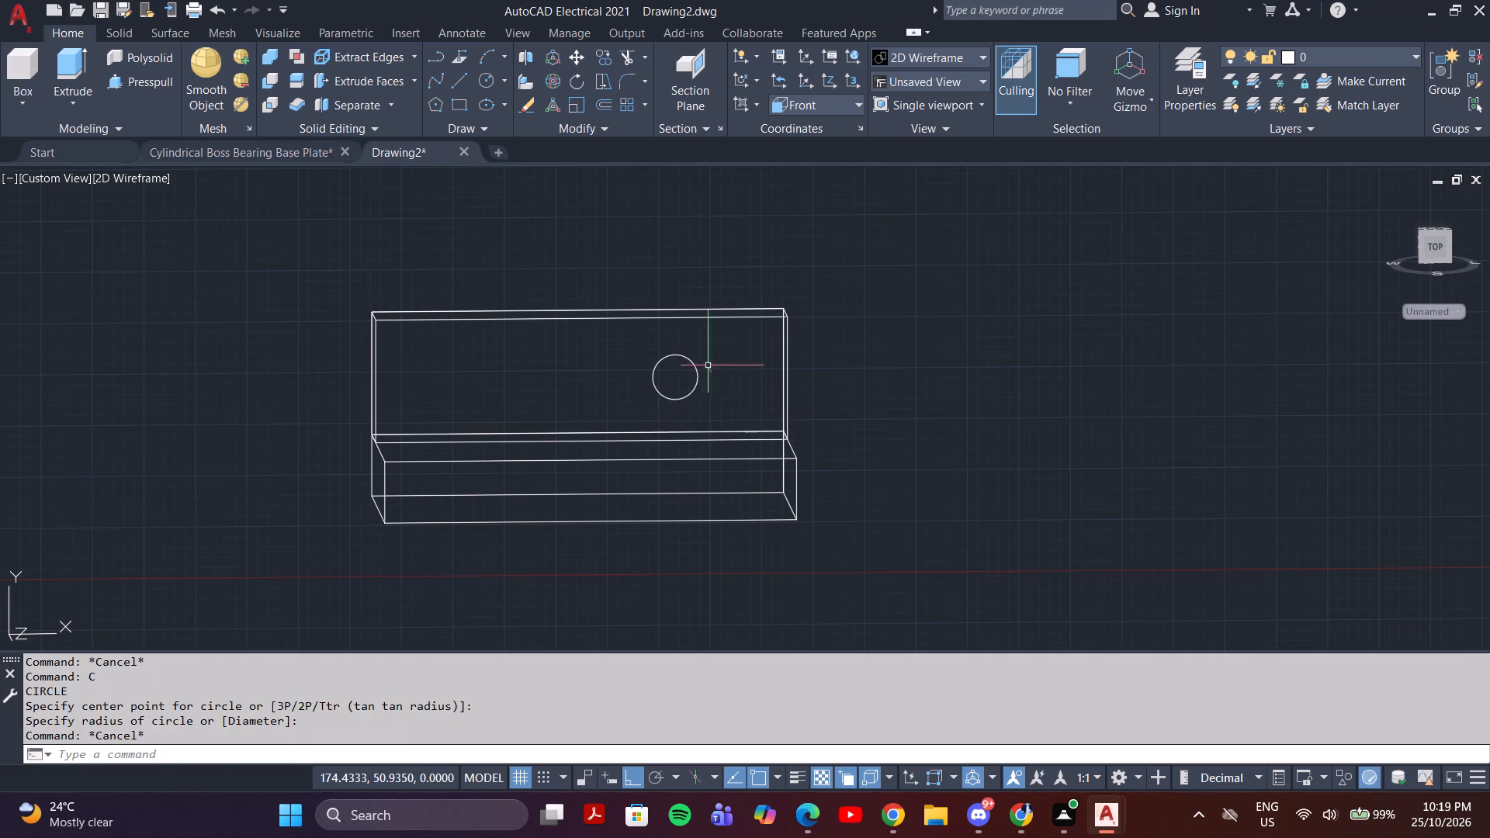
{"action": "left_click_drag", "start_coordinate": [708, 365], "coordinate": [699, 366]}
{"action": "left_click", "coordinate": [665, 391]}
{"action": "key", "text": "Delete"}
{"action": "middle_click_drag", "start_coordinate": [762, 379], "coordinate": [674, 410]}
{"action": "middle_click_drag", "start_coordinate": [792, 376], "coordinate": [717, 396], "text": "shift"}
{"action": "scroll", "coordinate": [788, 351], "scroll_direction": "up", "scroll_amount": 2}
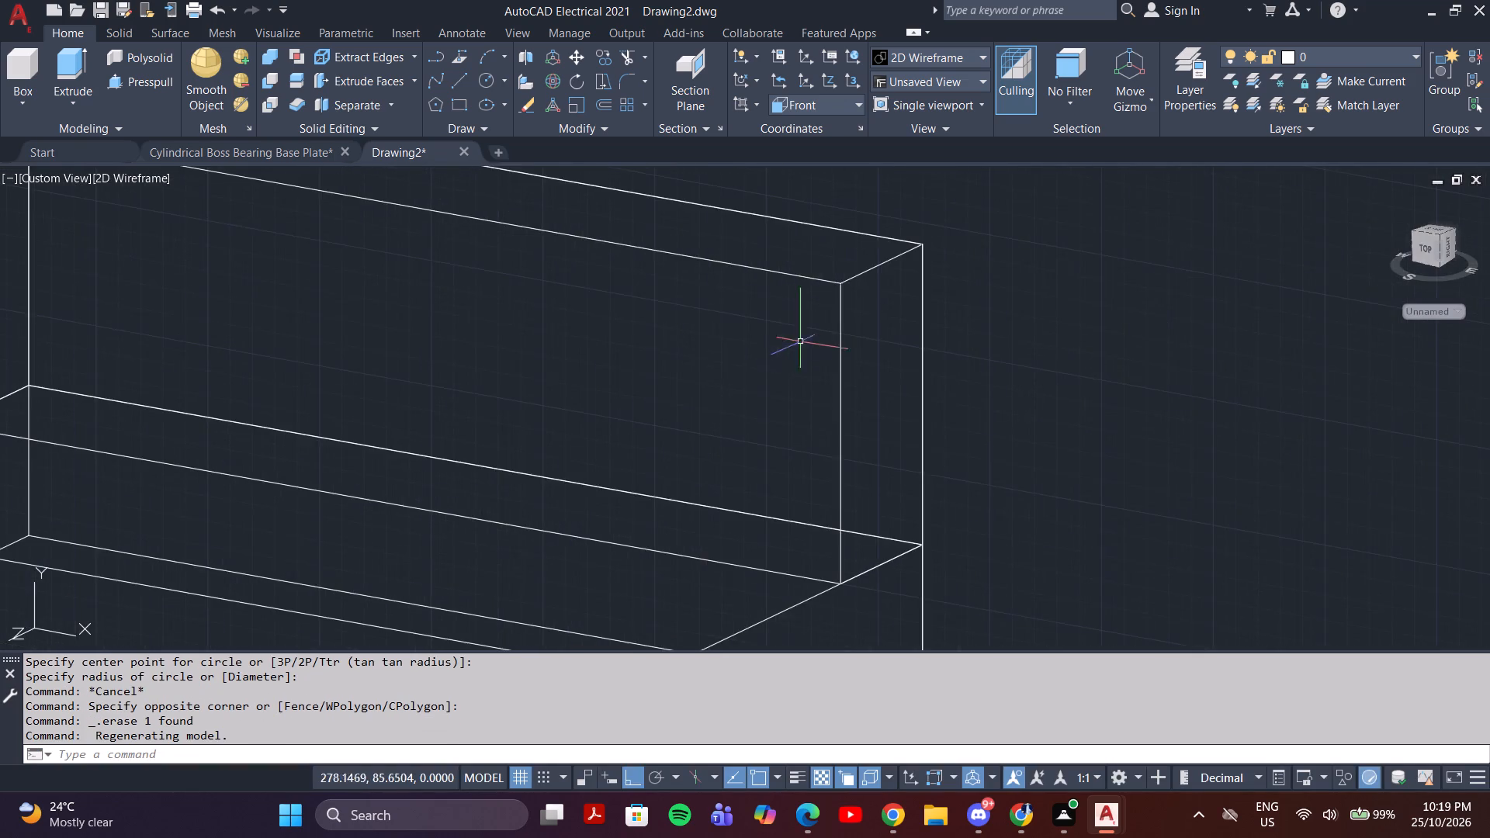
Draw a circle of radius 15 on the upright plate's front face, centred on the top front edge near one end.
{"action": "middle_click_drag", "start_coordinate": [838, 341], "coordinate": [892, 345], "text": "shift"}
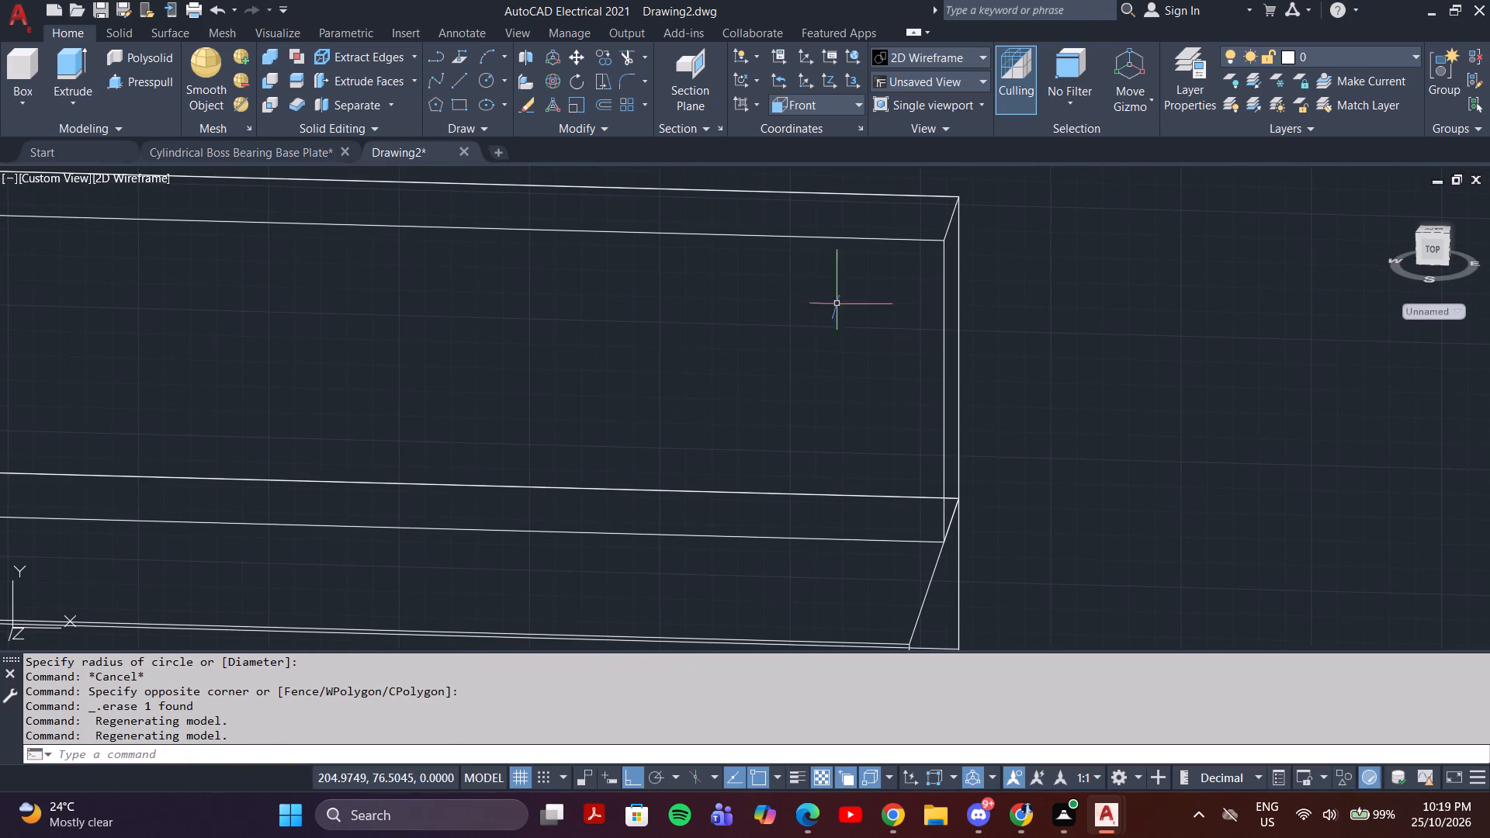
{"action": "key", "text": "c"}
{"action": "key", "text": "Return"}
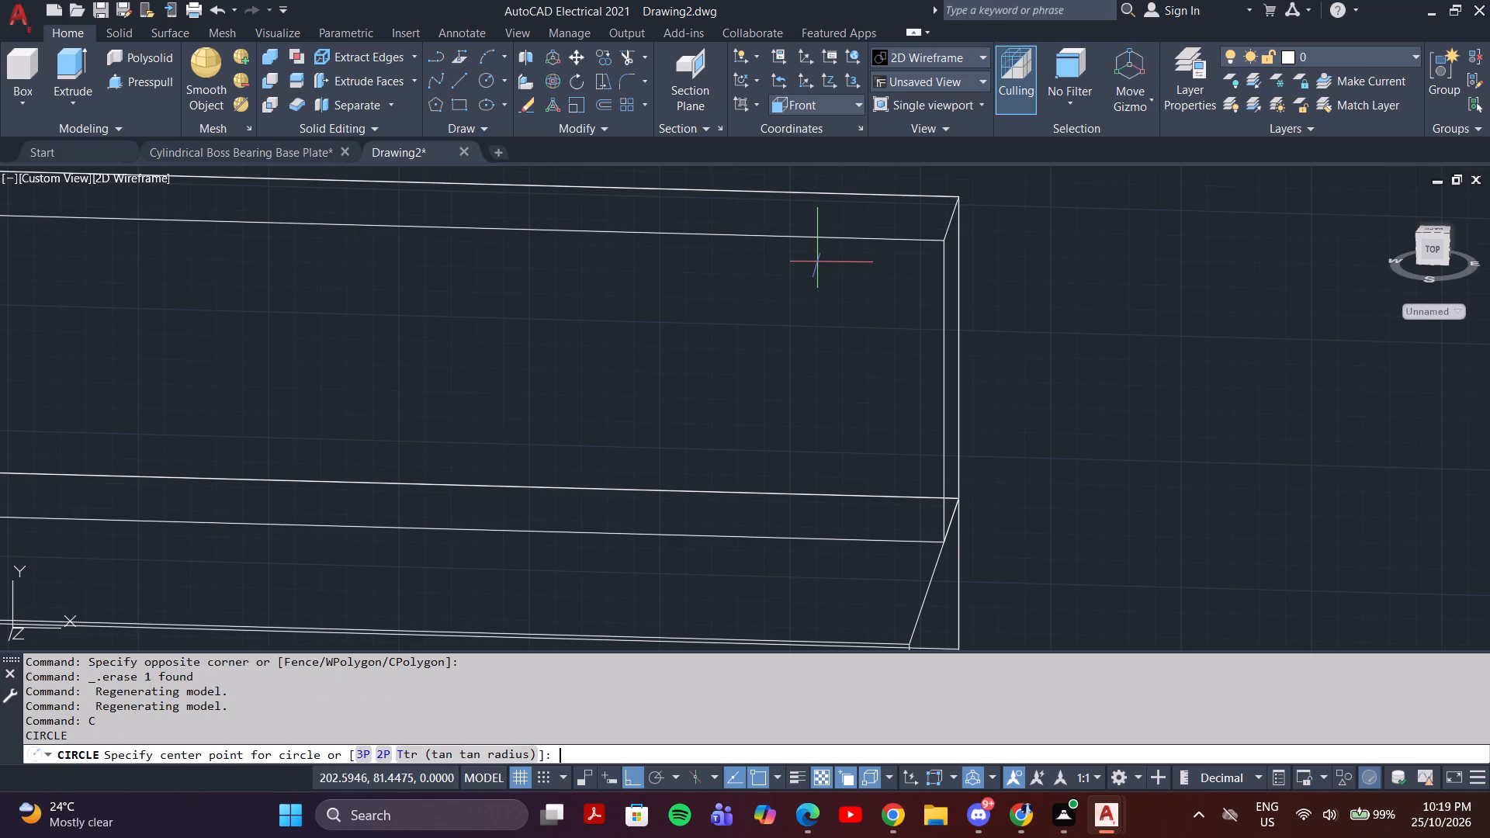
{"action": "left_click", "coordinate": [813, 237]}
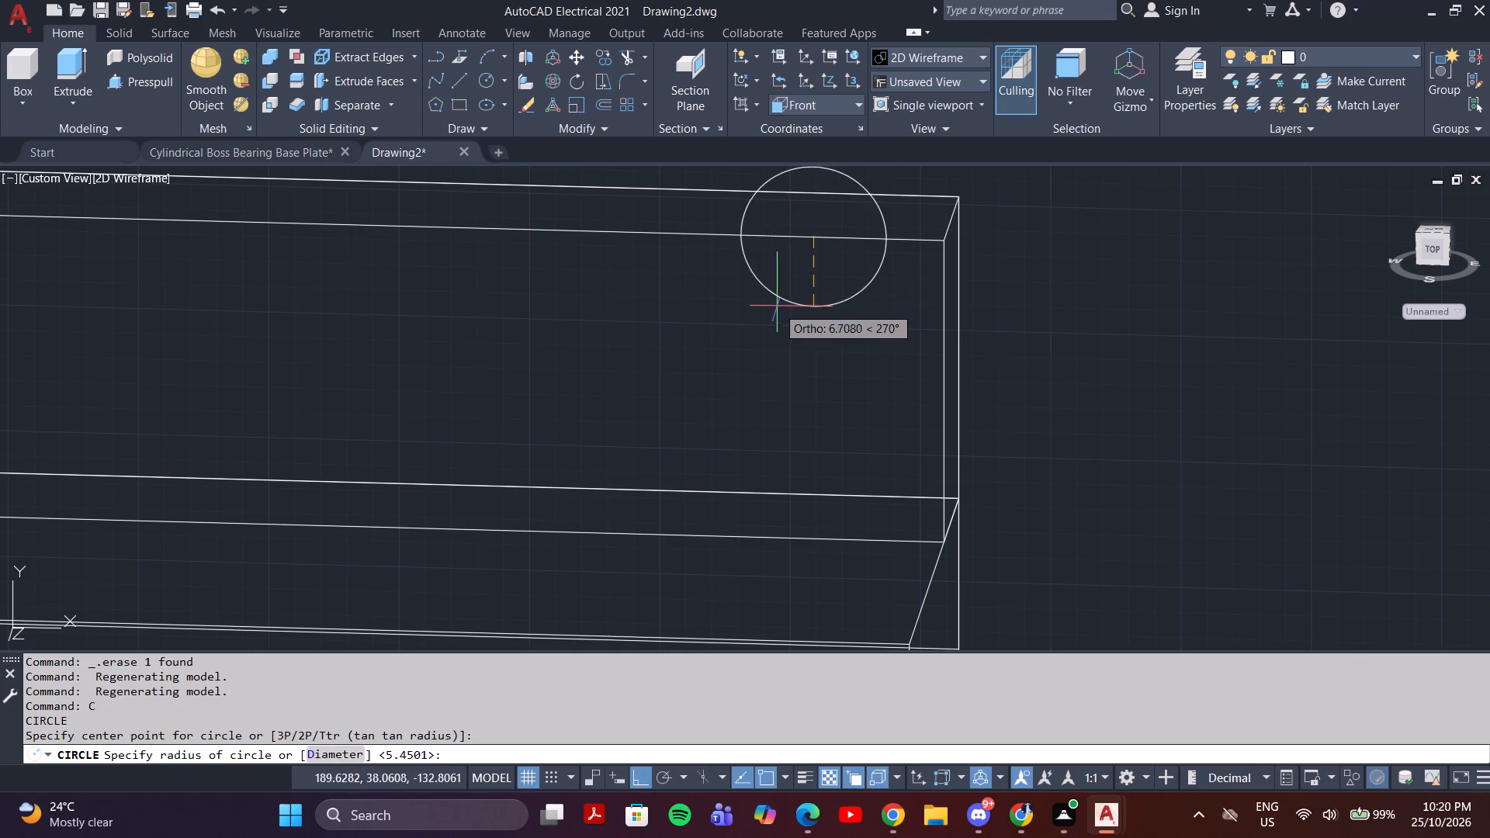
{"action": "middle_click_drag", "start_coordinate": [776, 307], "coordinate": [709, 297], "text": "shift"}
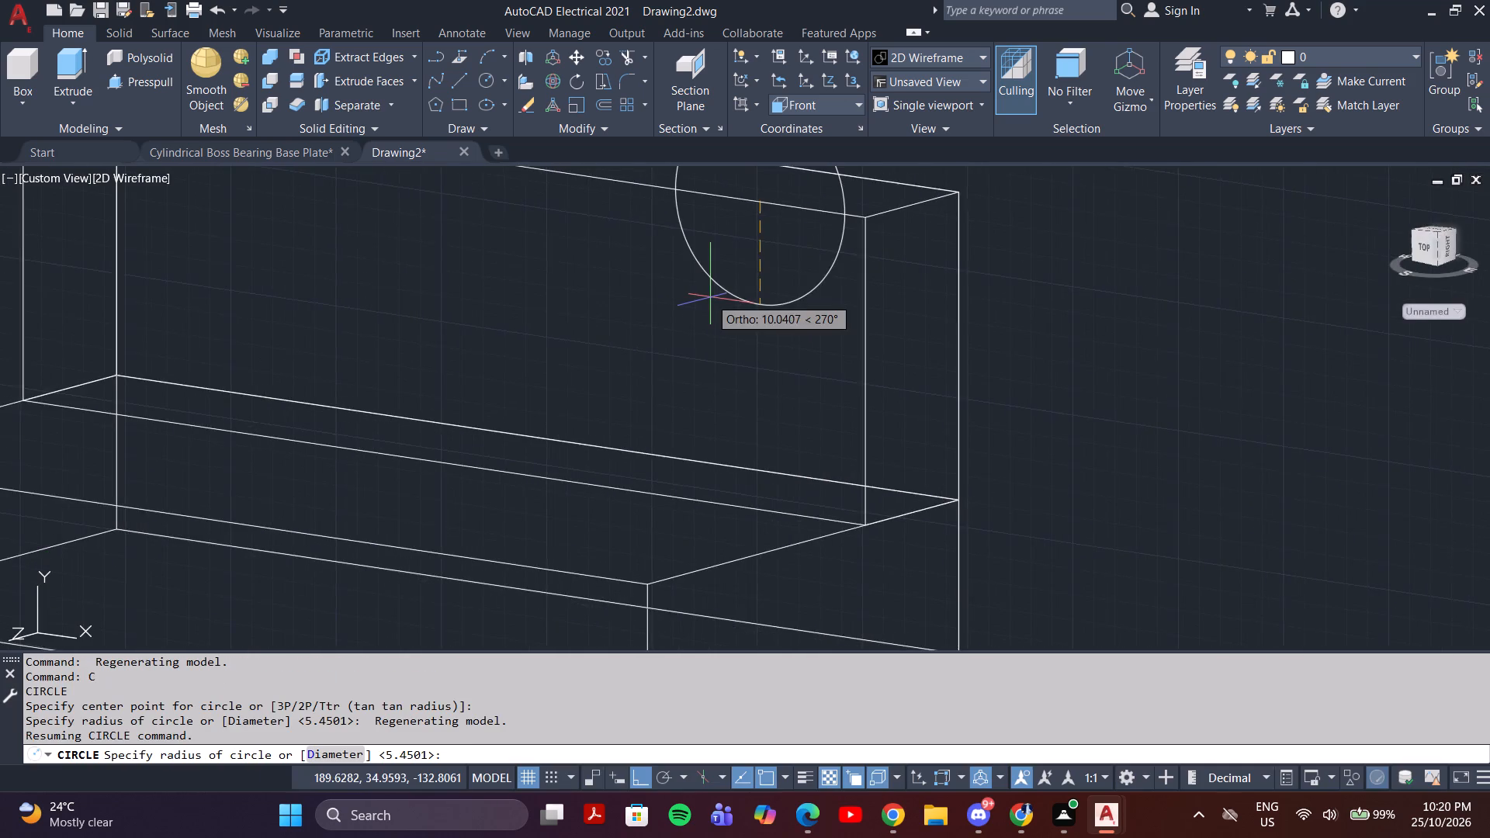
{"action": "scroll", "coordinate": [710, 296], "scroll_direction": "down", "scroll_amount": 2}
{"action": "type", "text": "15"}
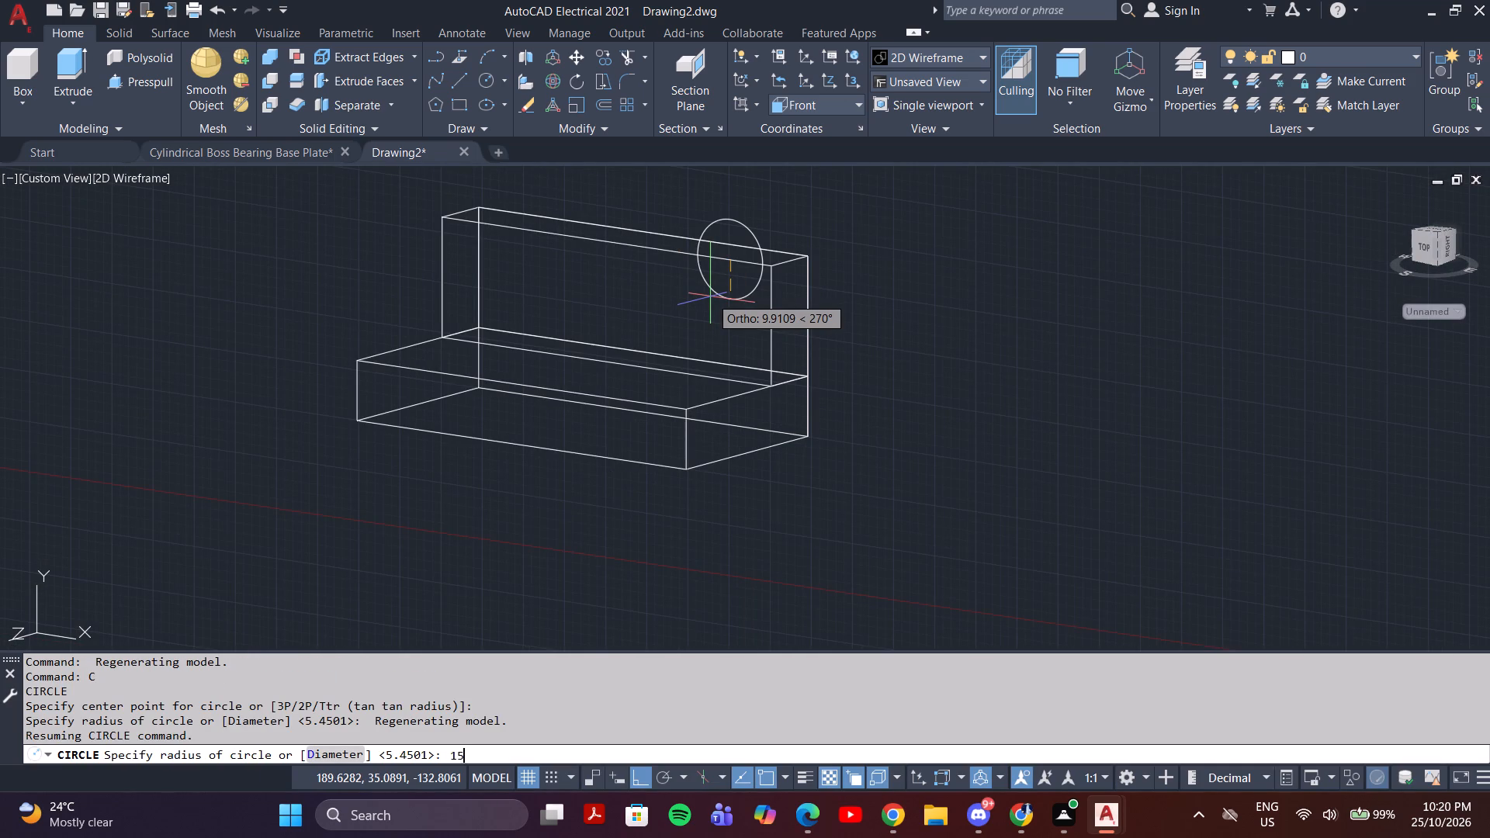
{"action": "key", "text": "Return"}
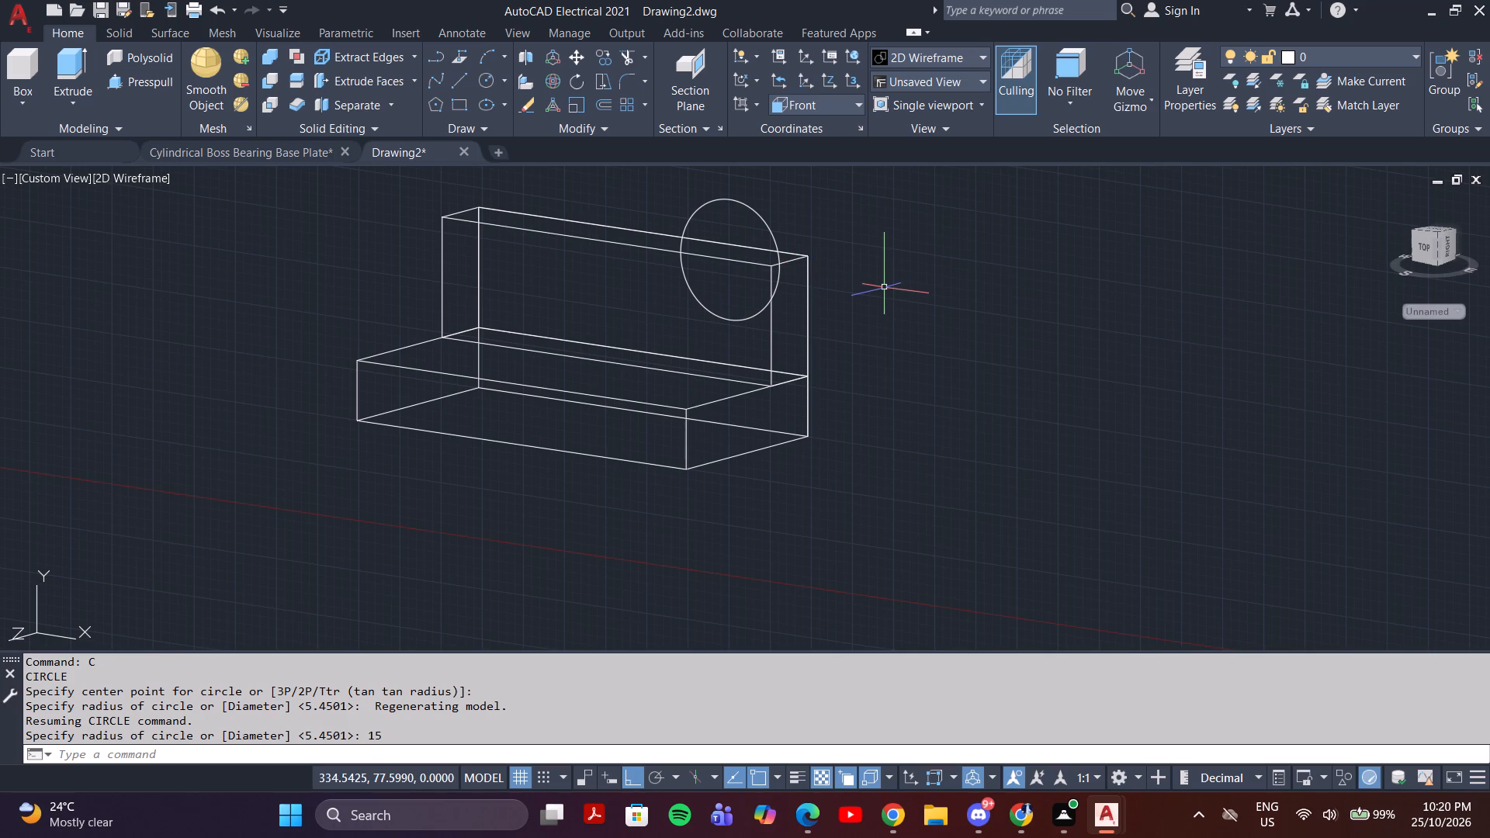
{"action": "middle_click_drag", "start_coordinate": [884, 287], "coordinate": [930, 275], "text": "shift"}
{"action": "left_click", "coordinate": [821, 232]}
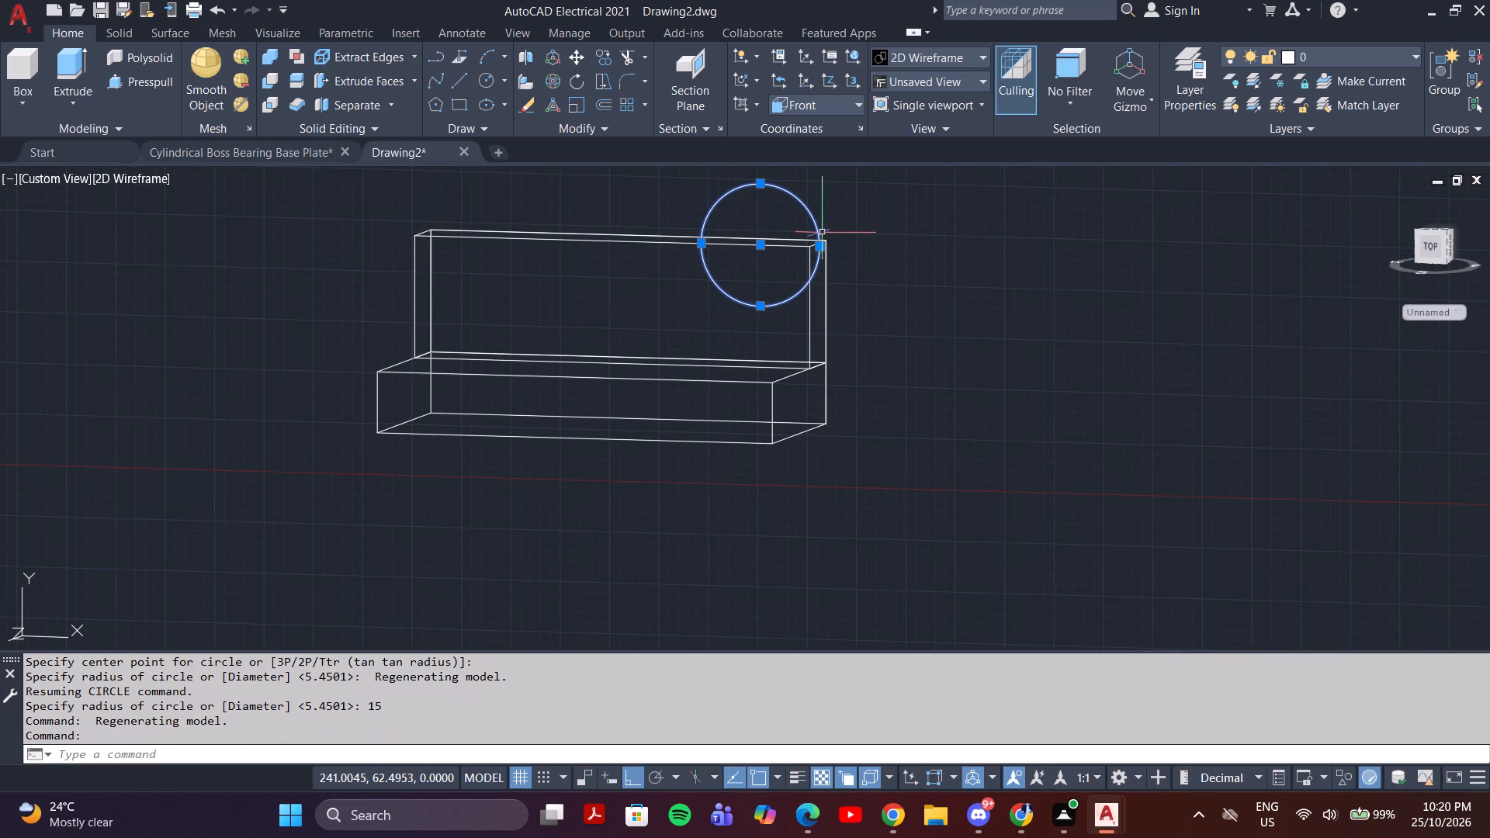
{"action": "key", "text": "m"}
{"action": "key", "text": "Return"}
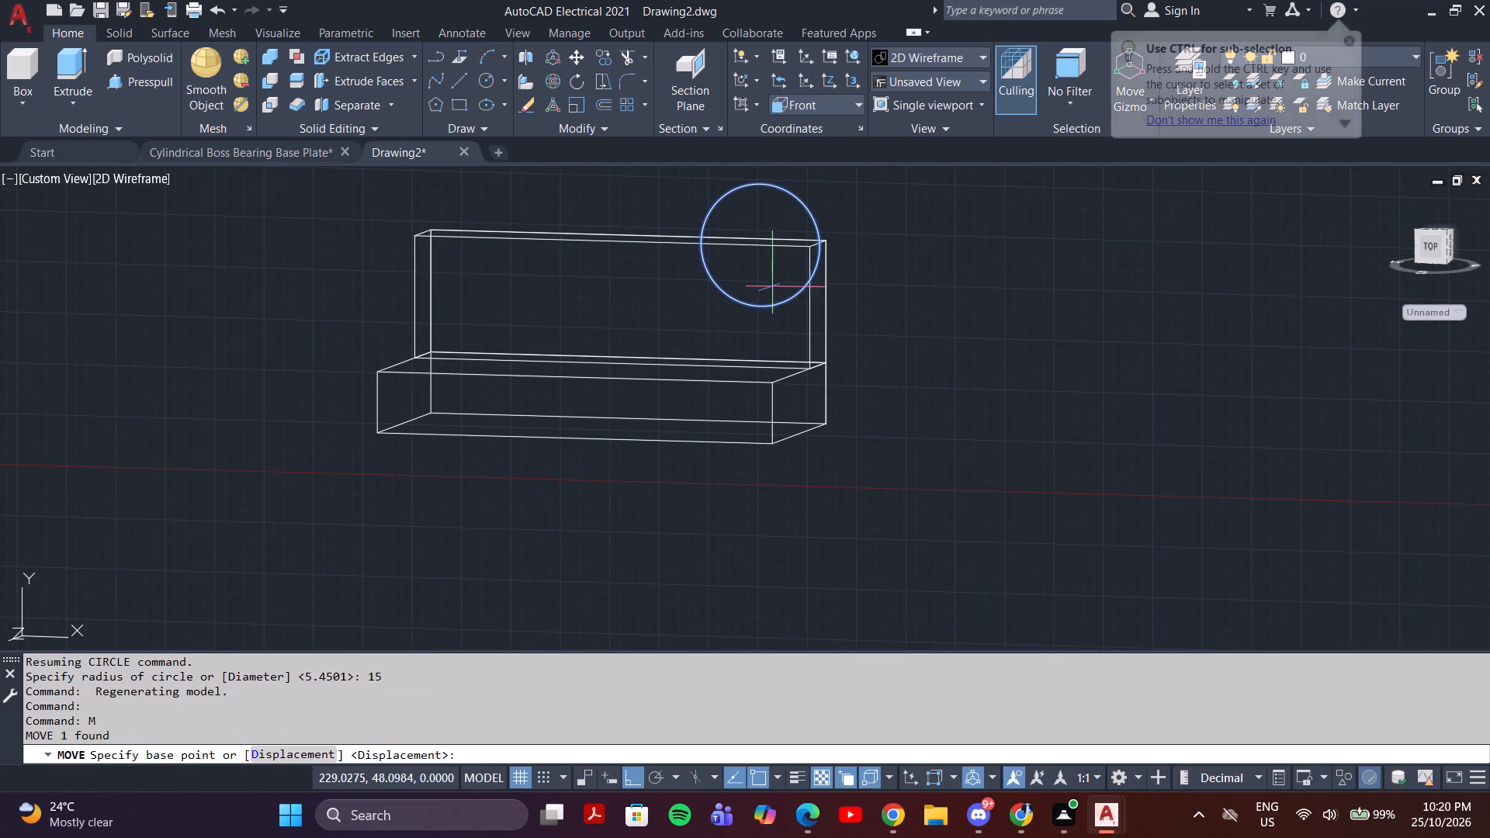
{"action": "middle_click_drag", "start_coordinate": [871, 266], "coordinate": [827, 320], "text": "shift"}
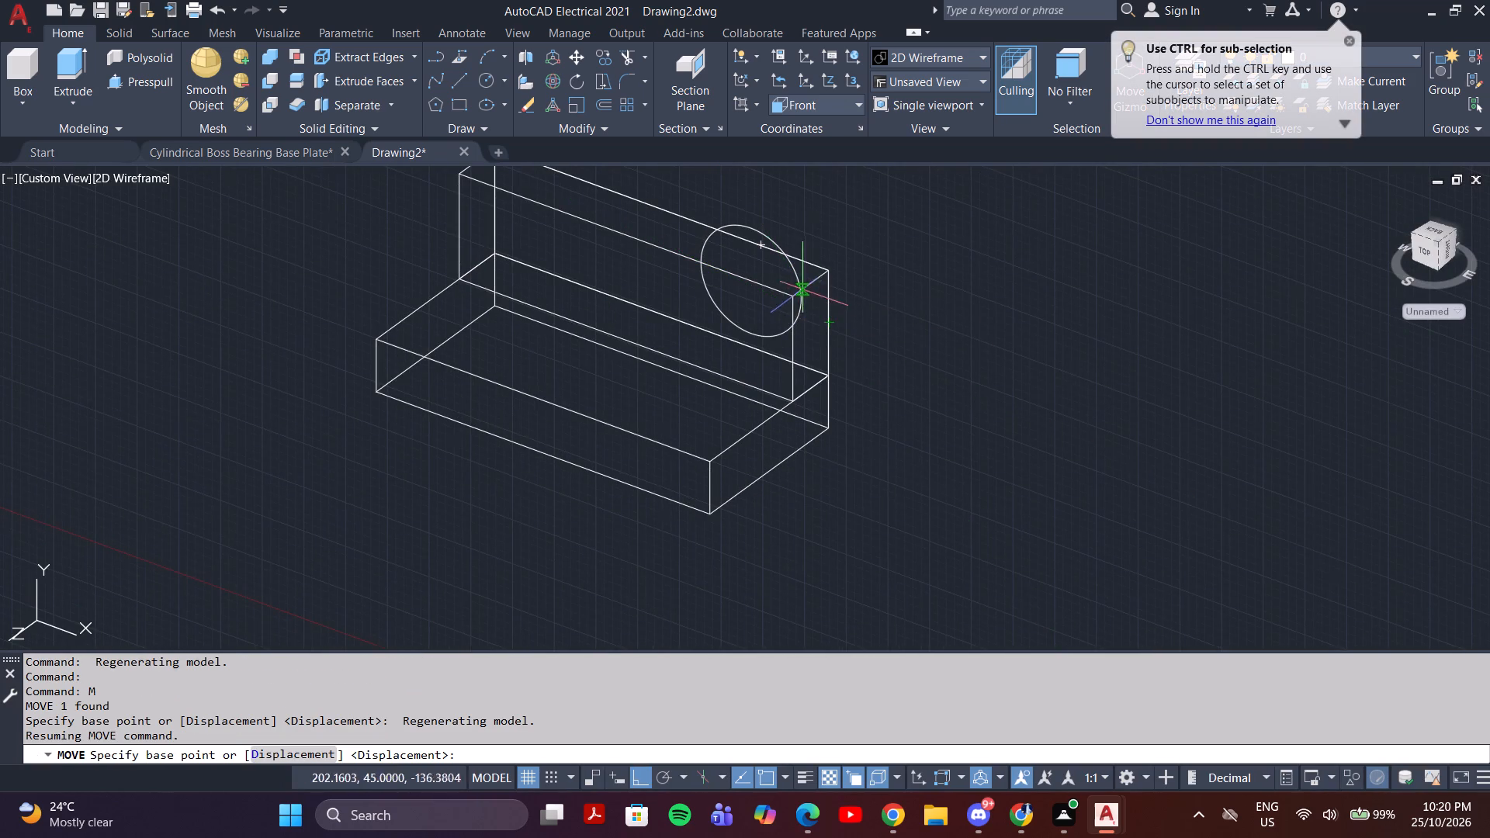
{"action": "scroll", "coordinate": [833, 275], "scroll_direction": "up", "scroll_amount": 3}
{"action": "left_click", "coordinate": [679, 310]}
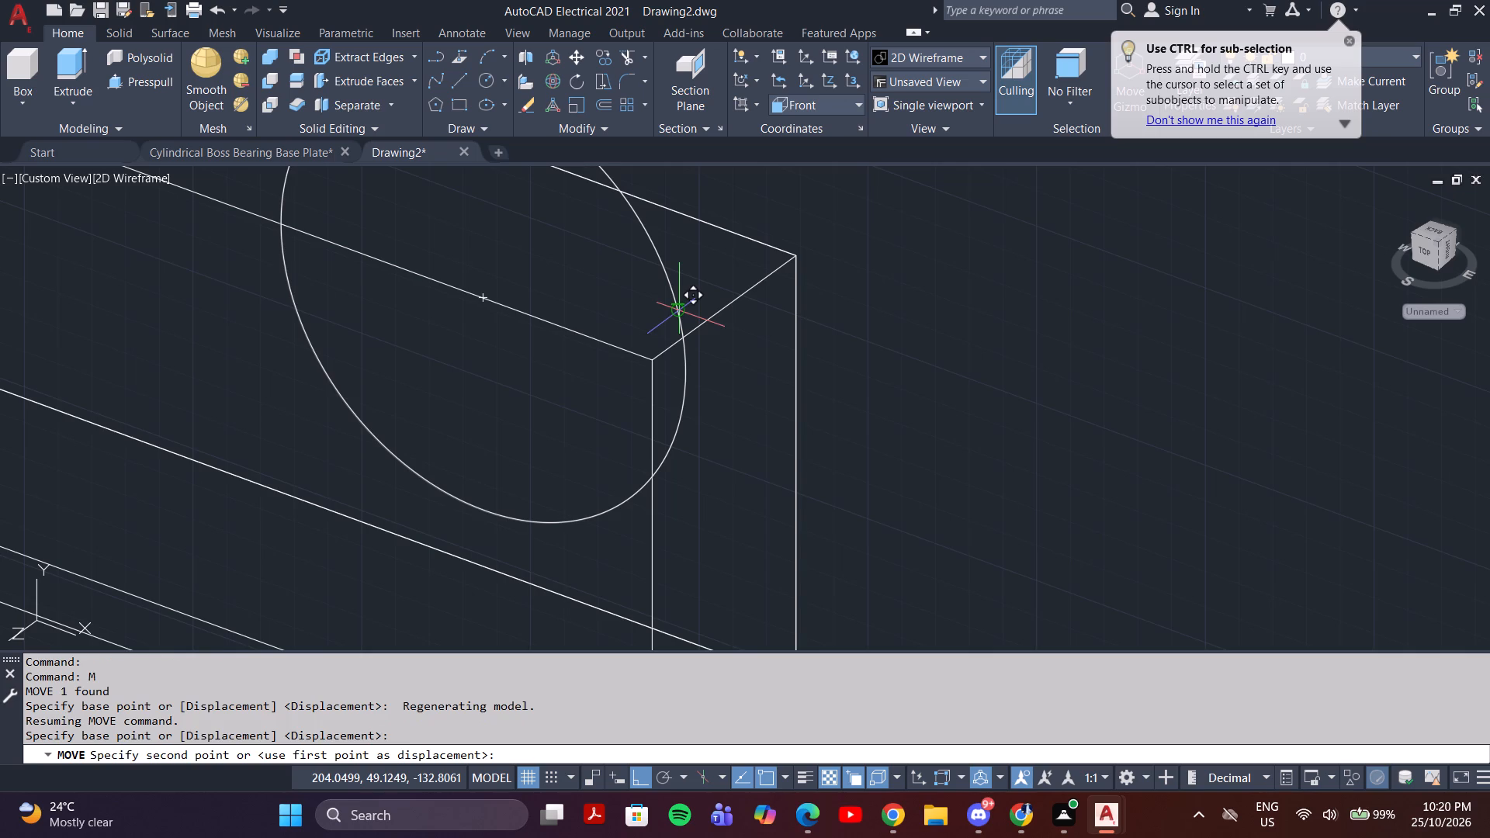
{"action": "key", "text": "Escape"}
Move the radius-15 circle from its outer side point to the upright plate's nearest front top corner.
{"action": "left_click", "coordinate": [679, 310]}
{"action": "key", "text": "m"}
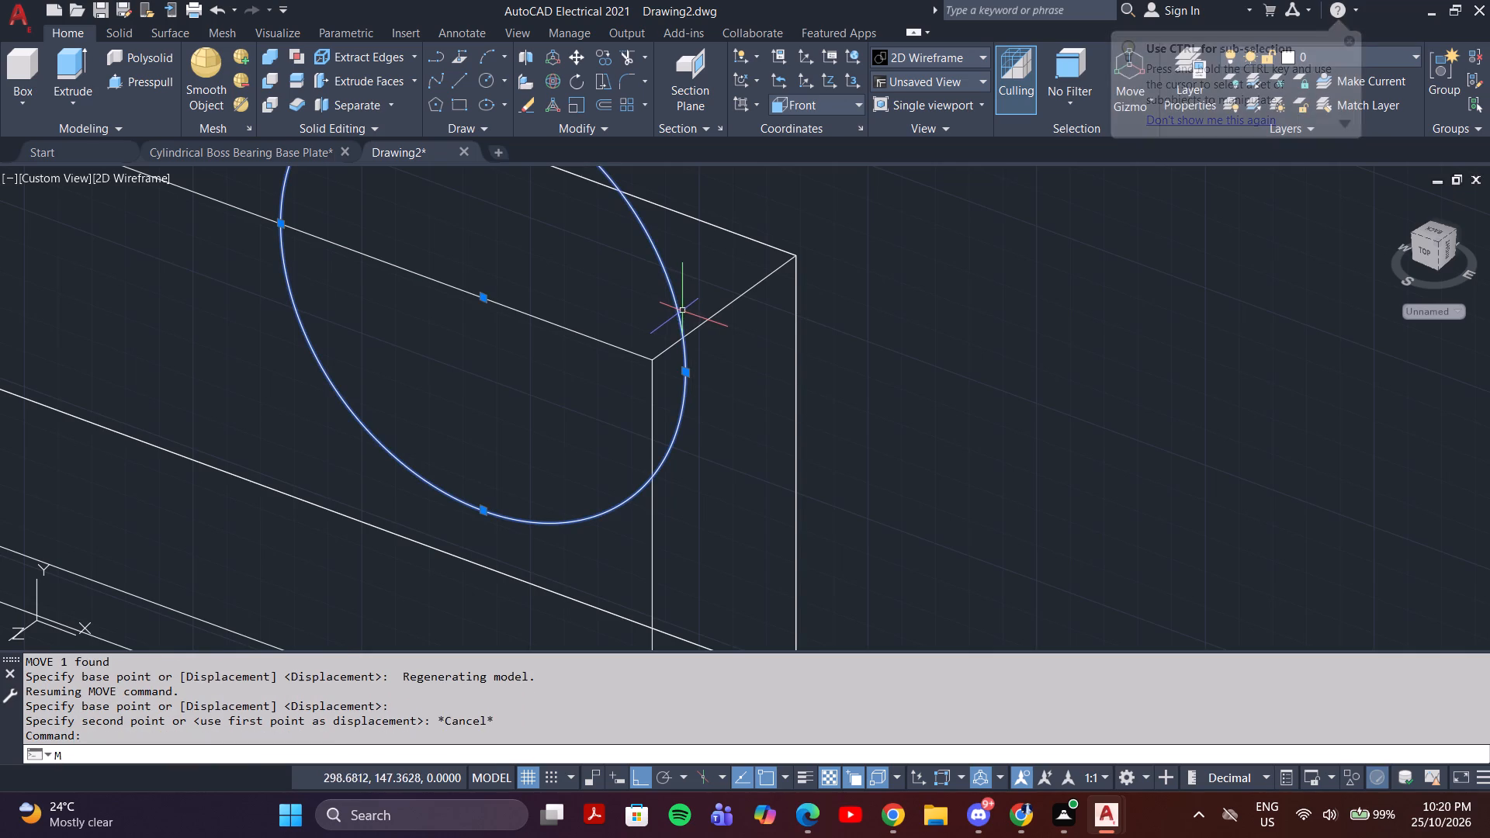
{"action": "key", "text": "Return"}
{"action": "left_click", "coordinate": [686, 358]}
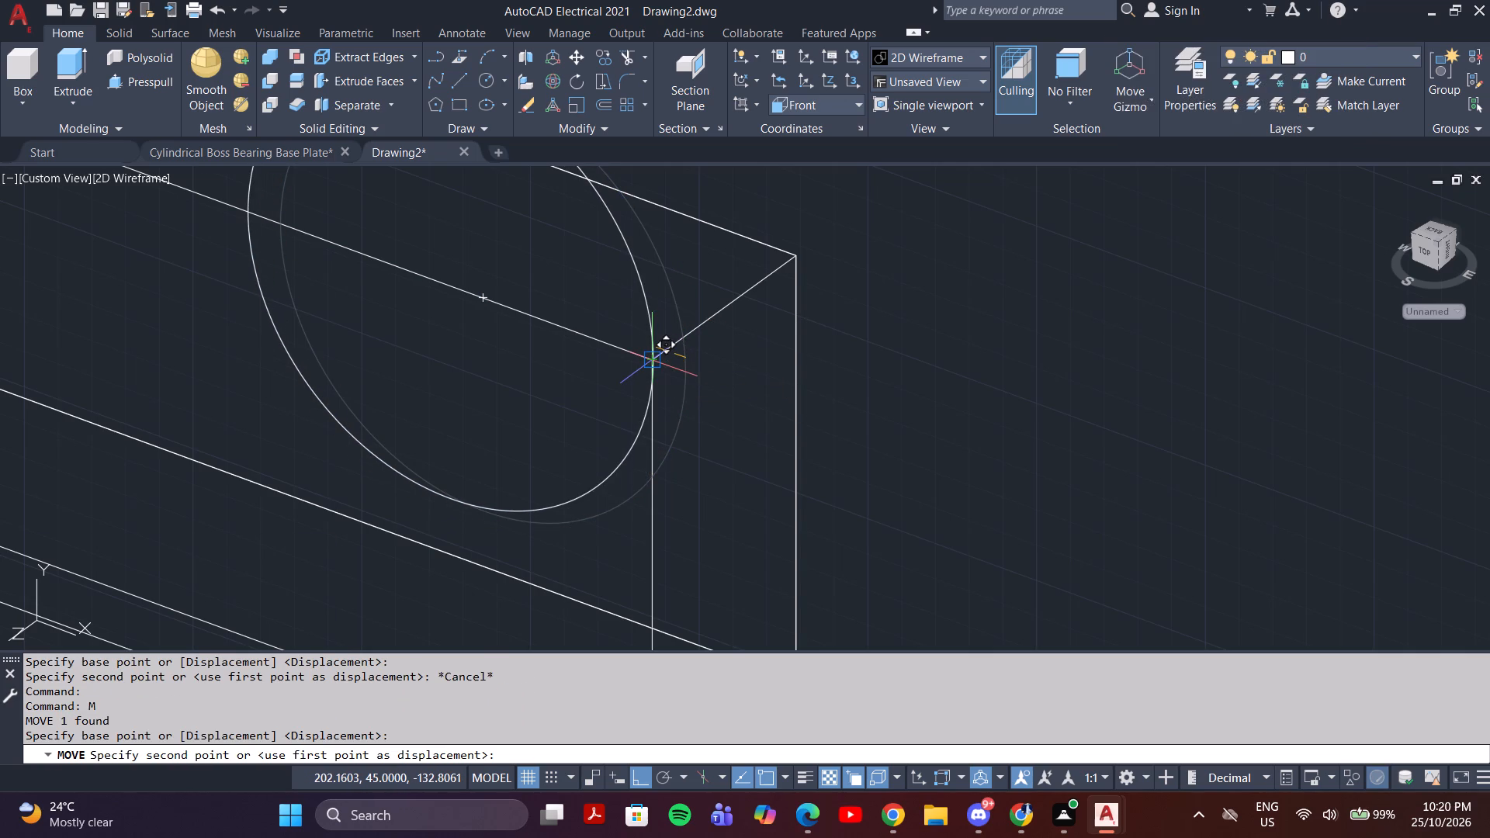
{"action": "left_click", "coordinate": [650, 362]}
{"action": "key", "text": "Escape"}
Copy the circle from its inner crossing with the plate's top front edge to the opposite front top corner.
{"action": "scroll", "coordinate": [830, 367], "scroll_direction": "down", "scroll_amount": 2}
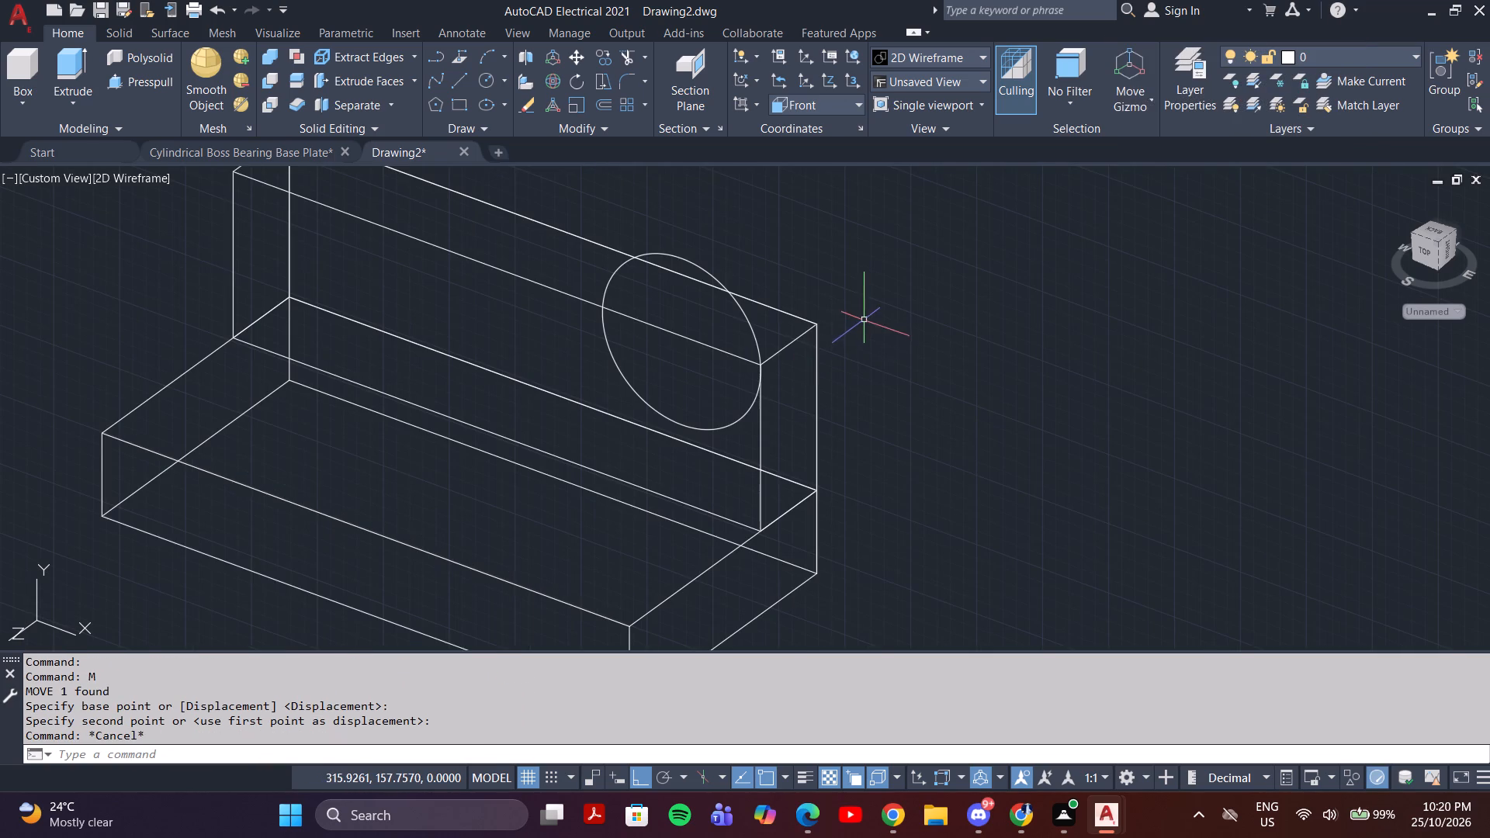
{"action": "middle_click_drag", "start_coordinate": [864, 320], "coordinate": [965, 300], "text": "shift"}
{"action": "left_click", "coordinate": [692, 279]}
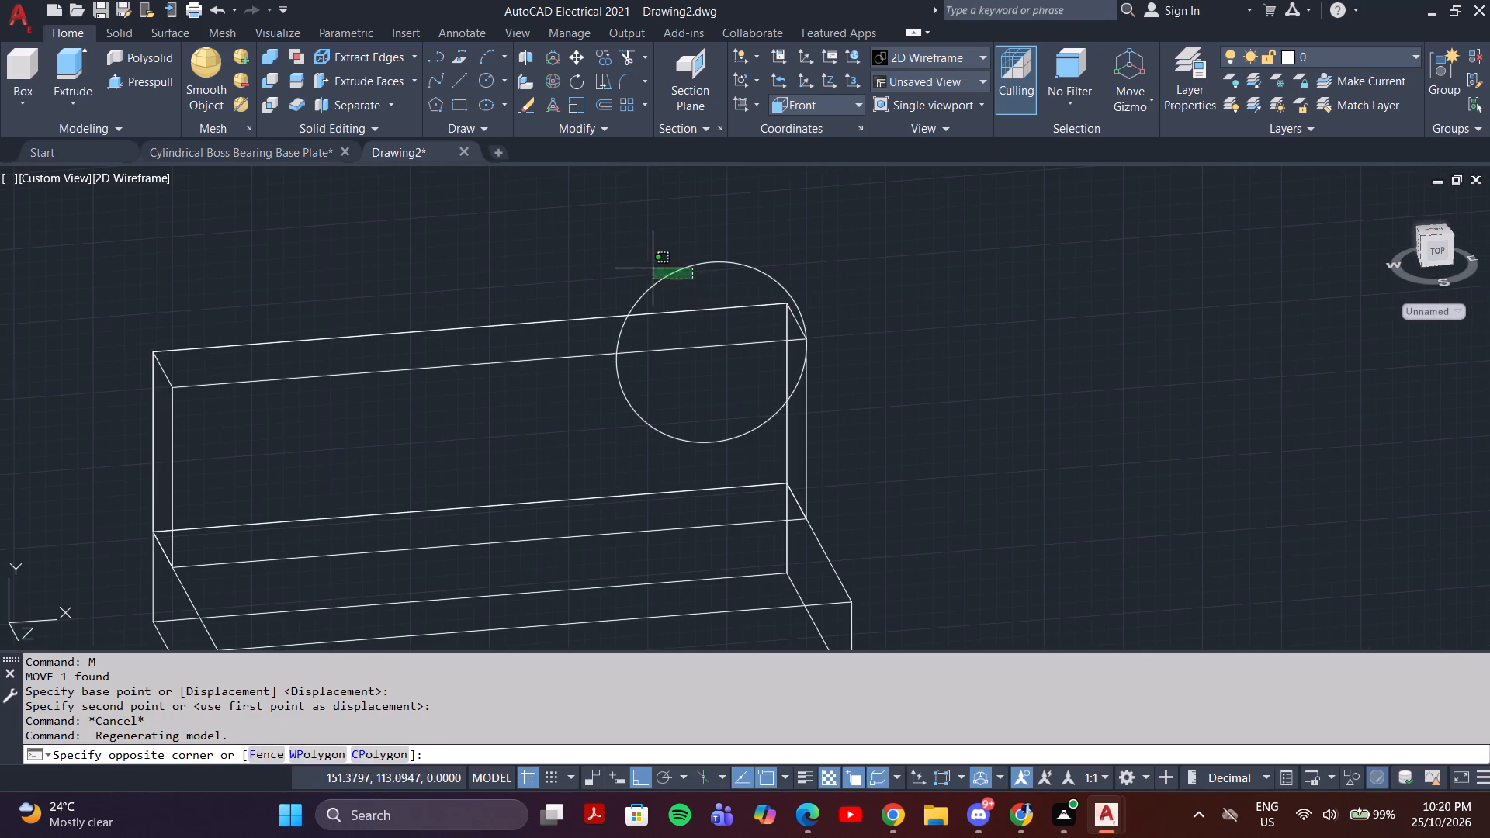
{"action": "left_click", "coordinate": [650, 268]}
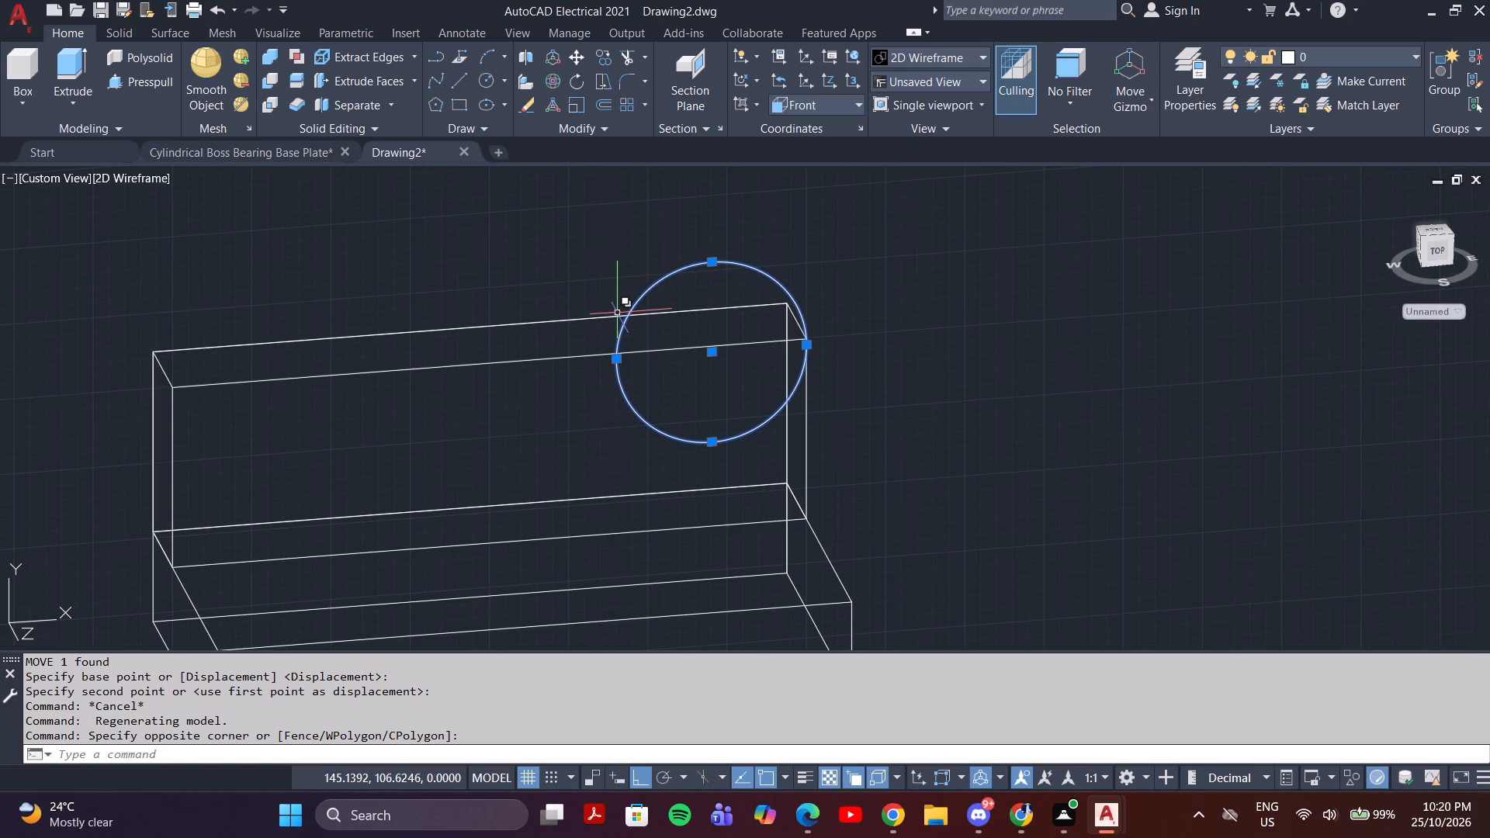
{"action": "type", "text": "CO"}
{"action": "key", "text": "Return"}
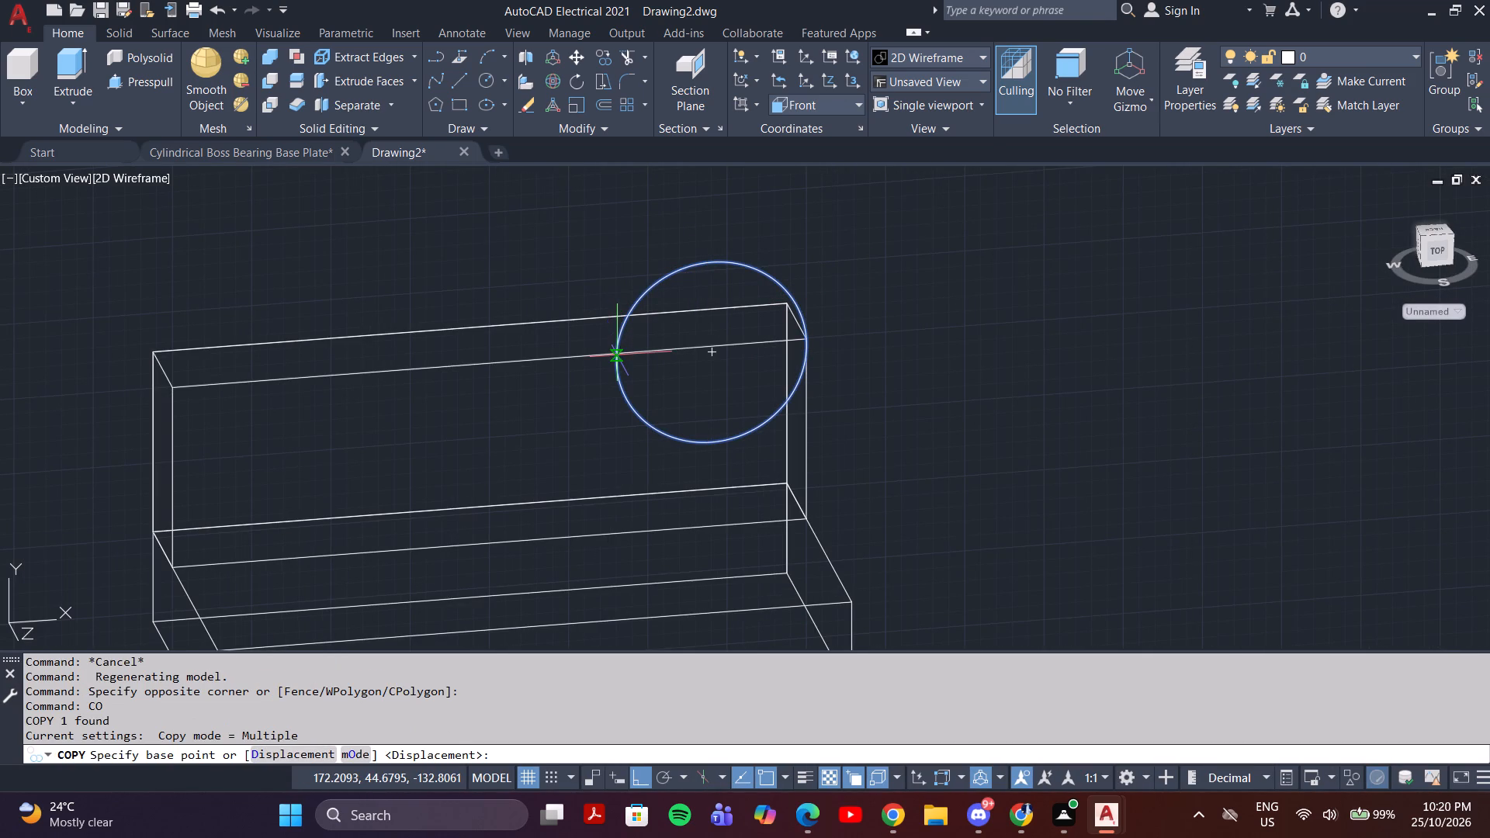
{"action": "left_click", "coordinate": [617, 355]}
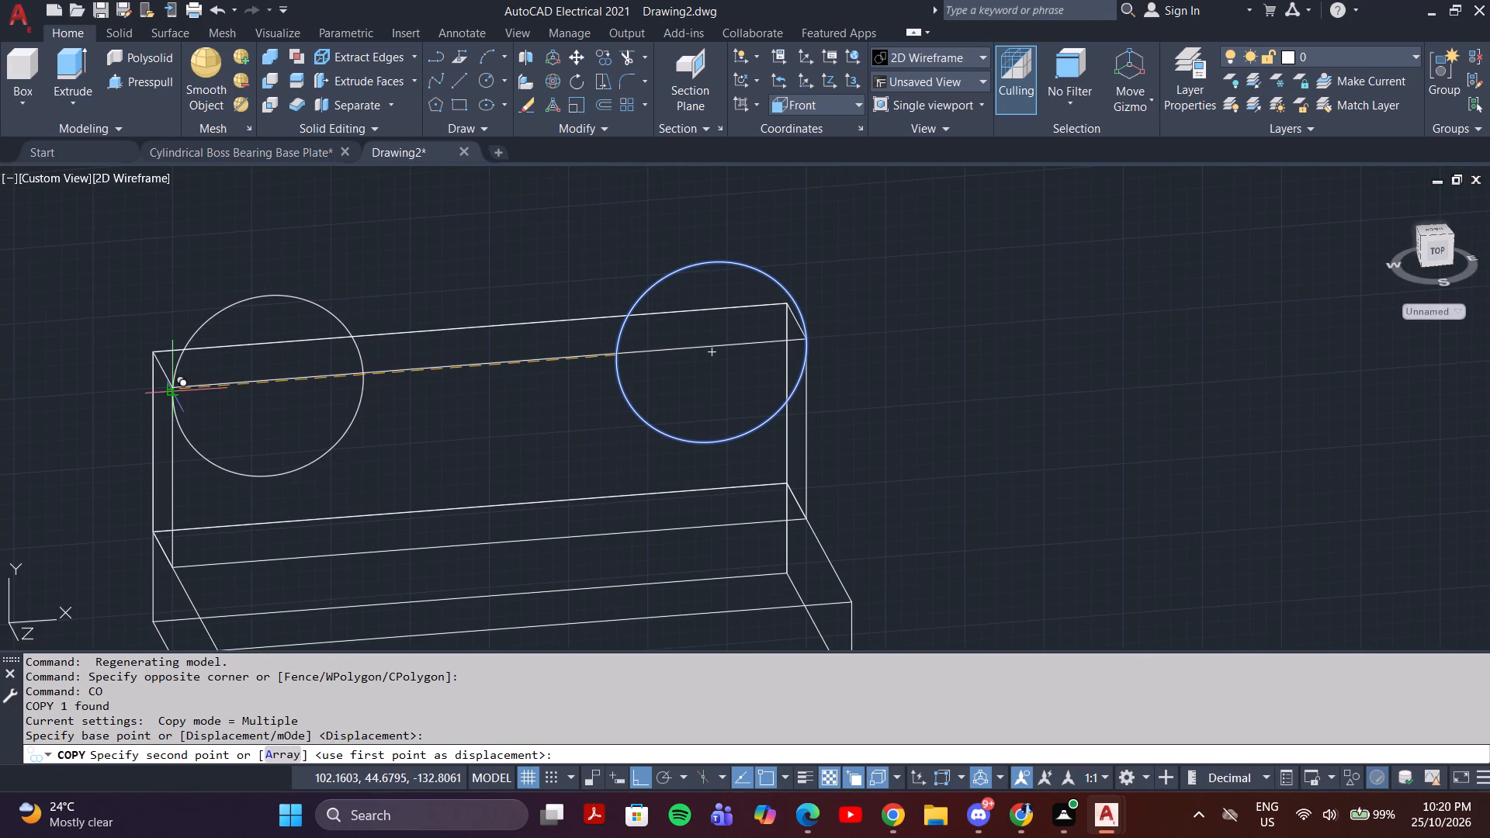
{"action": "left_click", "coordinate": [172, 390]}
{"action": "key", "text": "Escape"}
Trim away the lower half of both circles below the upright plate's top front edge, leaving two arcs.
{"action": "middle_click_drag", "start_coordinate": [487, 306], "coordinate": [495, 292], "text": "shift"}
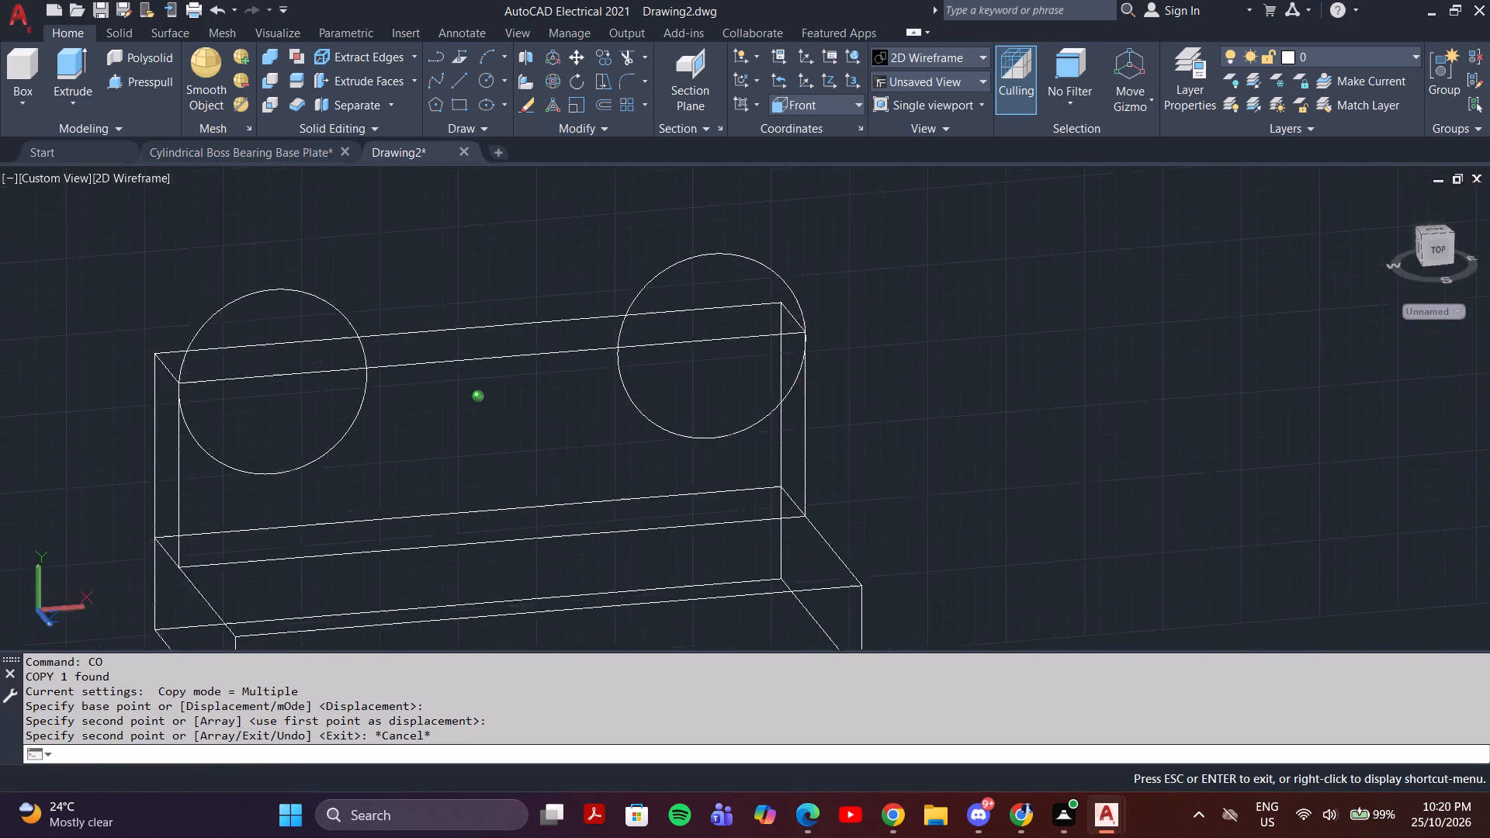
{"action": "middle_click_drag", "start_coordinate": [495, 292], "coordinate": [477, 306], "text": "shift"}
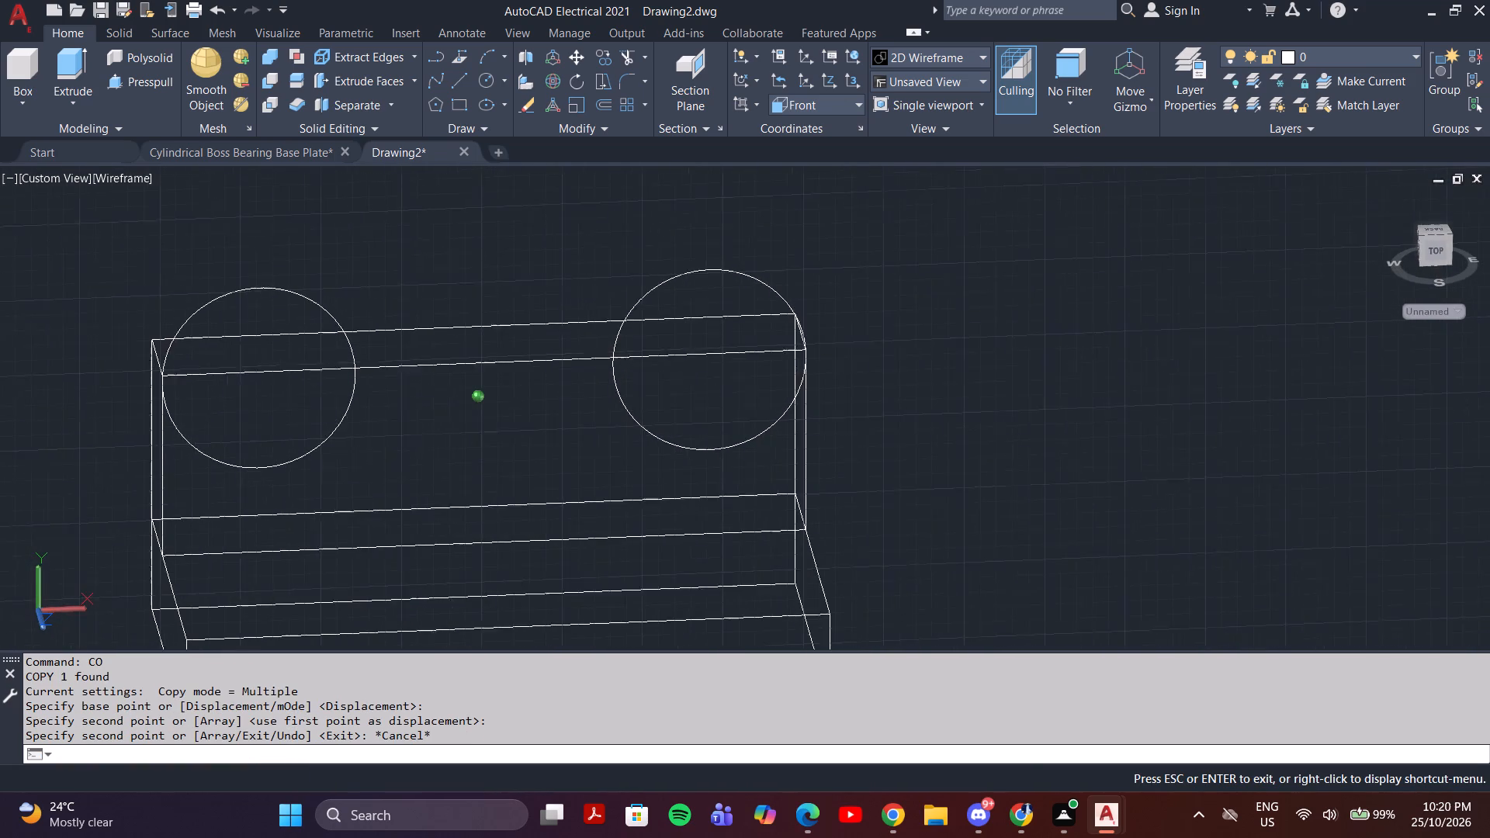
{"action": "middle_click_drag", "start_coordinate": [477, 306], "coordinate": [477, 307], "text": "shift"}
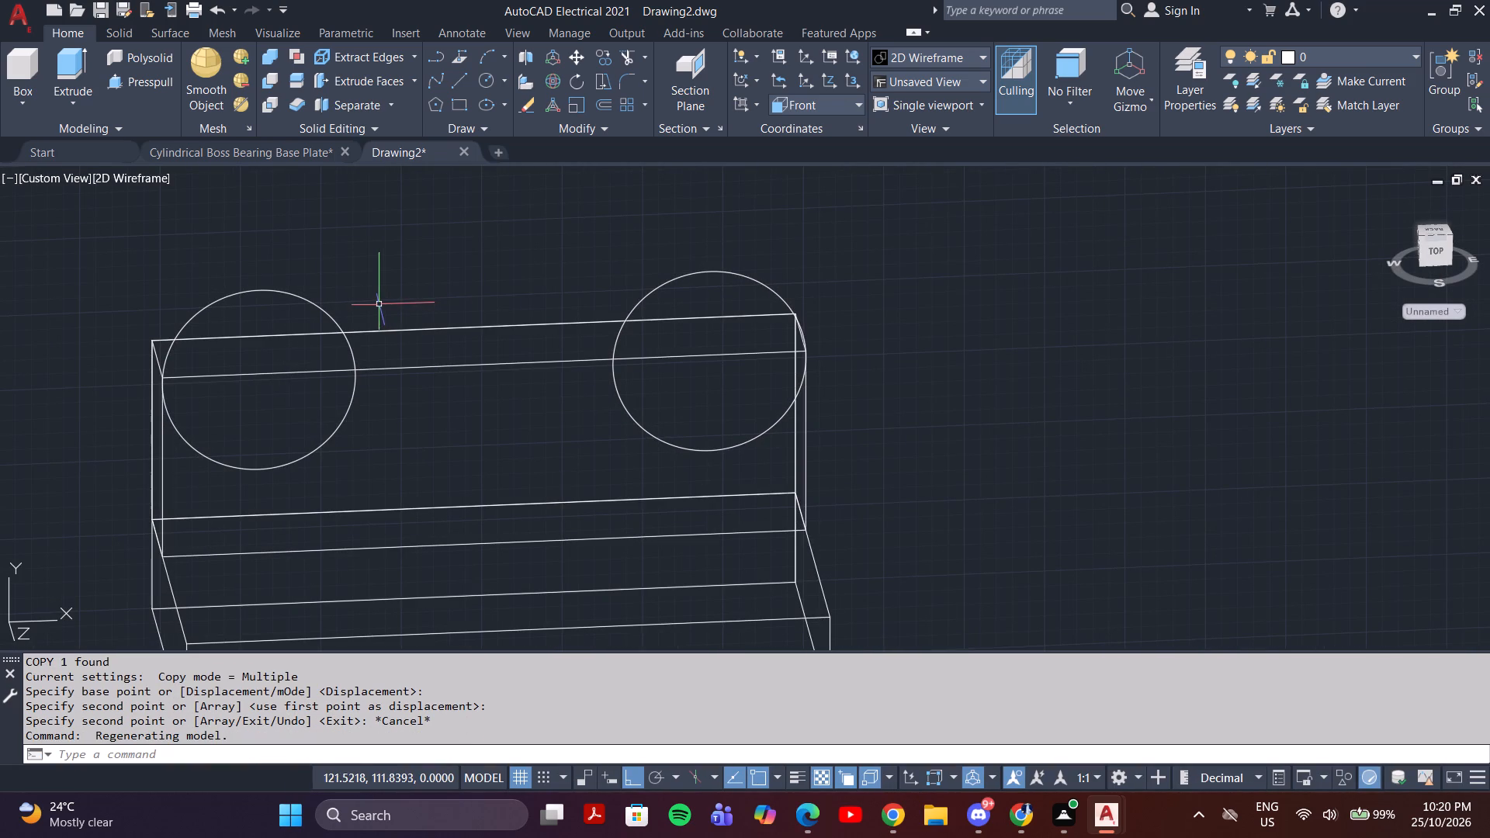
{"action": "type", "text": "TR"}
{"action": "key", "text": "Return"}
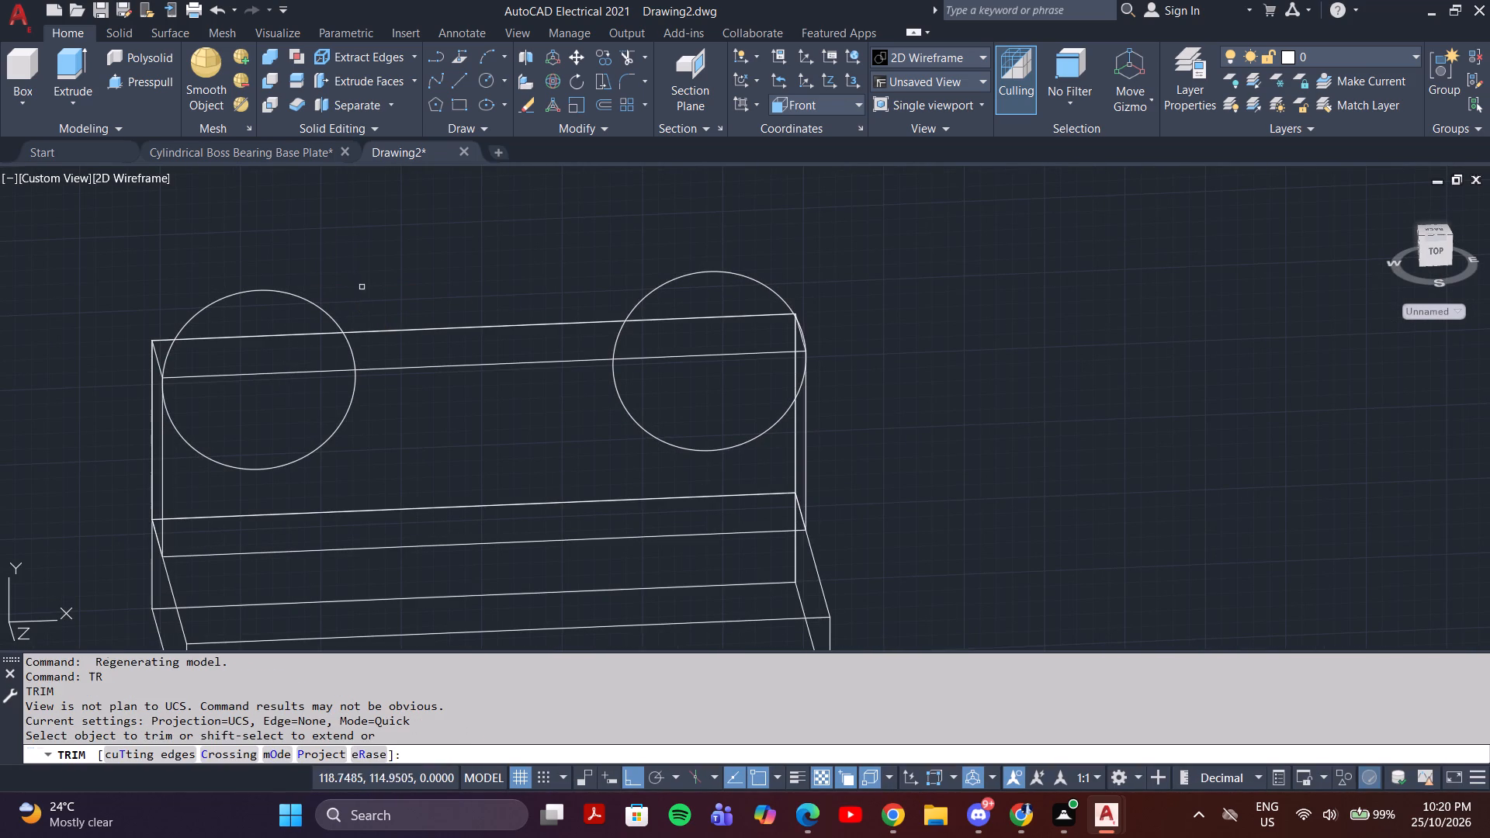
{"action": "left_click", "coordinate": [340, 424]}
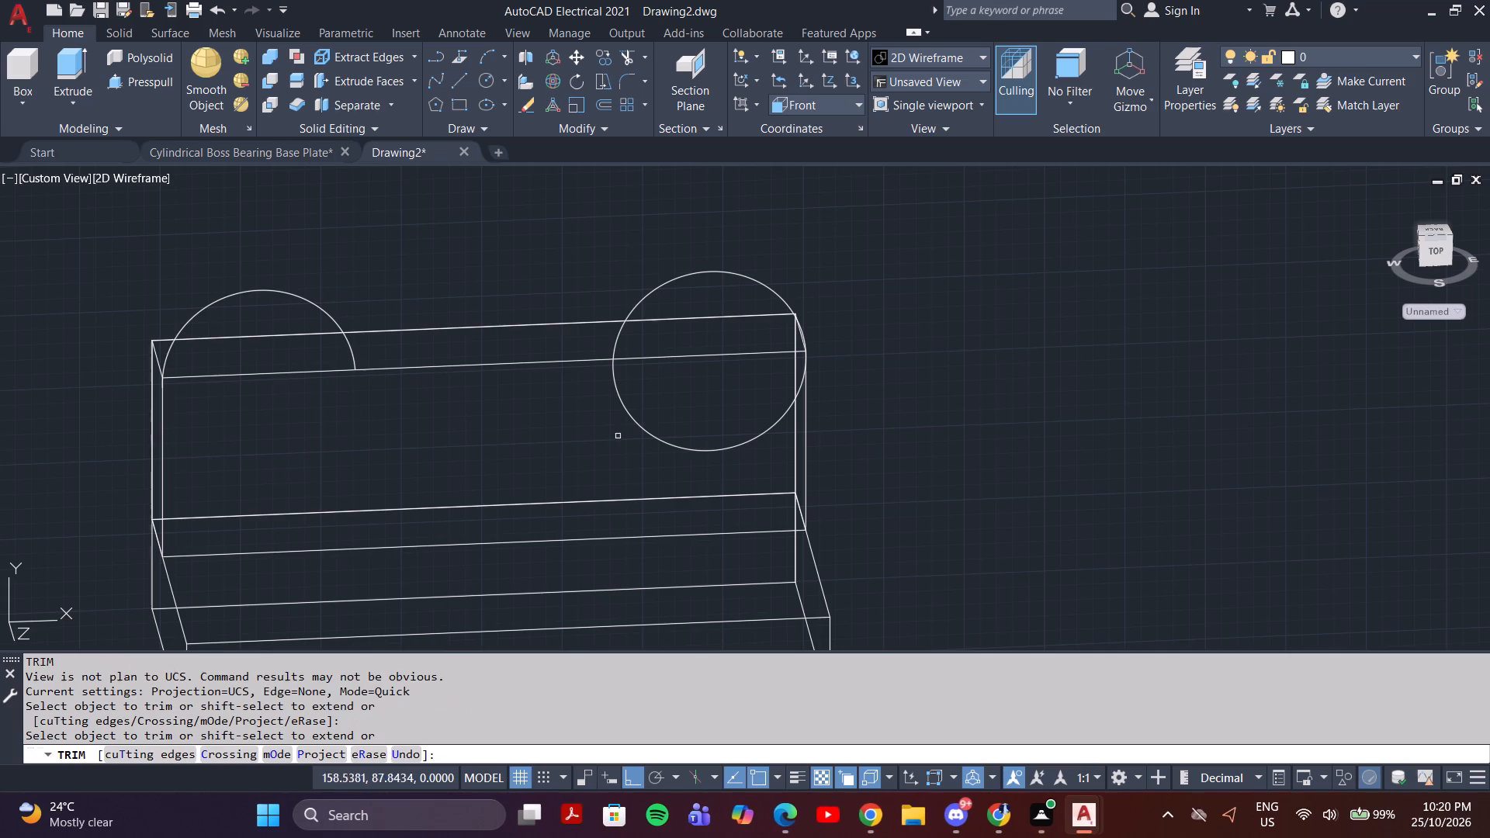
{"action": "left_click", "coordinate": [634, 414]}
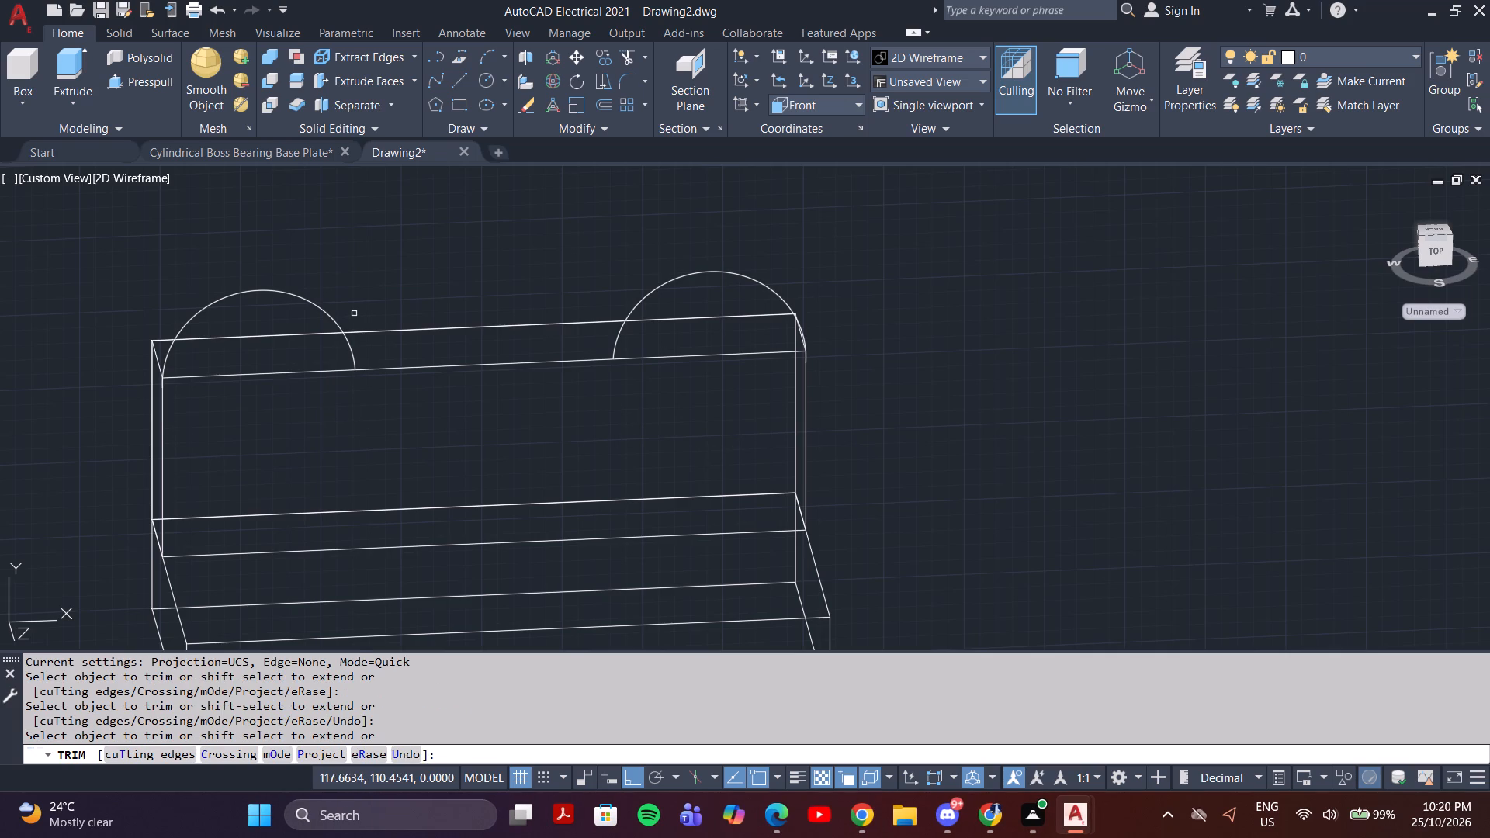
{"action": "middle_click_drag", "start_coordinate": [1007, 337], "coordinate": [867, 372]}
{"action": "middle_click_drag", "start_coordinate": [1101, 352], "coordinate": [945, 313], "text": "shift"}
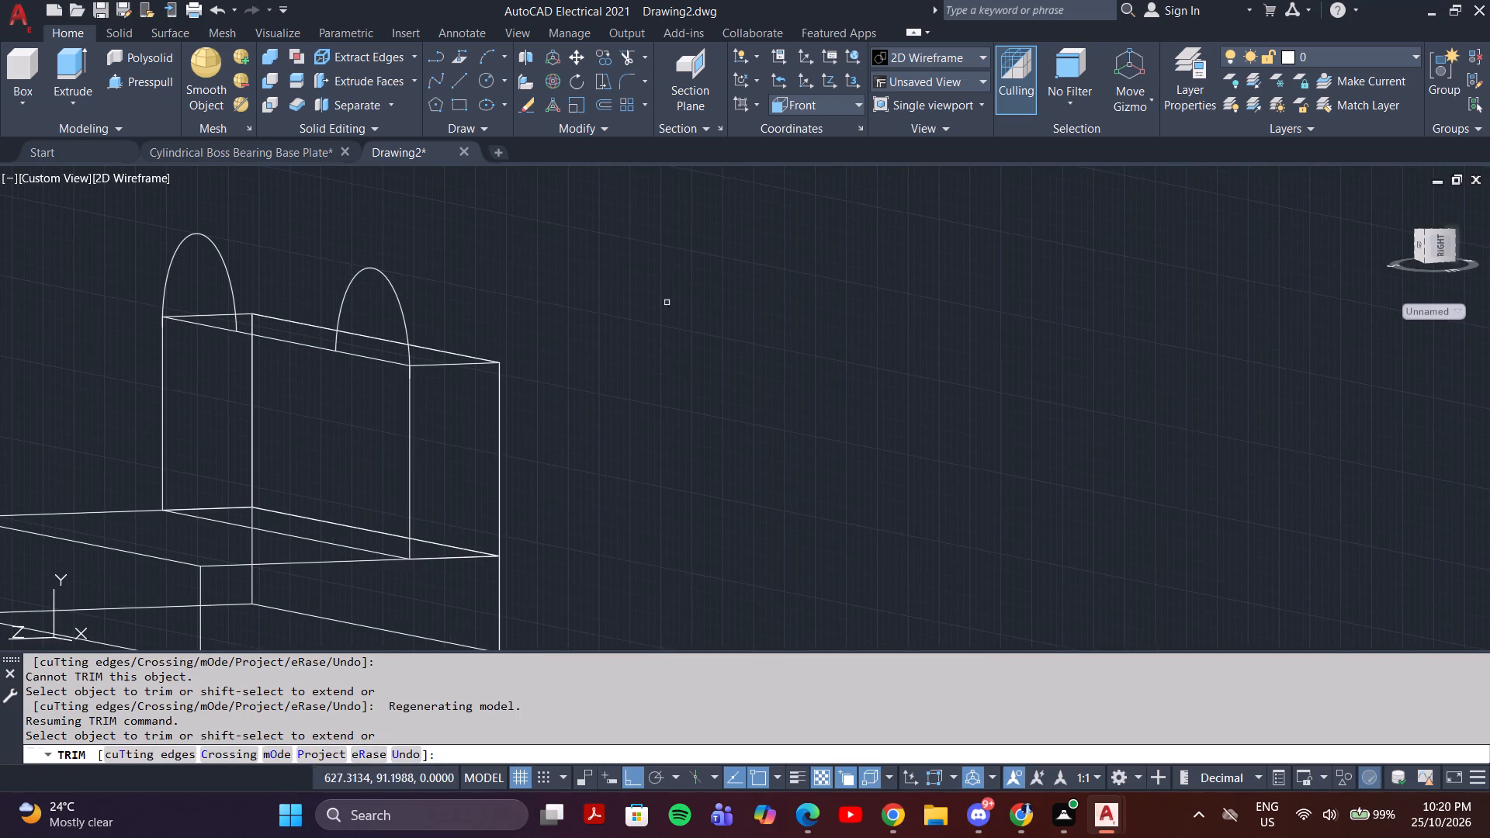
{"action": "key", "text": "Escape"}
Copy one front arc from the plate's front top corner to the back top corner at the same end.
{"action": "left_click", "coordinate": [407, 320]}
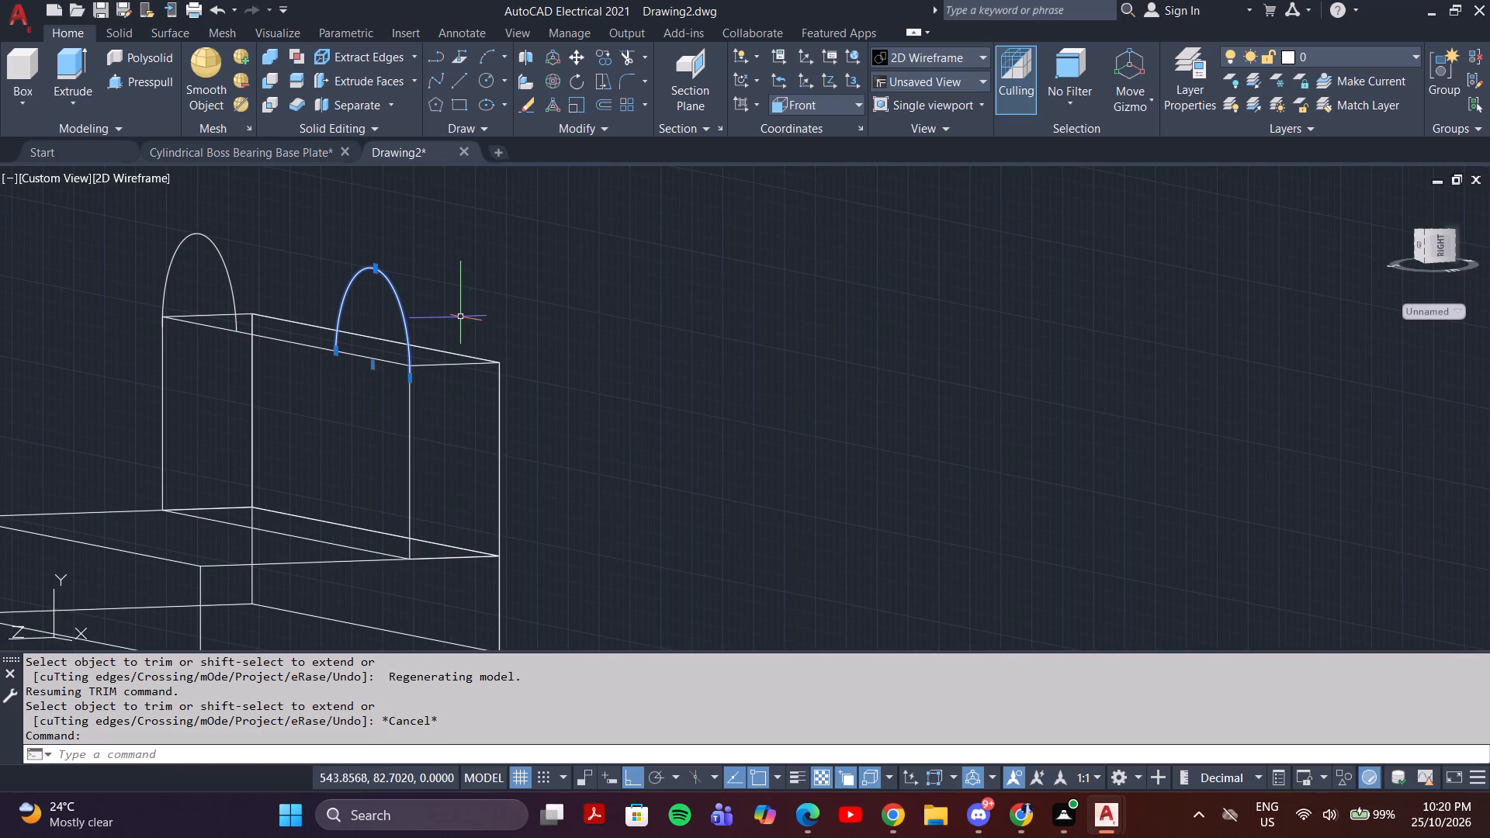
{"action": "key", "text": "c"}
{"action": "key", "text": "o"}
{"action": "key", "text": "Return"}
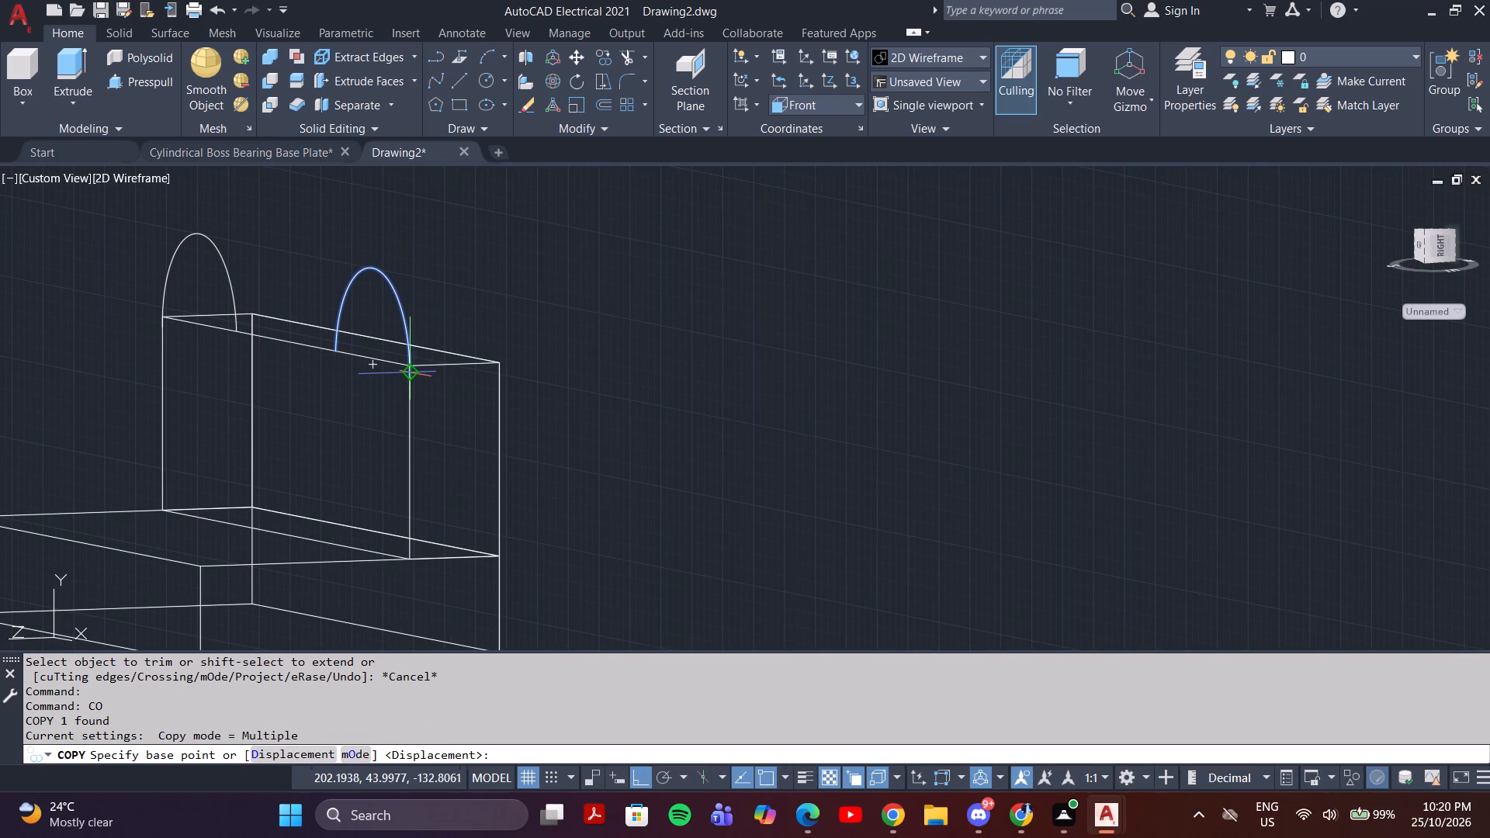
{"action": "left_click", "coordinate": [407, 363]}
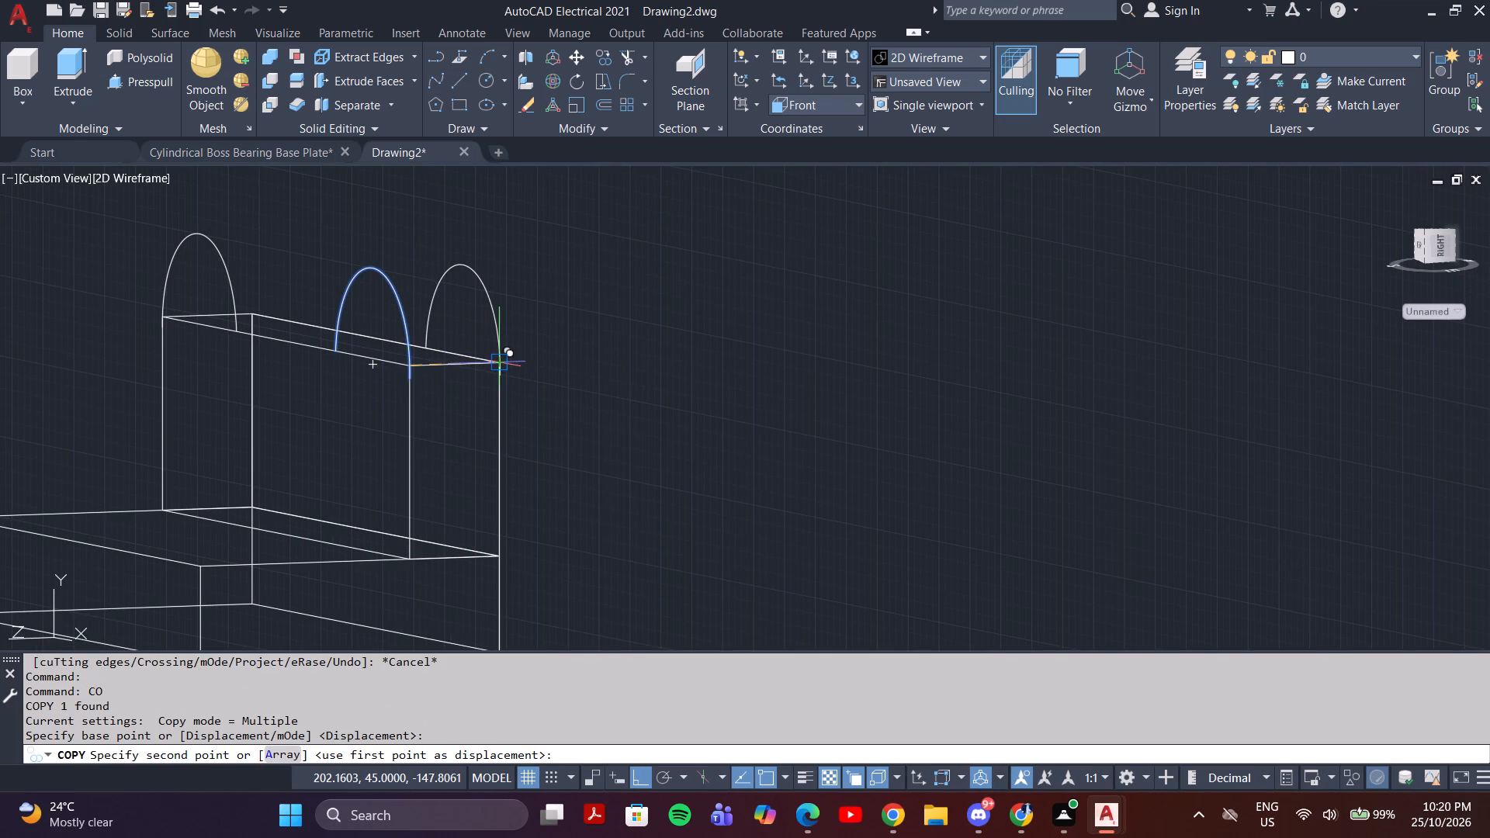
{"action": "left_click", "coordinate": [494, 368]}
{"action": "key", "text": "Escape"}
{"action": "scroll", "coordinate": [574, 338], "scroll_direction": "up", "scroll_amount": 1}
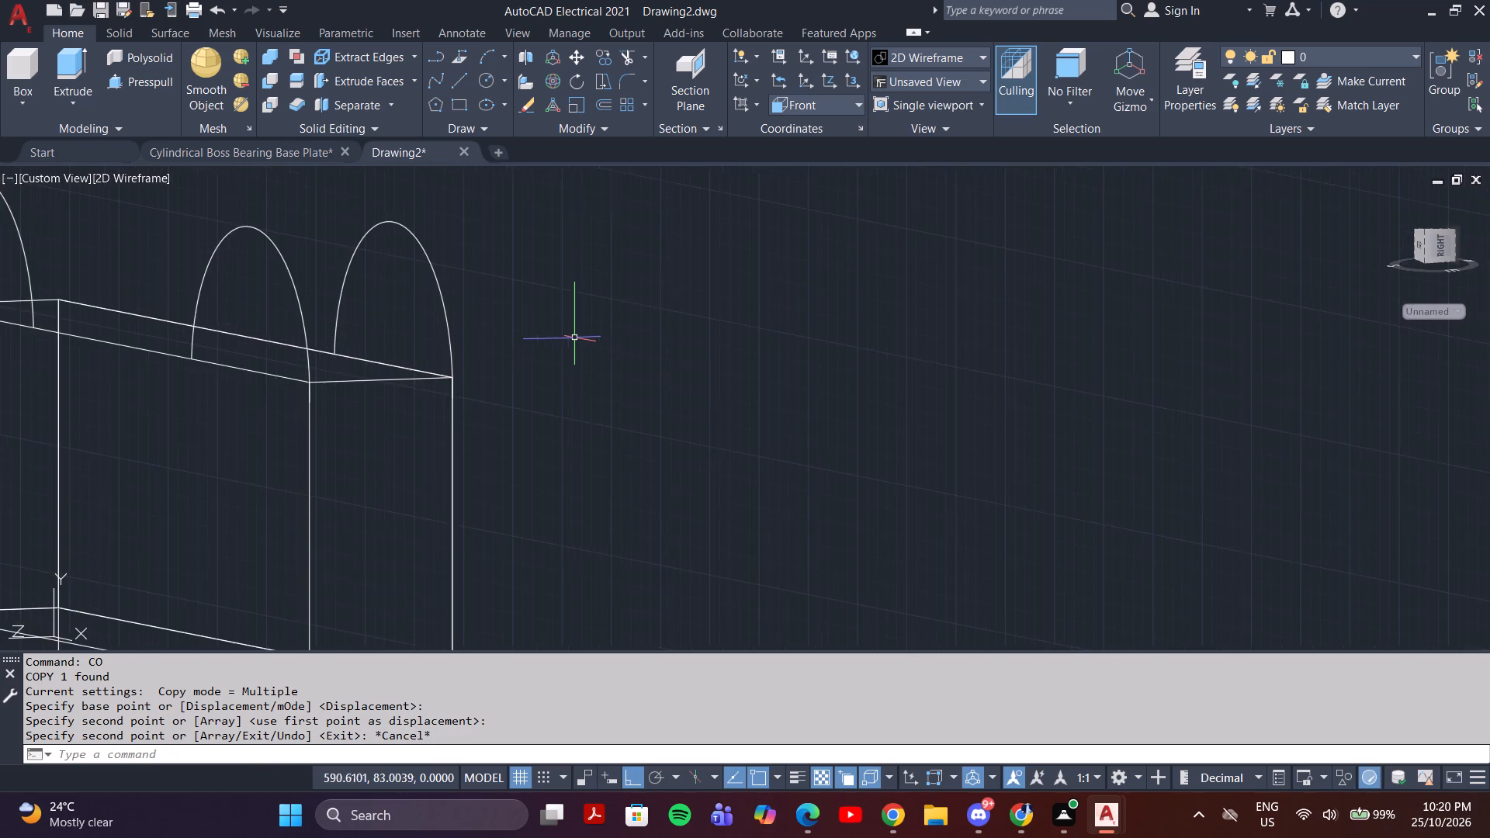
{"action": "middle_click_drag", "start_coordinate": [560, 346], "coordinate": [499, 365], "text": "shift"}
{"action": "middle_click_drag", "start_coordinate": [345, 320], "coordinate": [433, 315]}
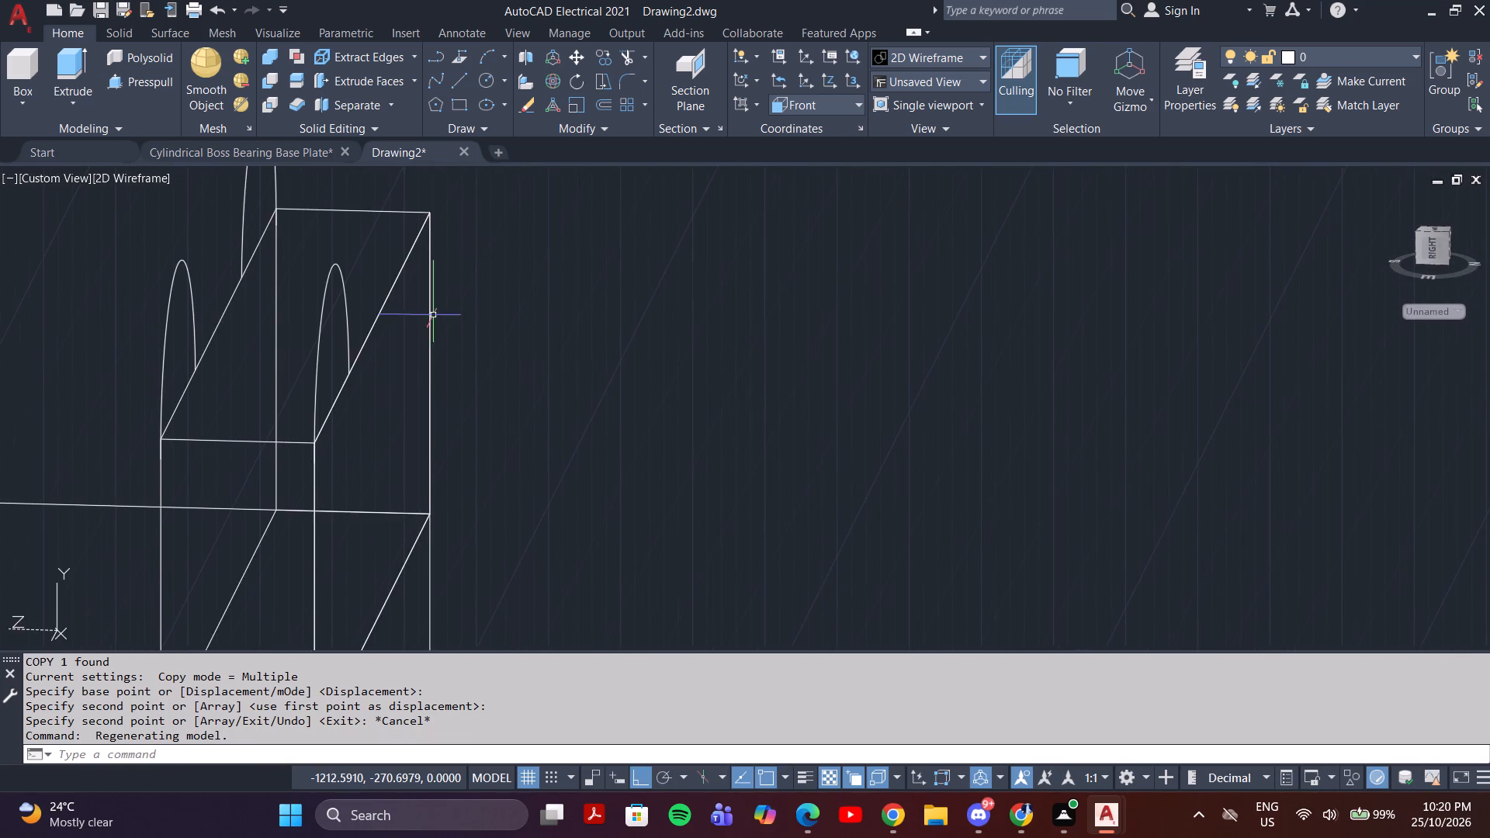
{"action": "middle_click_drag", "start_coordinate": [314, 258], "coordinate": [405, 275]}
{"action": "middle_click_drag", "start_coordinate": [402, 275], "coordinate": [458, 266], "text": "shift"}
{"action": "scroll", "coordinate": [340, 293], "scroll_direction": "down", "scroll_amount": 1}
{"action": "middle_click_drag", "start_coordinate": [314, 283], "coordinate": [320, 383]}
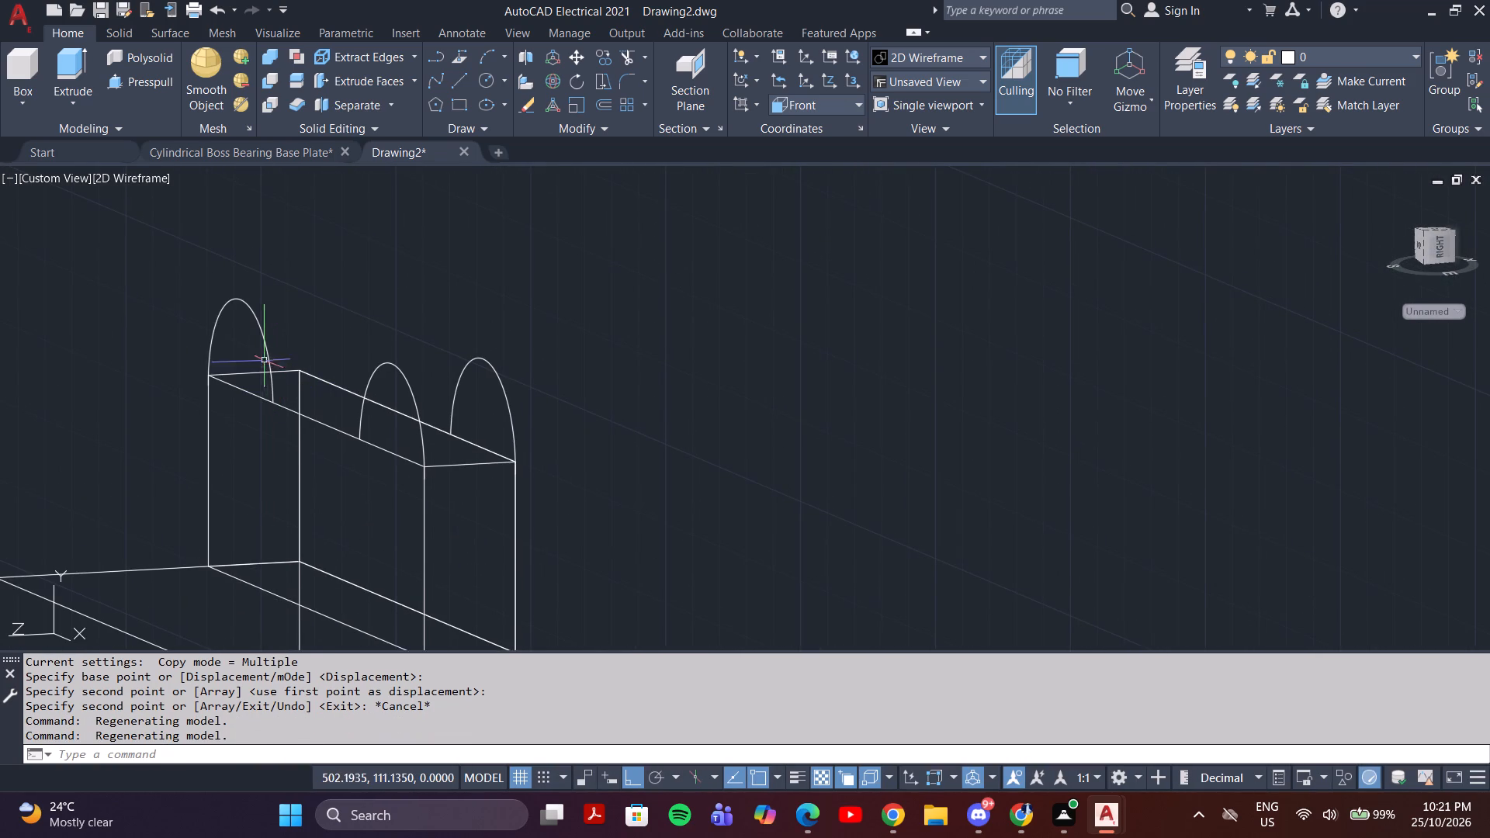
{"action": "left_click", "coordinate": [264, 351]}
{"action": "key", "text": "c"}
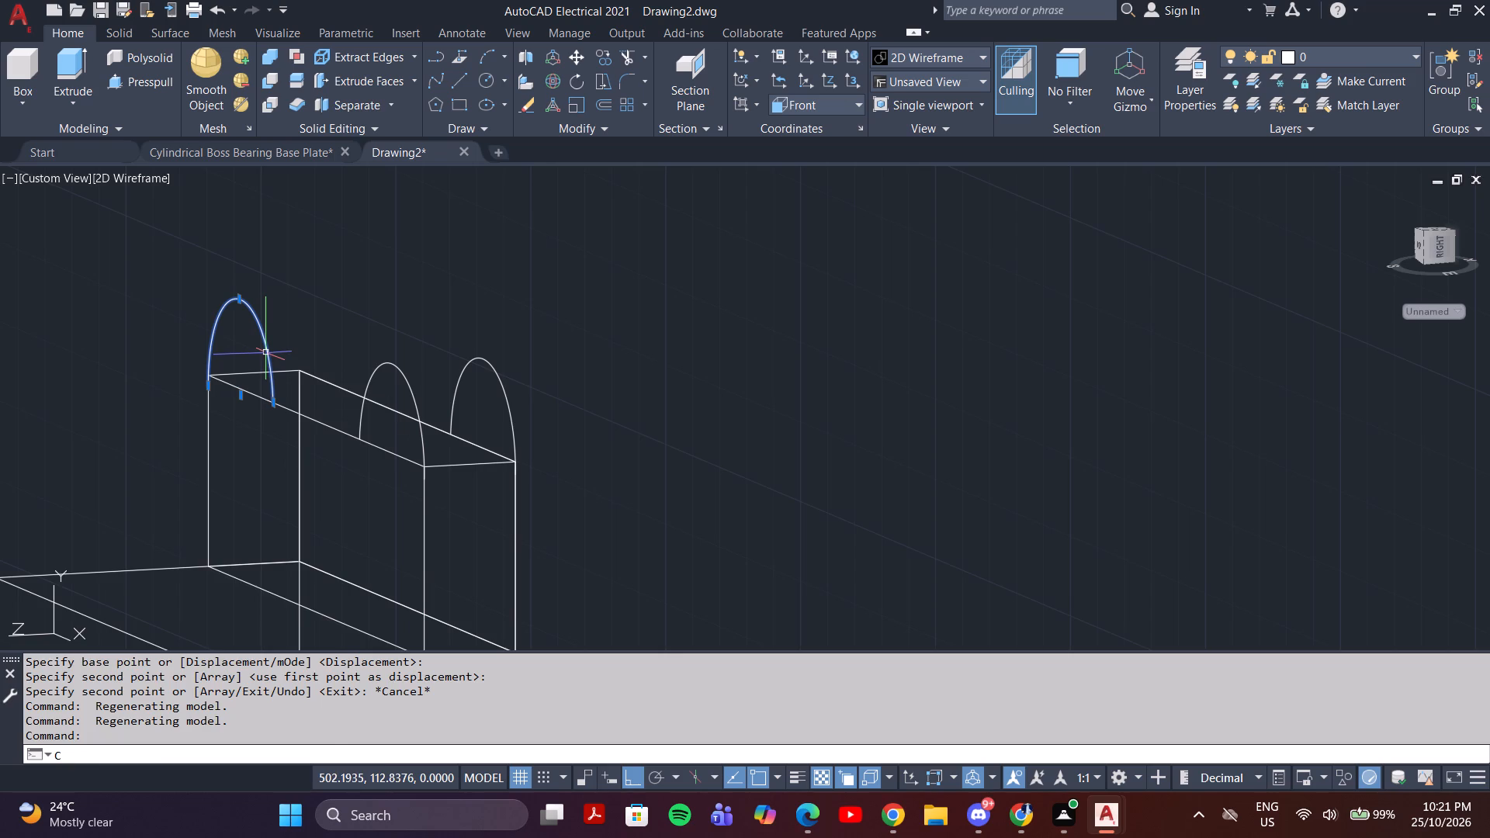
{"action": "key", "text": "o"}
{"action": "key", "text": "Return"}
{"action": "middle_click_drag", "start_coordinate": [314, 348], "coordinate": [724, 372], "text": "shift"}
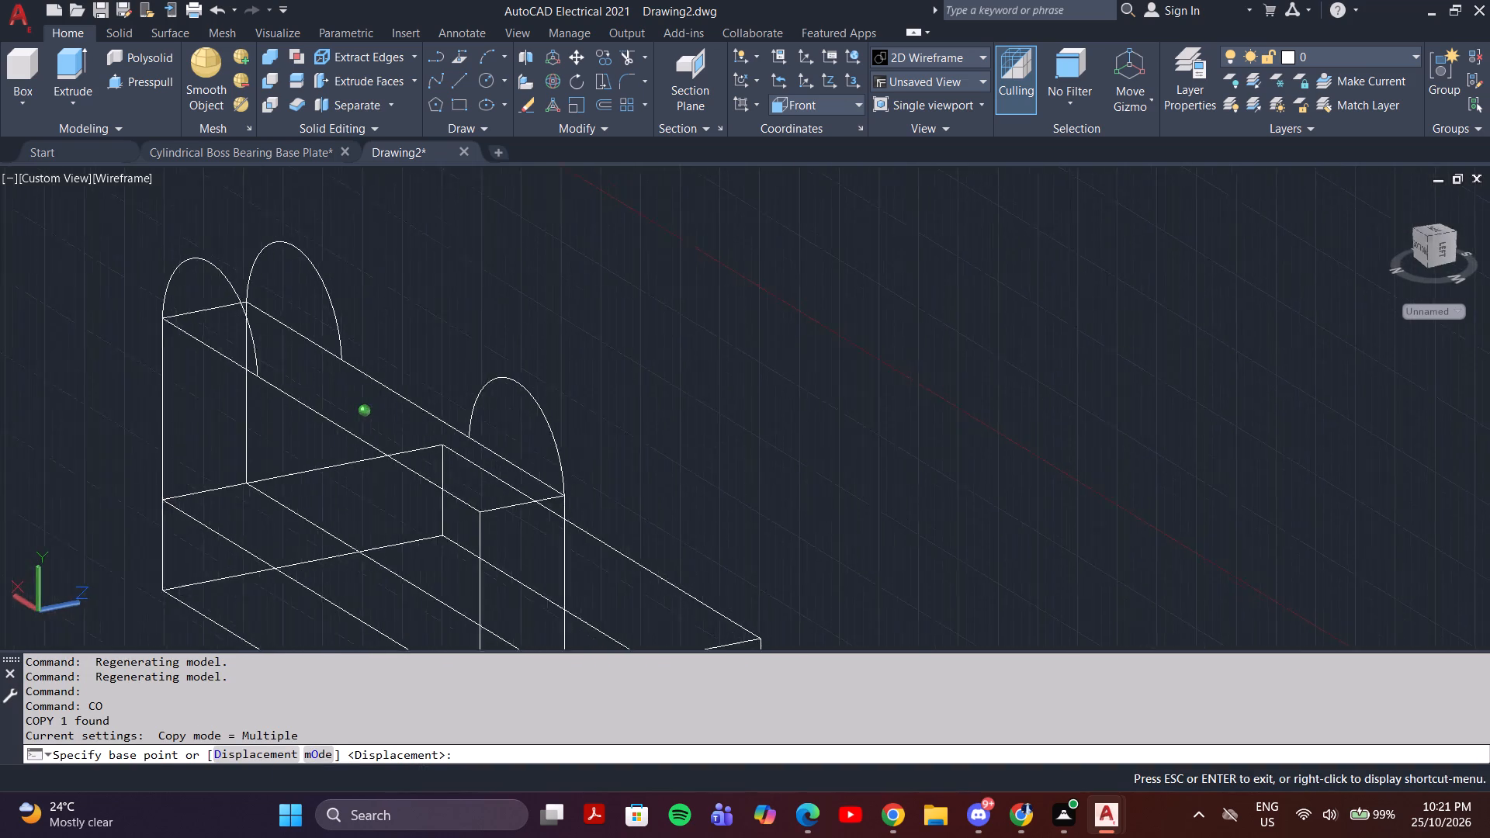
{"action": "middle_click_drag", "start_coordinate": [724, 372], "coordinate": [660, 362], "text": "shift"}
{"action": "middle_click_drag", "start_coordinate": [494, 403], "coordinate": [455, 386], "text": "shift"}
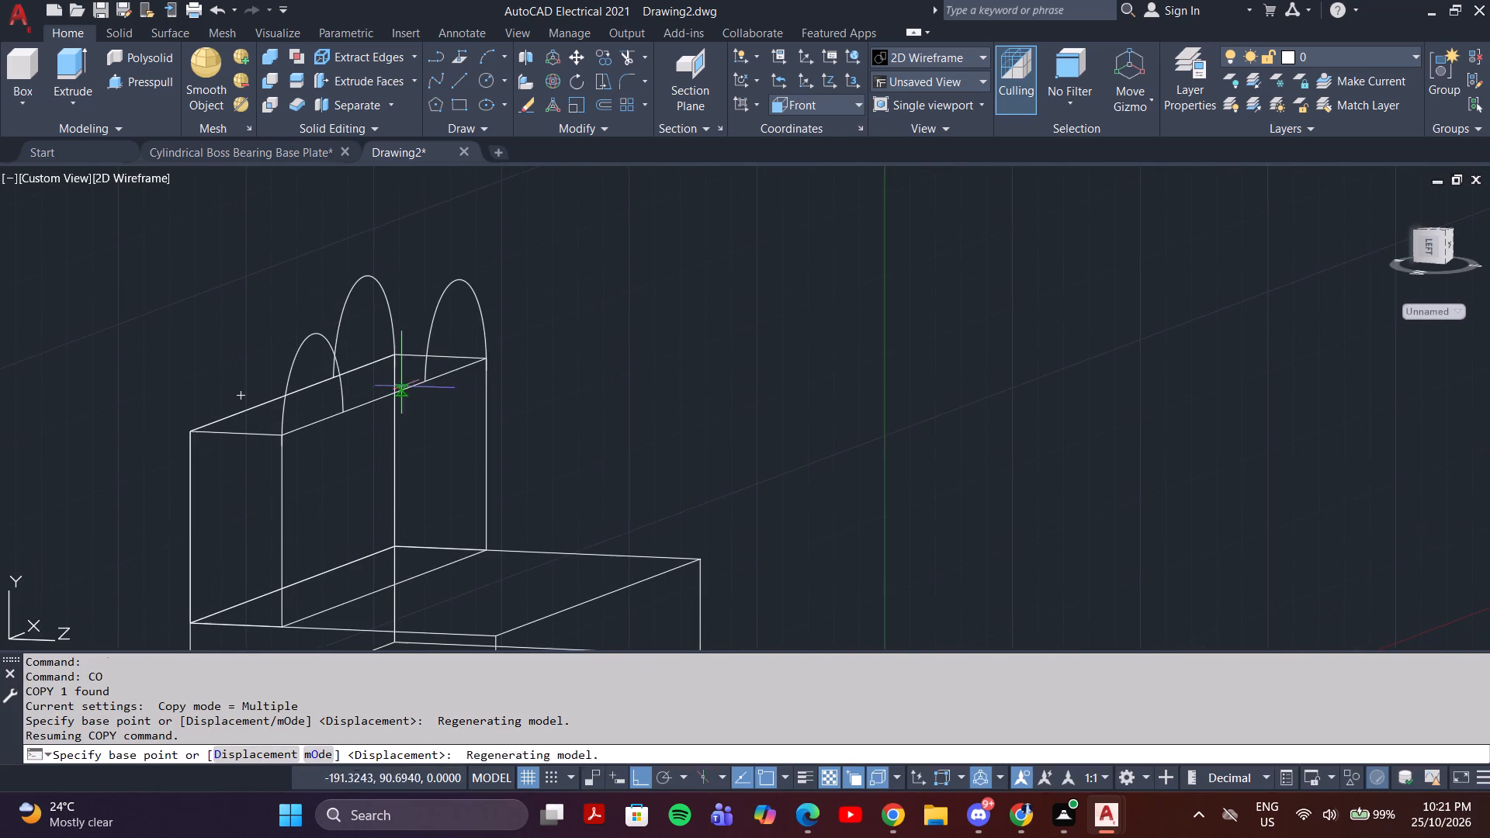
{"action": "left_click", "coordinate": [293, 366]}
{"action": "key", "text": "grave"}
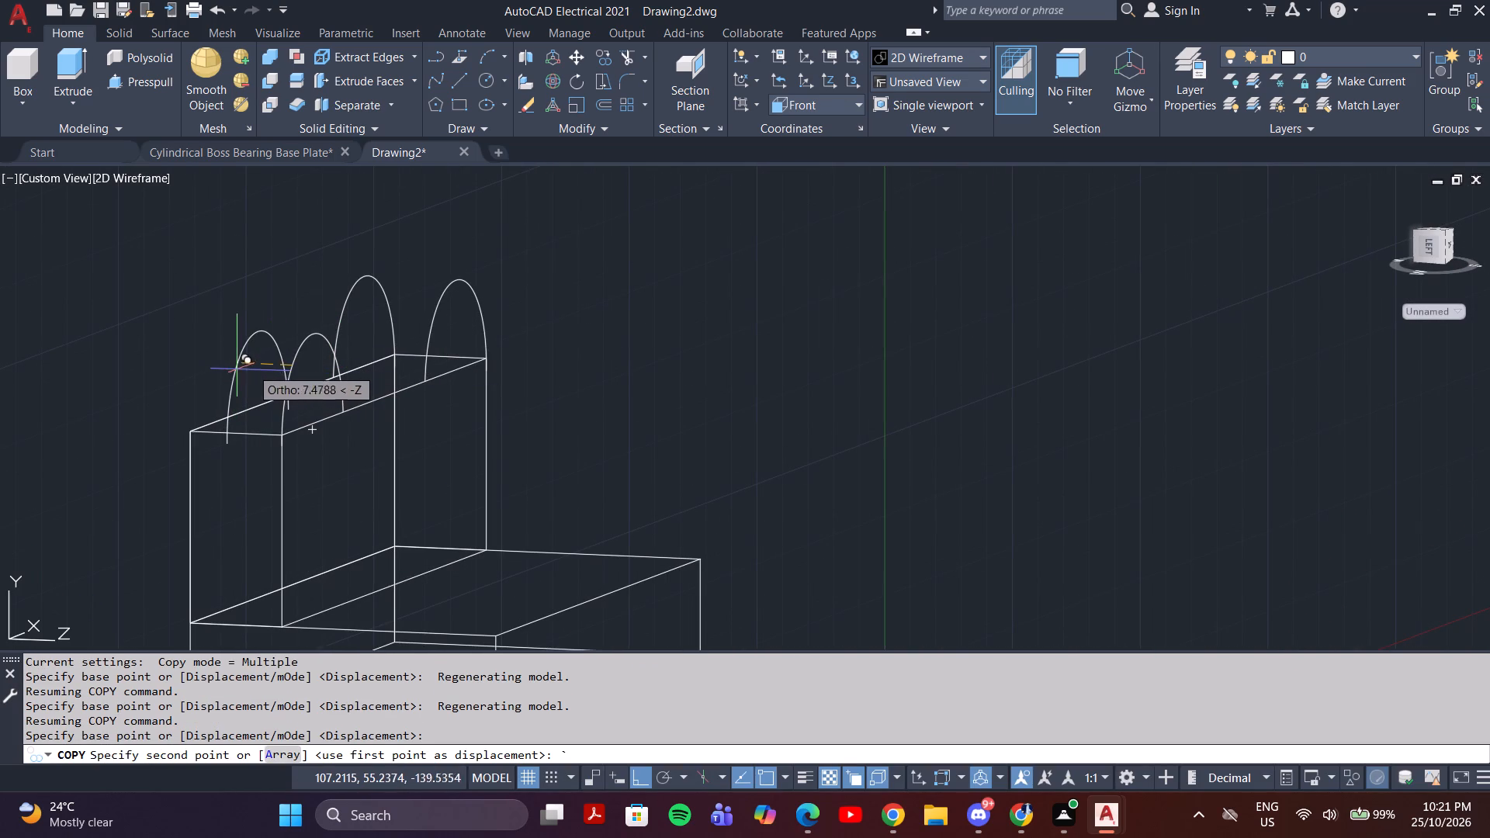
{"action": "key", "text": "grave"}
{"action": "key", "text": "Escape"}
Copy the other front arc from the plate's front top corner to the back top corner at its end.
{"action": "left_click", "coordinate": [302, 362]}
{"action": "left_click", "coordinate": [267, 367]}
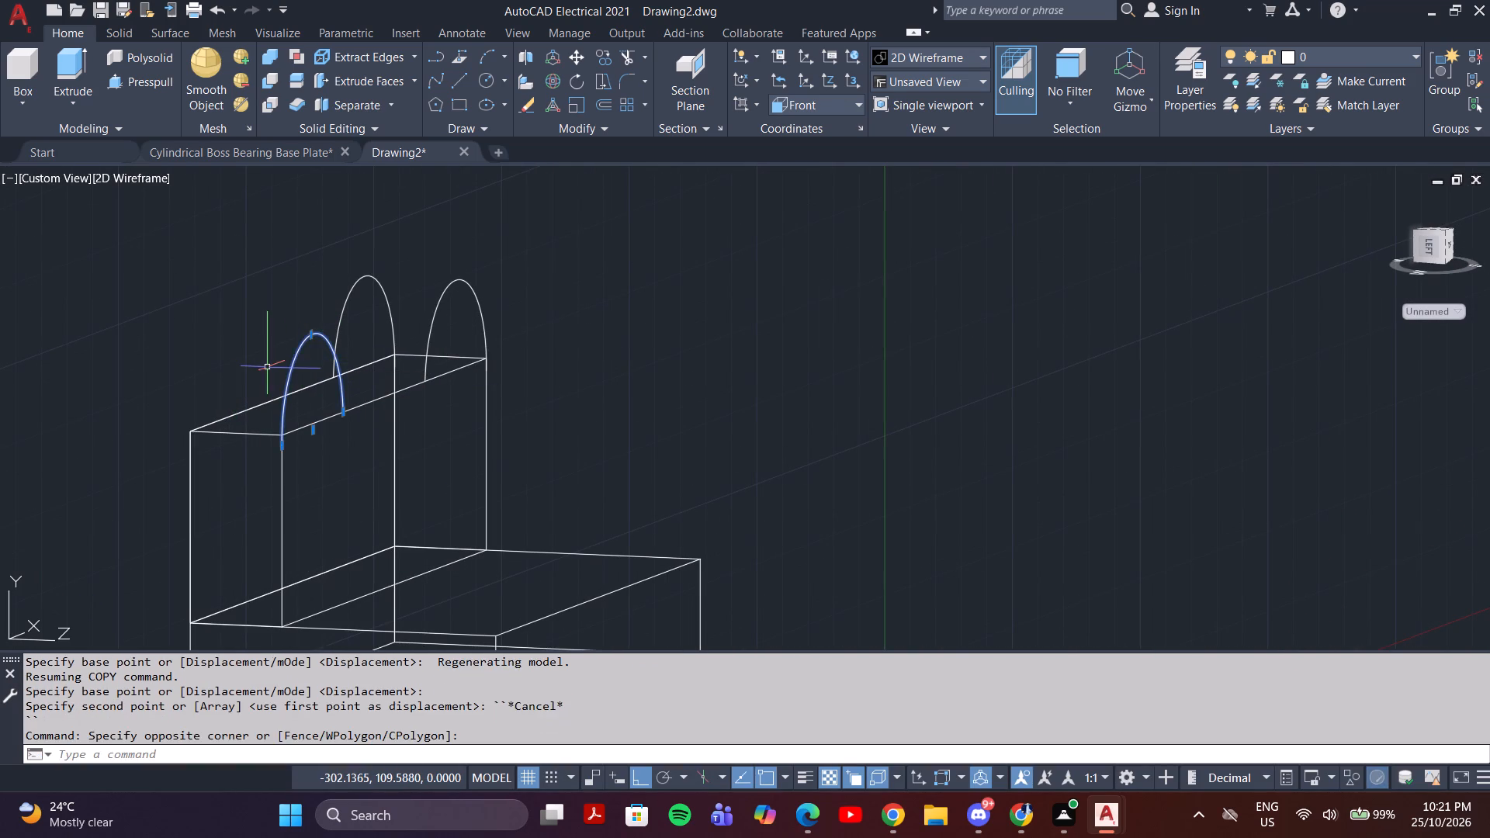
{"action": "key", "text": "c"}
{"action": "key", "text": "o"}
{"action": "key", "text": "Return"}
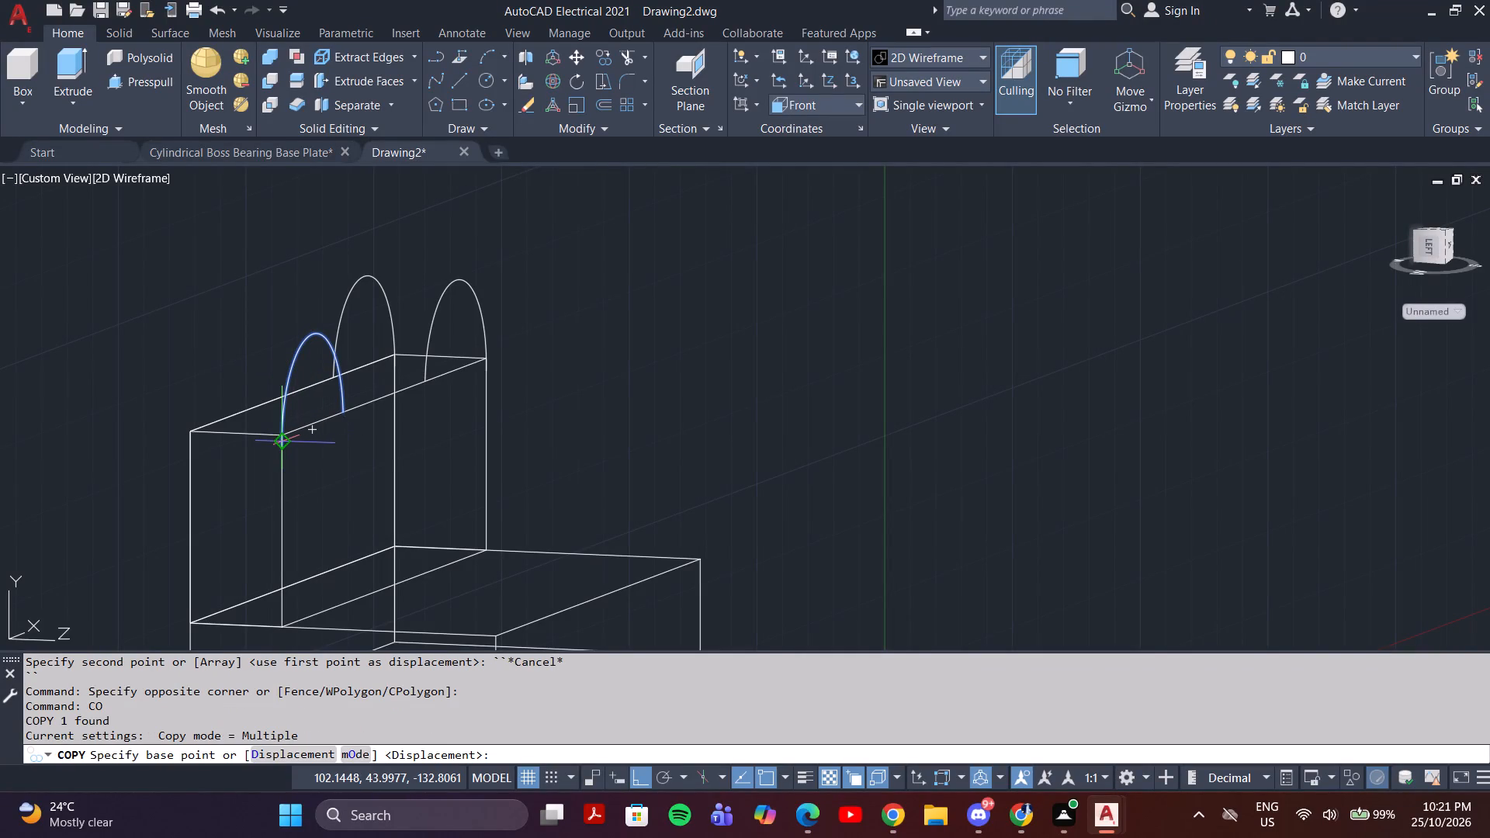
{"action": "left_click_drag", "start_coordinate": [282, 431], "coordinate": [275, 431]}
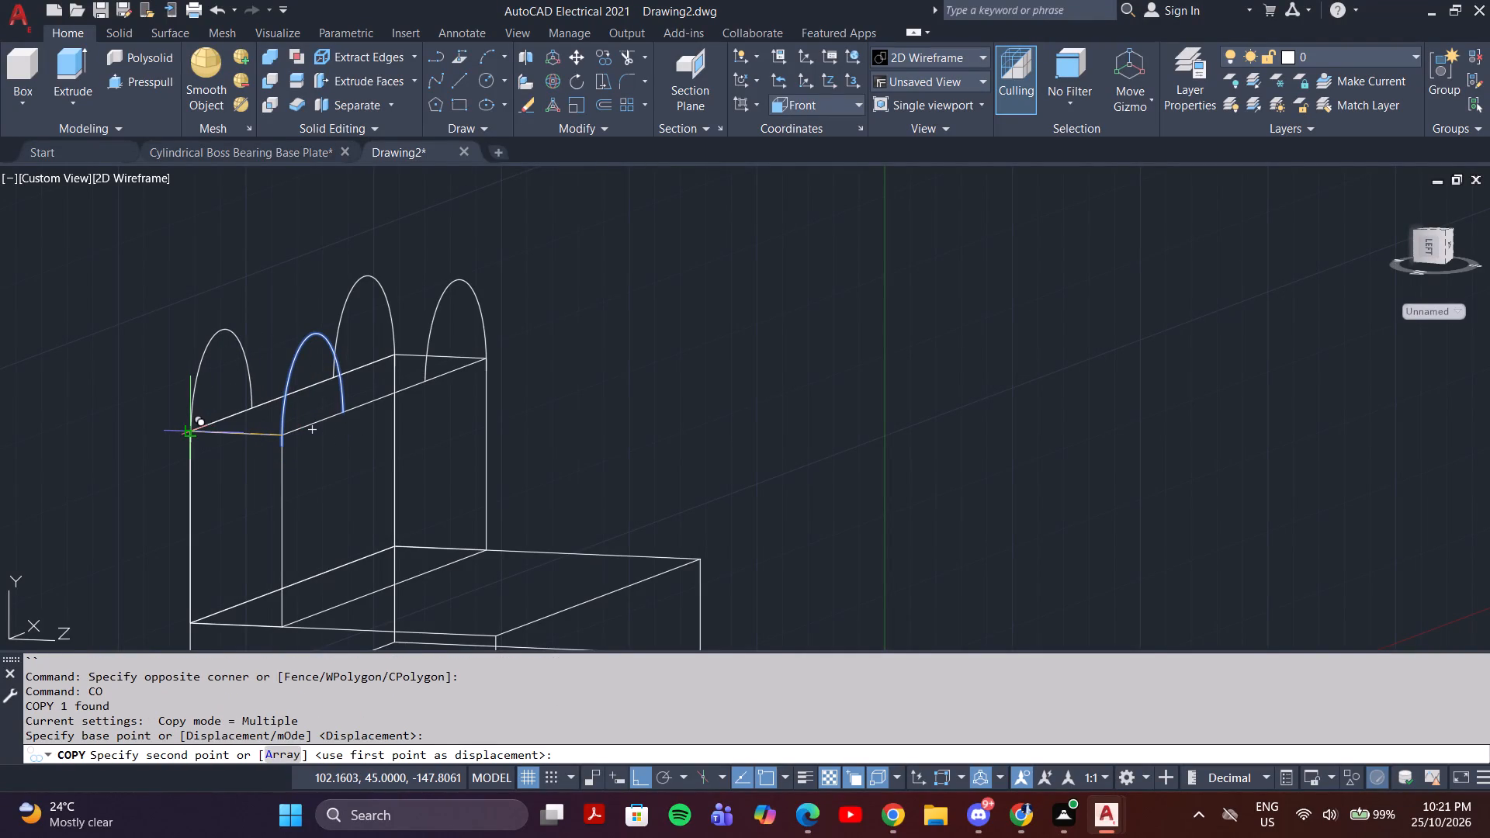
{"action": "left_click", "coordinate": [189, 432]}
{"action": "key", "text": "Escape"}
Erase both arcs on the upright plate's back top edge, leaving the two front arcs.
{"action": "middle_click_drag", "start_coordinate": [771, 409], "coordinate": [646, 412], "text": "shift"}
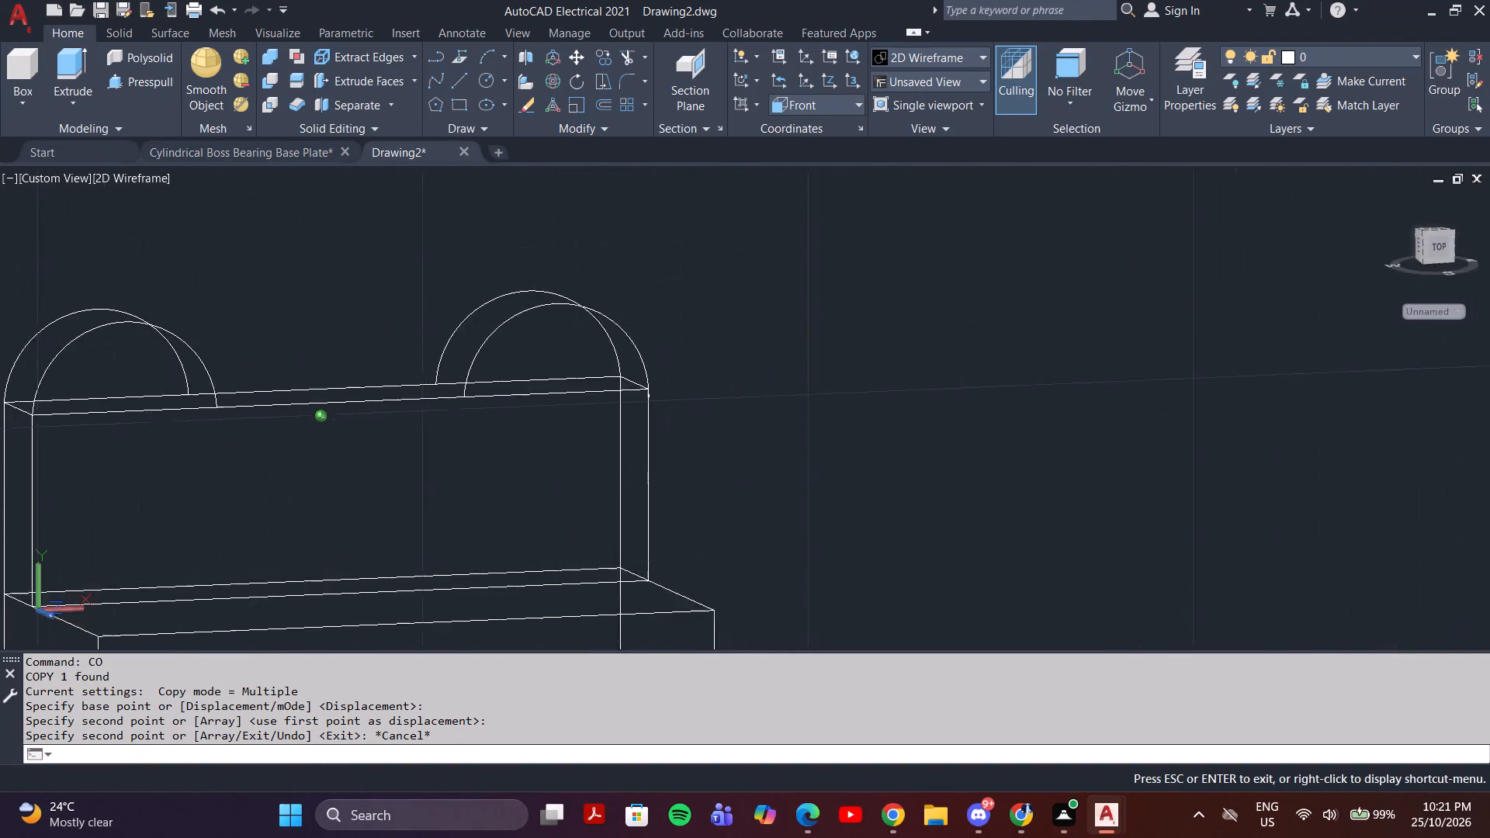
{"action": "middle_click_drag", "start_coordinate": [646, 412], "coordinate": [614, 396], "text": "shift"}
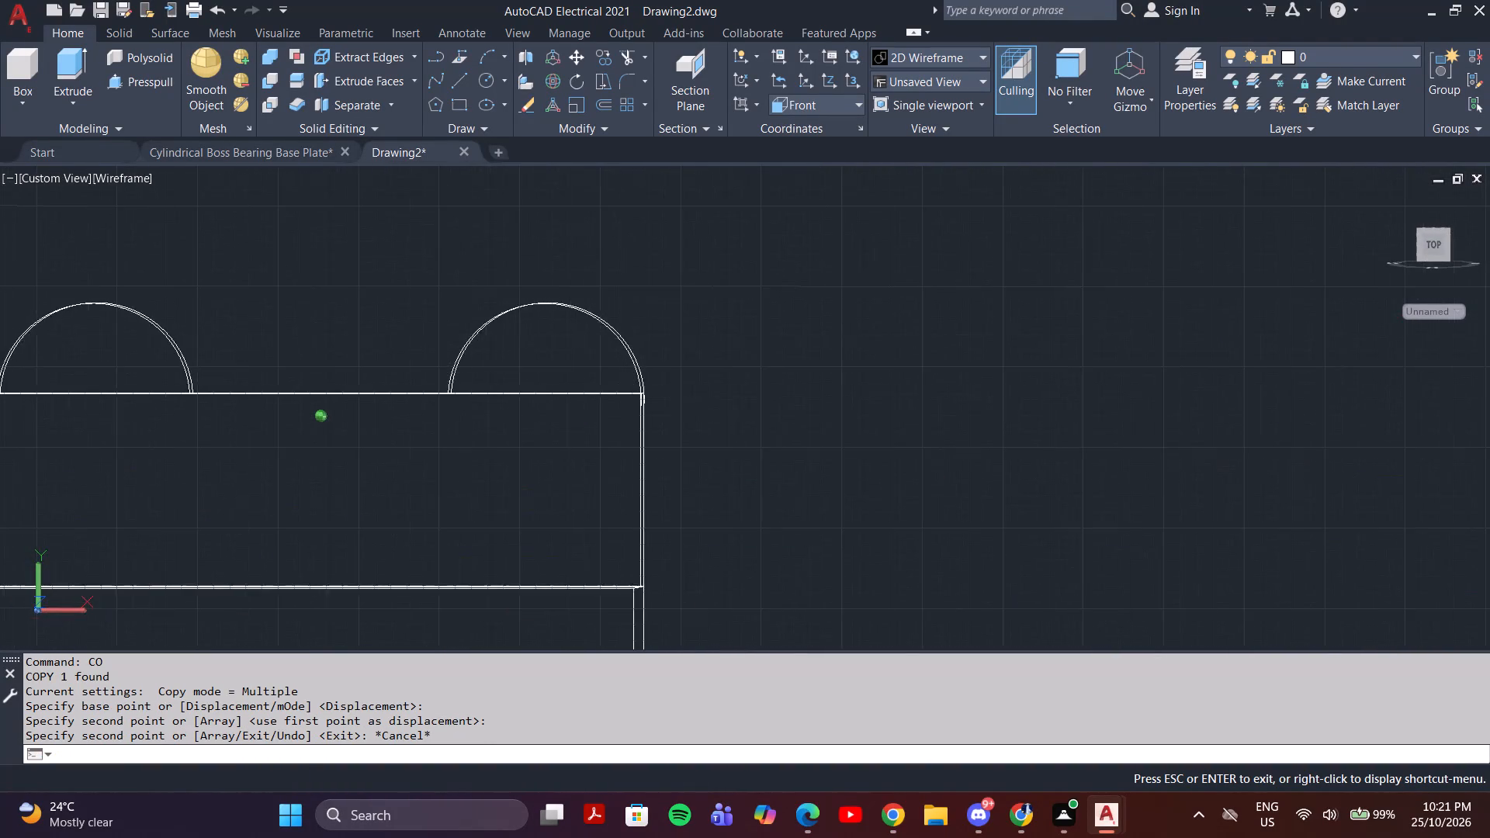
{"action": "middle_click_drag", "start_coordinate": [614, 396], "coordinate": [337, 400], "text": "shift"}
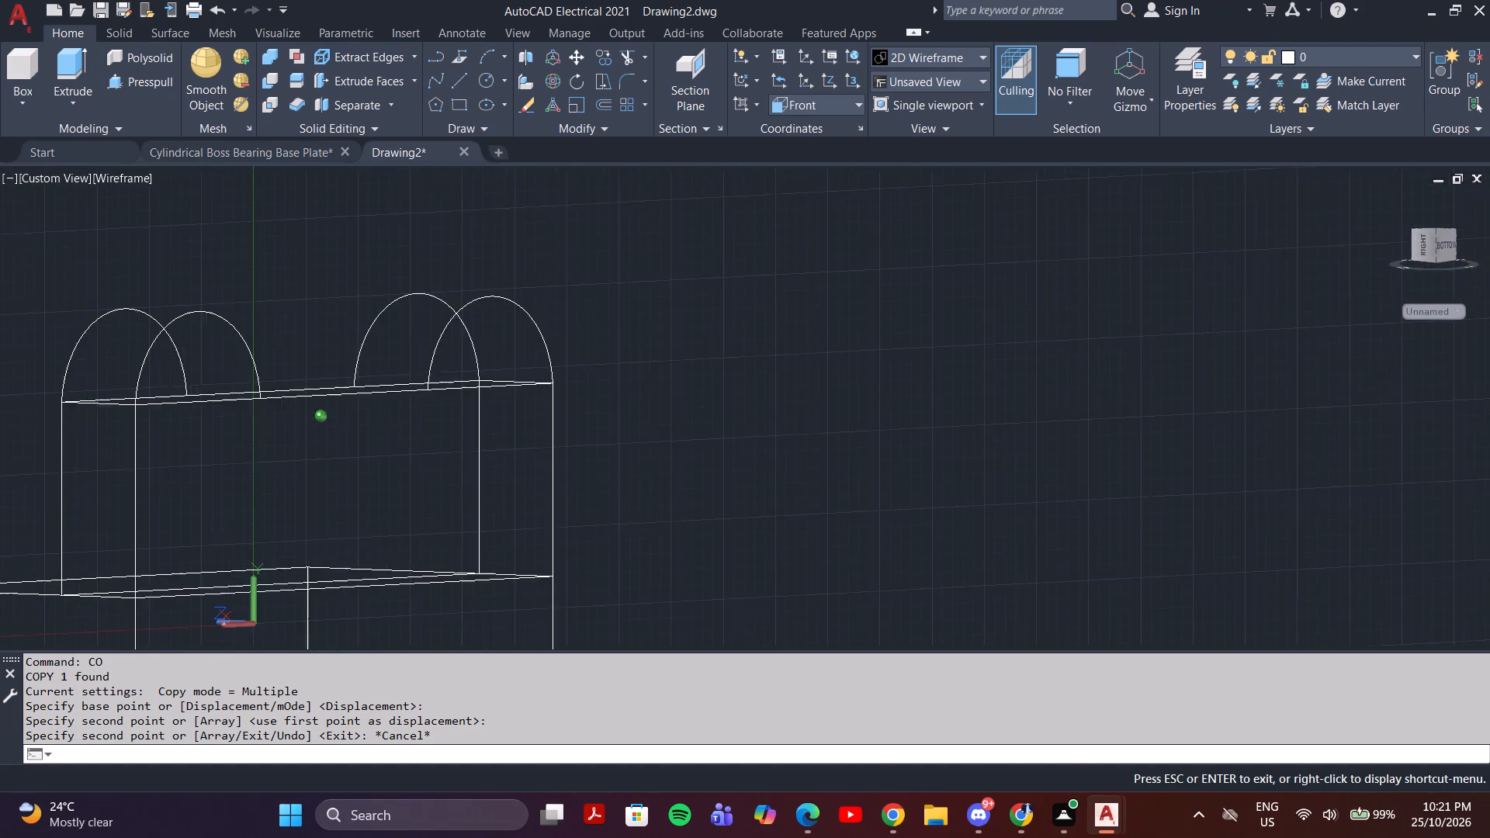
{"action": "middle_click_drag", "start_coordinate": [337, 400], "coordinate": [455, 440], "text": "shift"}
{"action": "left_click", "coordinate": [423, 430]}
{"action": "key", "text": "Delete"}
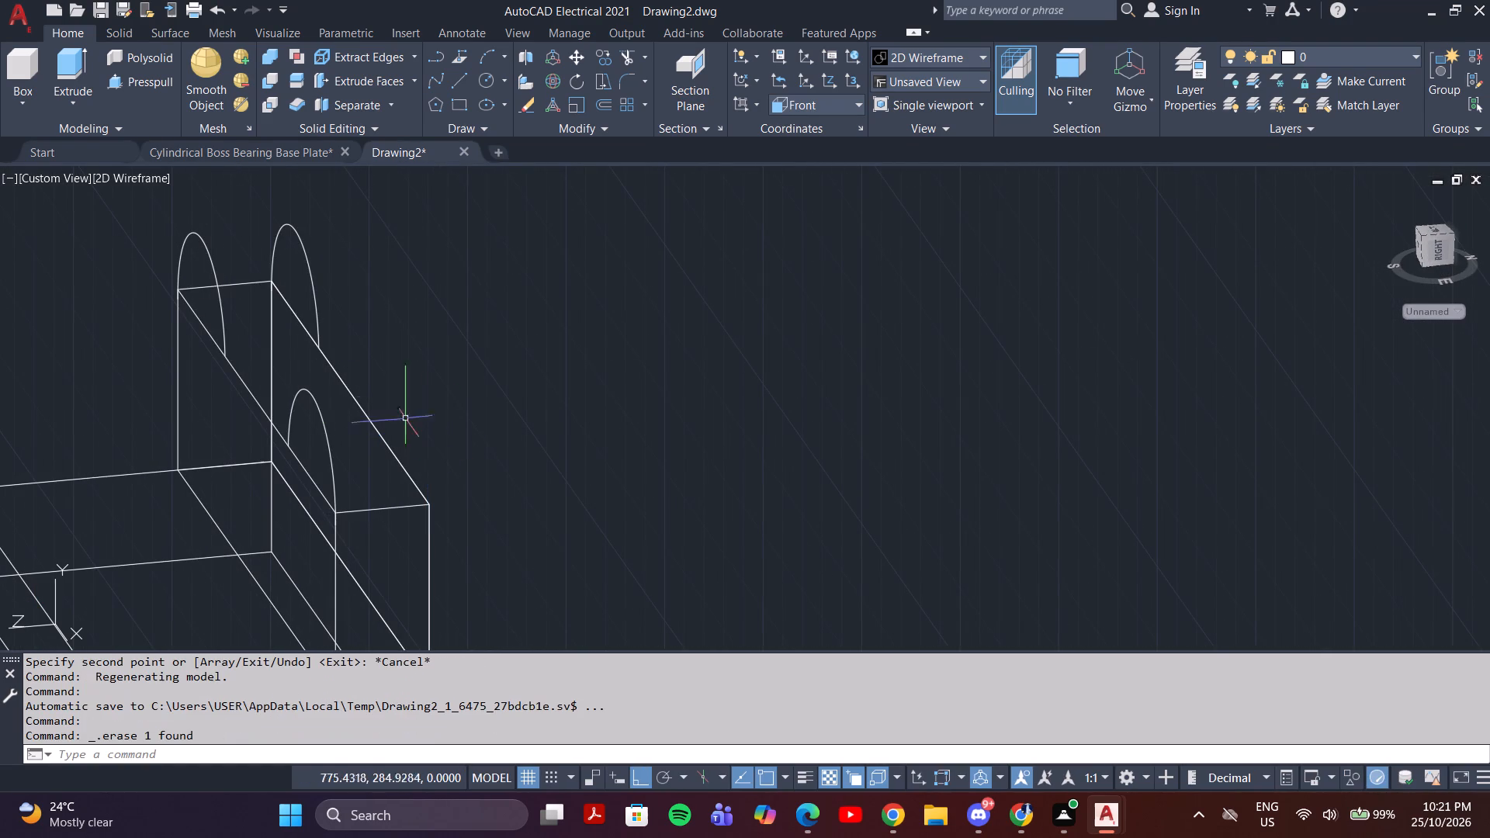
{"action": "left_click", "coordinate": [316, 293]}
{"action": "key", "text": "Delete"}
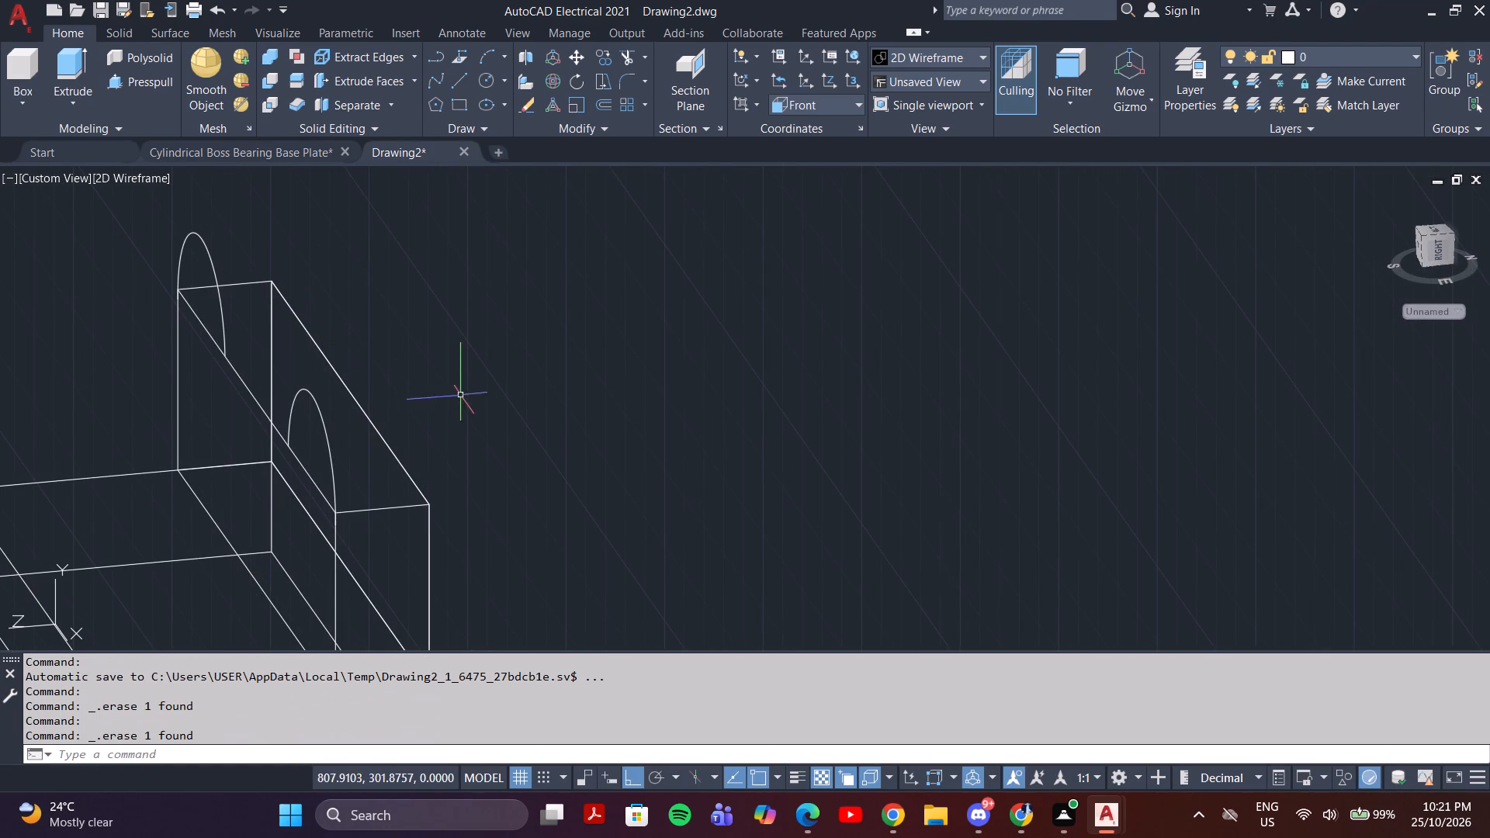
Draw a line across the open base of each front arc, between its inner end and the plate's front top corner.
{"action": "left_click", "coordinate": [325, 430]}
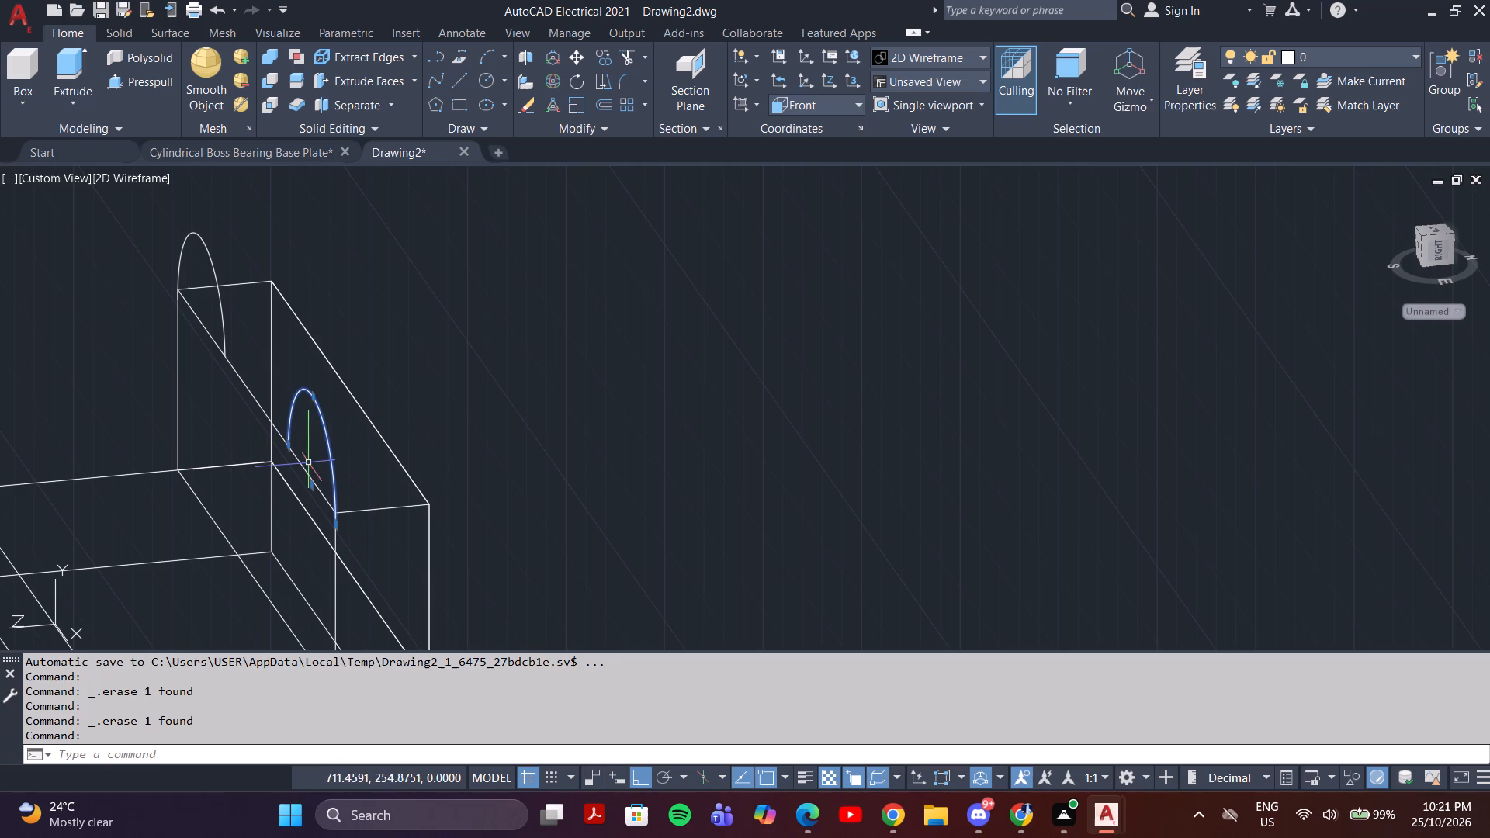
{"action": "middle_click_drag", "start_coordinate": [353, 456], "coordinate": [439, 426]}
{"action": "middle_click_drag", "start_coordinate": [427, 431], "coordinate": [490, 427], "text": "shift"}
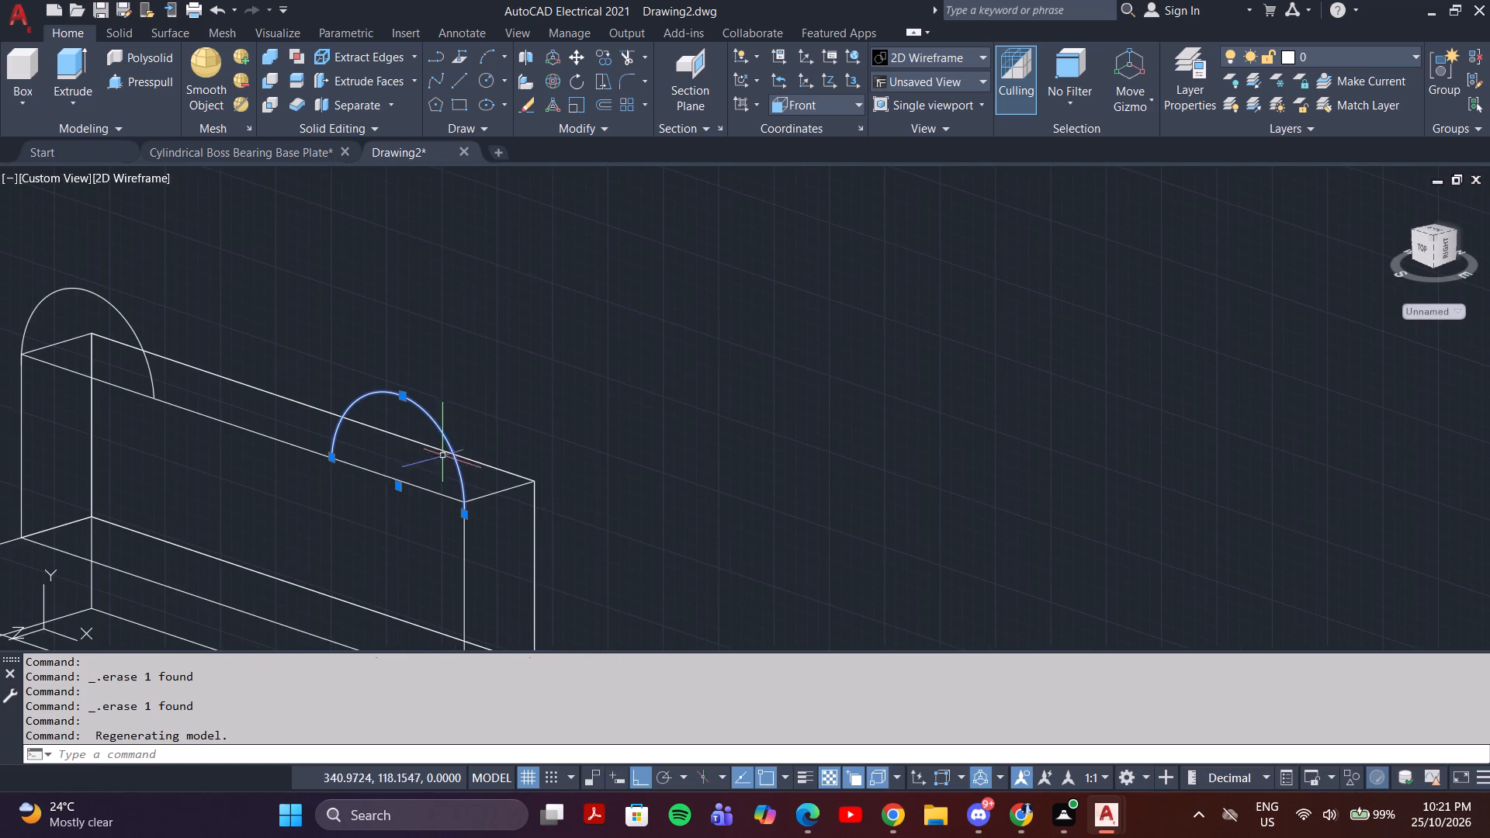
{"action": "left_click", "coordinate": [383, 472]}
{"action": "key", "text": "Escape"}
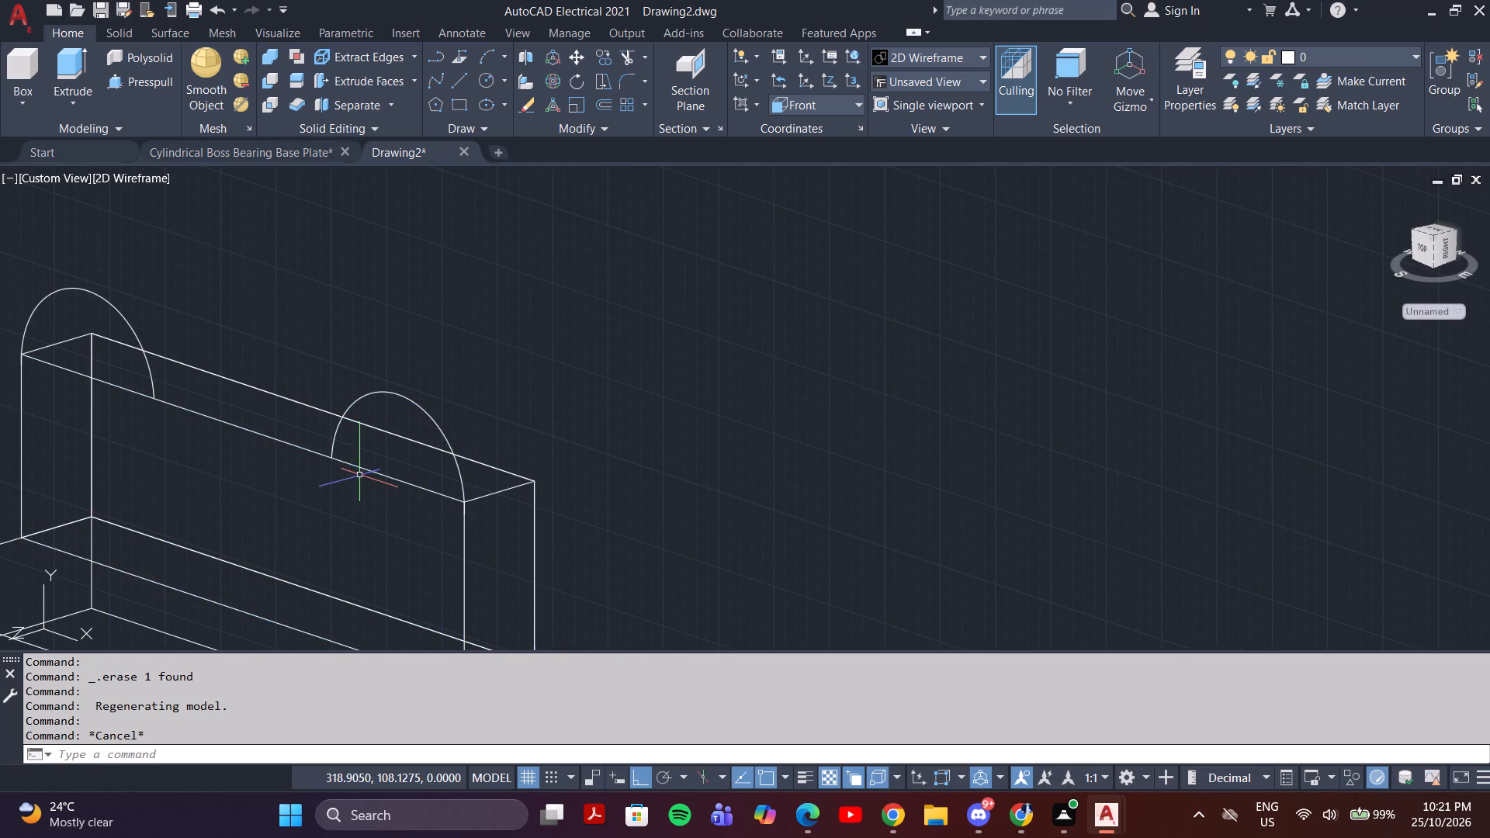
{"action": "key", "text": "l"}
{"action": "key", "text": "Return"}
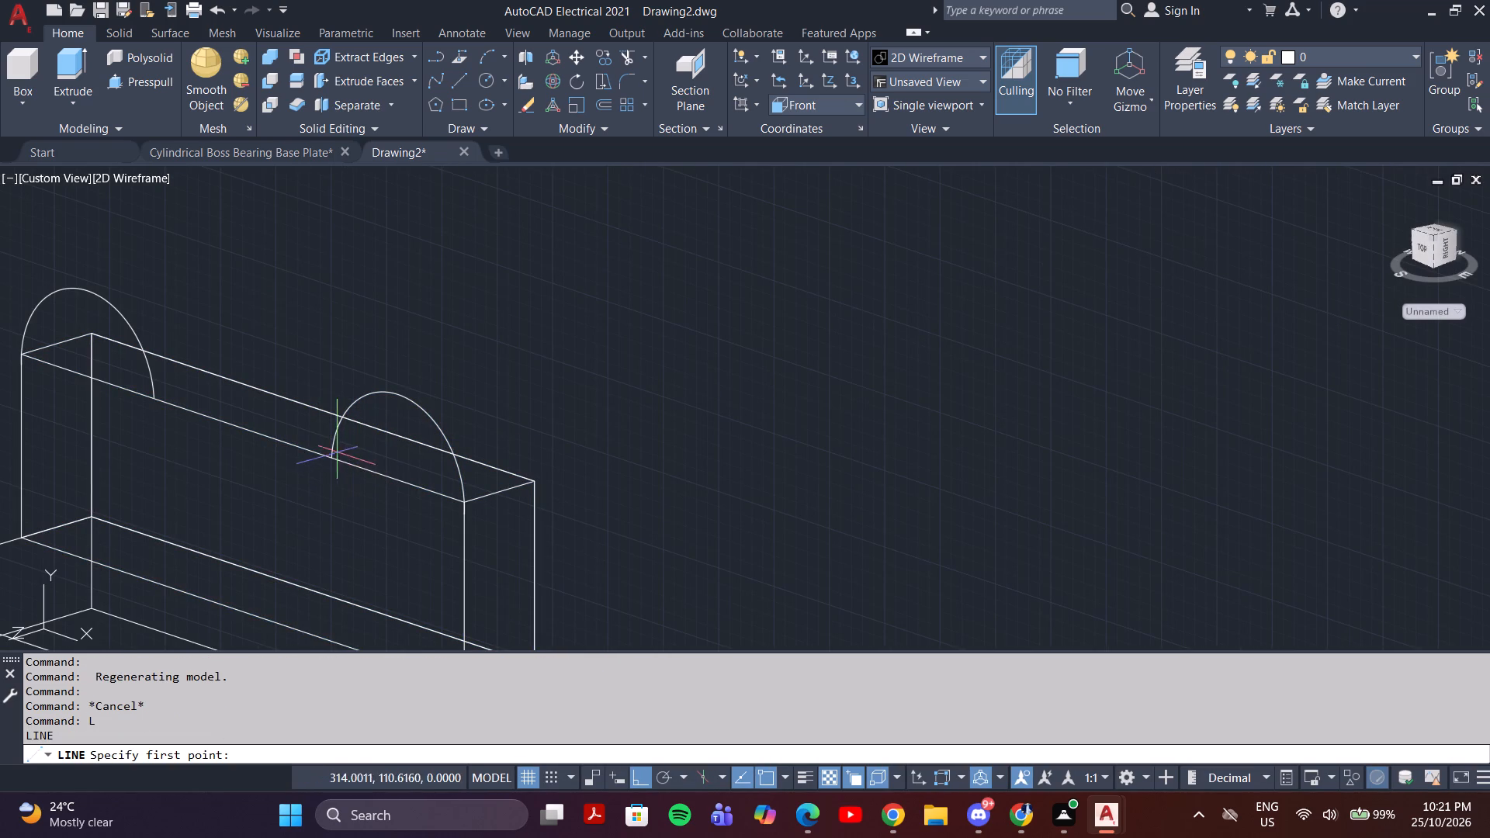
{"action": "left_click_drag", "start_coordinate": [331, 456], "coordinate": [362, 474]}
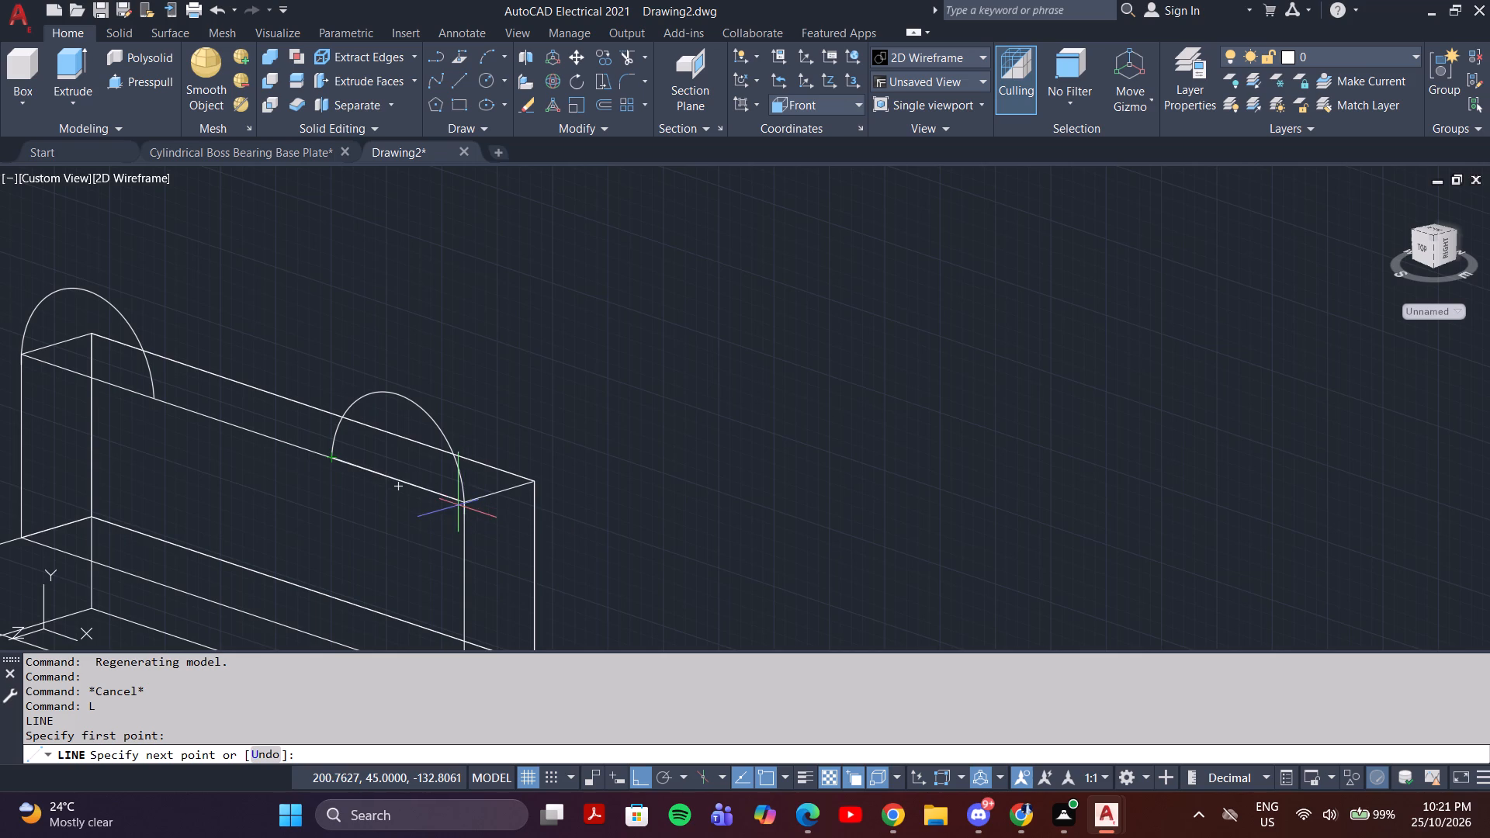
{"action": "left_click", "coordinate": [463, 504]}
{"action": "key", "text": "Escape"}
{"action": "key", "text": "space"}
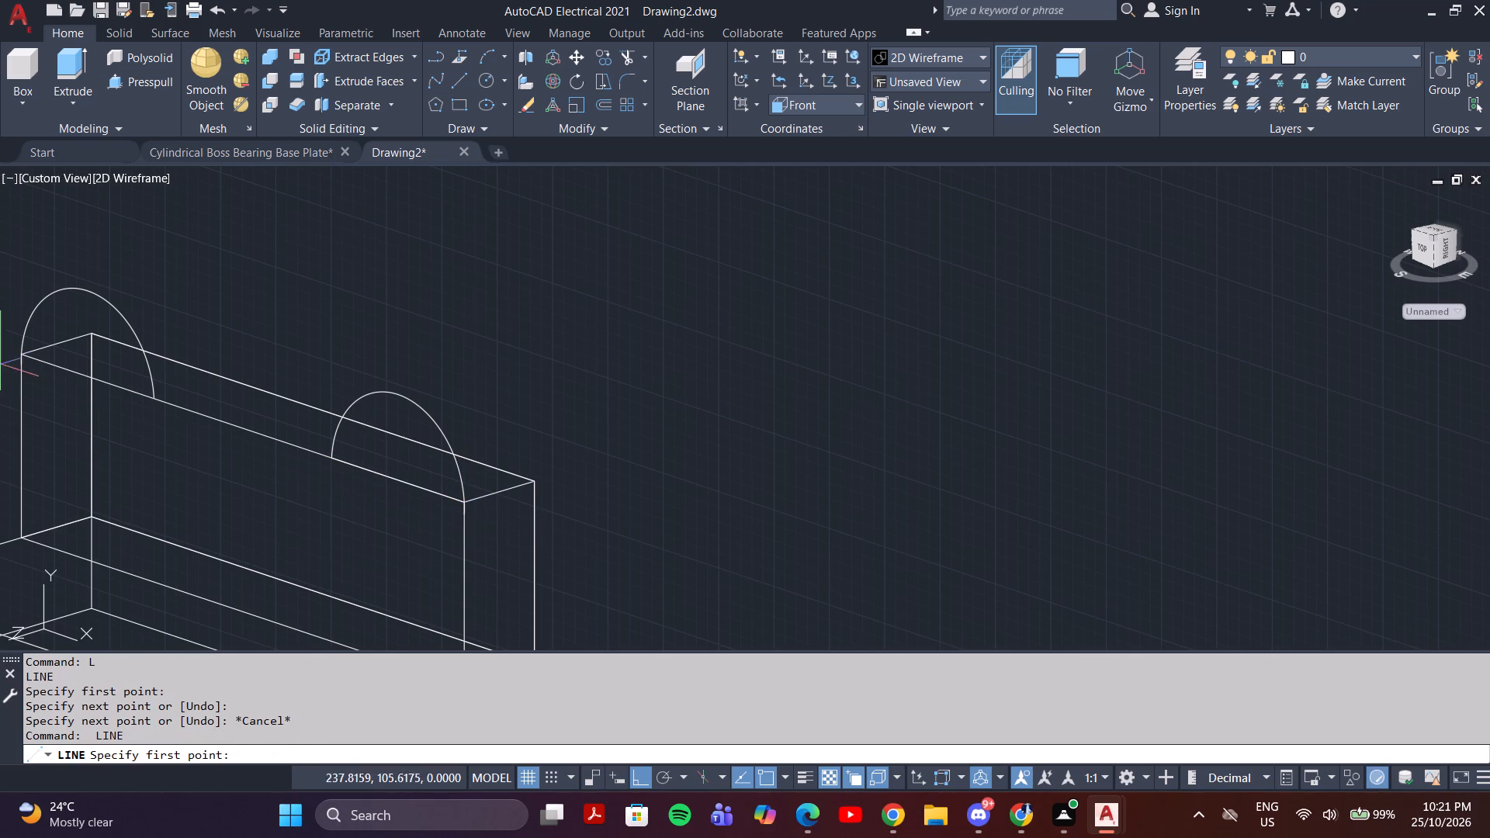
{"action": "left_click", "coordinate": [26, 351]}
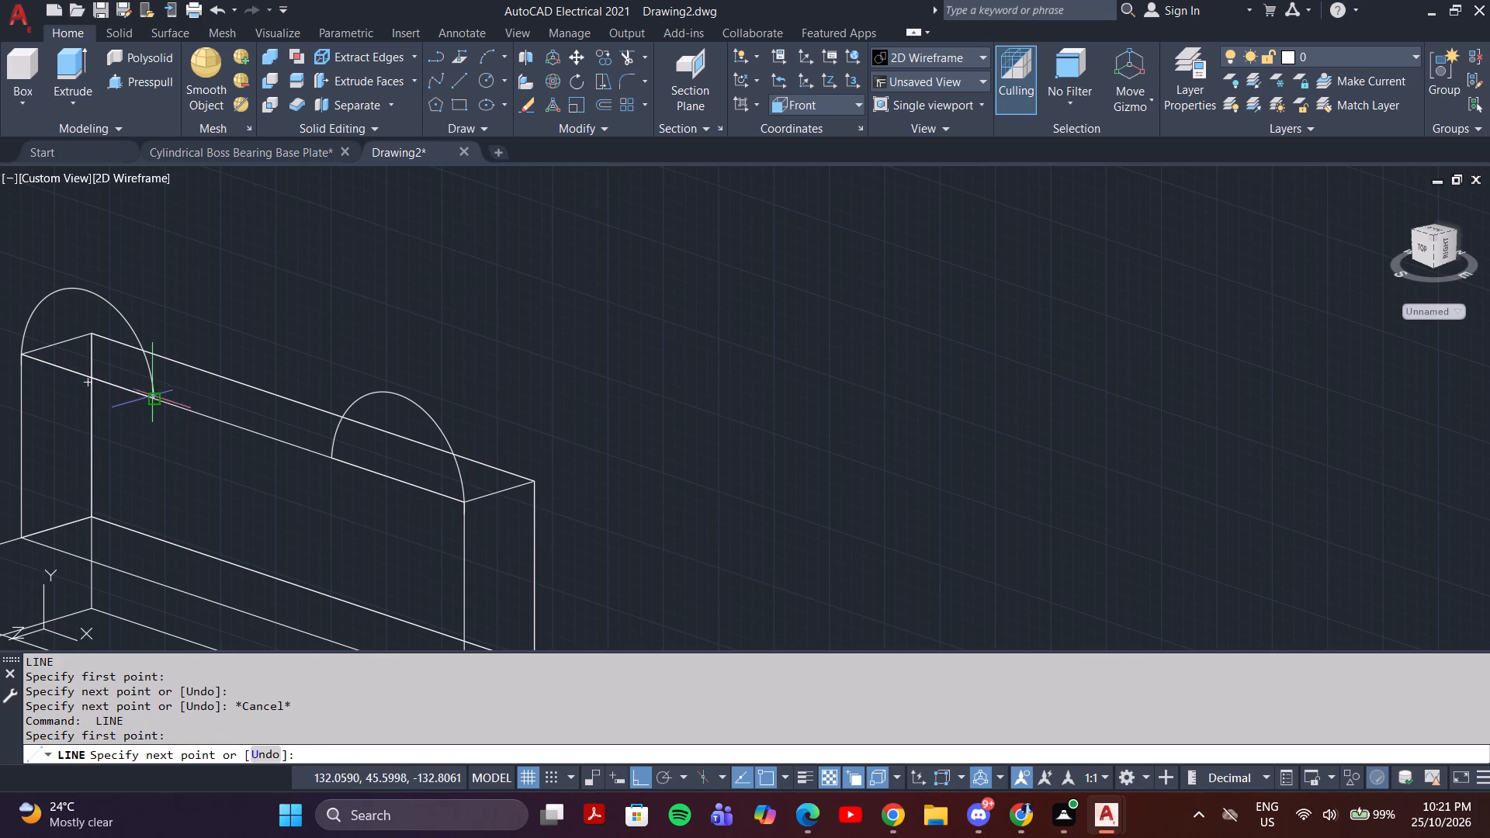
{"action": "left_click", "coordinate": [153, 400]}
{"action": "key", "text": "Escape"}
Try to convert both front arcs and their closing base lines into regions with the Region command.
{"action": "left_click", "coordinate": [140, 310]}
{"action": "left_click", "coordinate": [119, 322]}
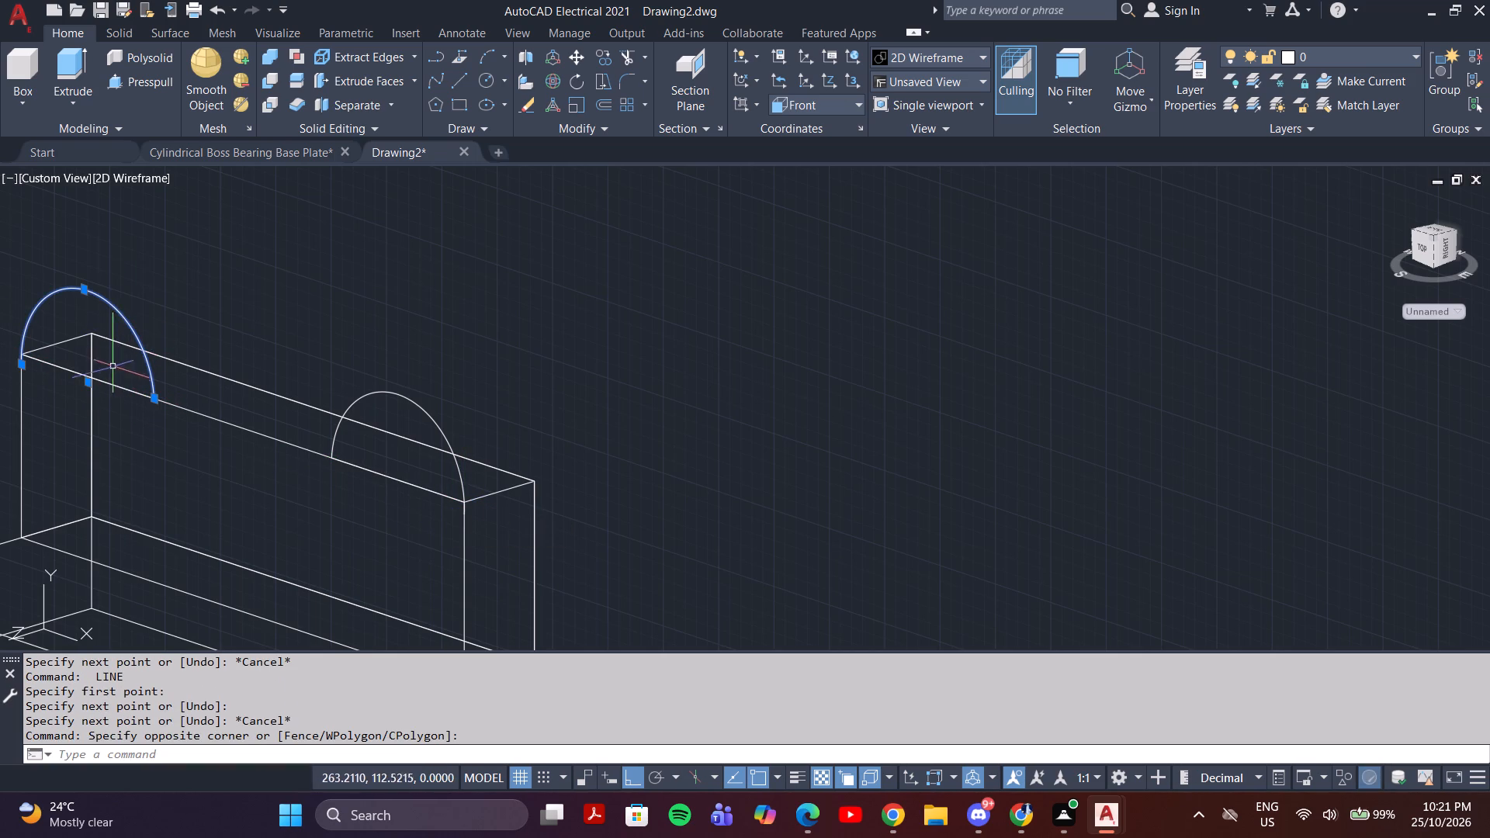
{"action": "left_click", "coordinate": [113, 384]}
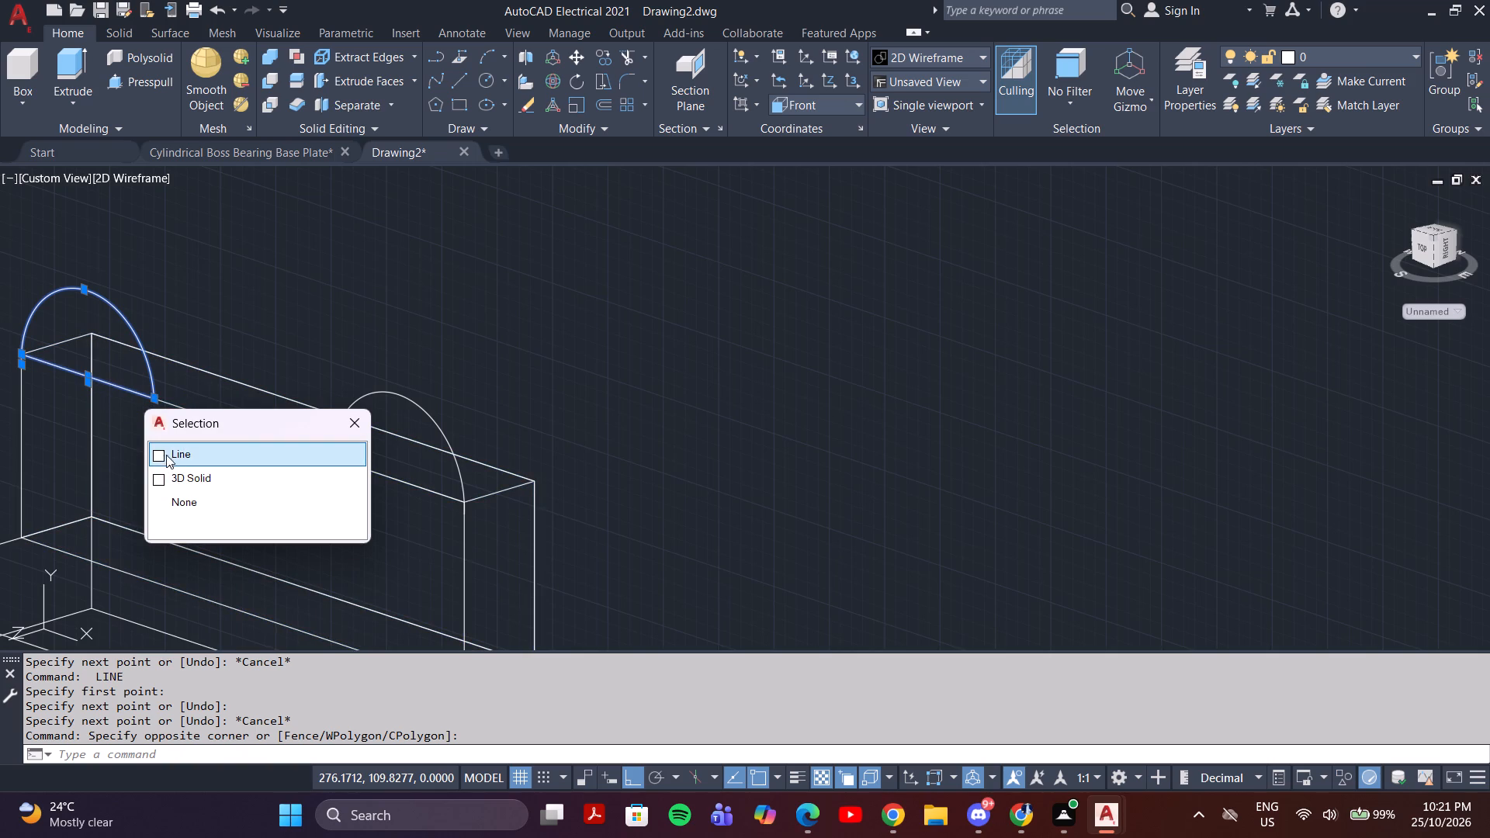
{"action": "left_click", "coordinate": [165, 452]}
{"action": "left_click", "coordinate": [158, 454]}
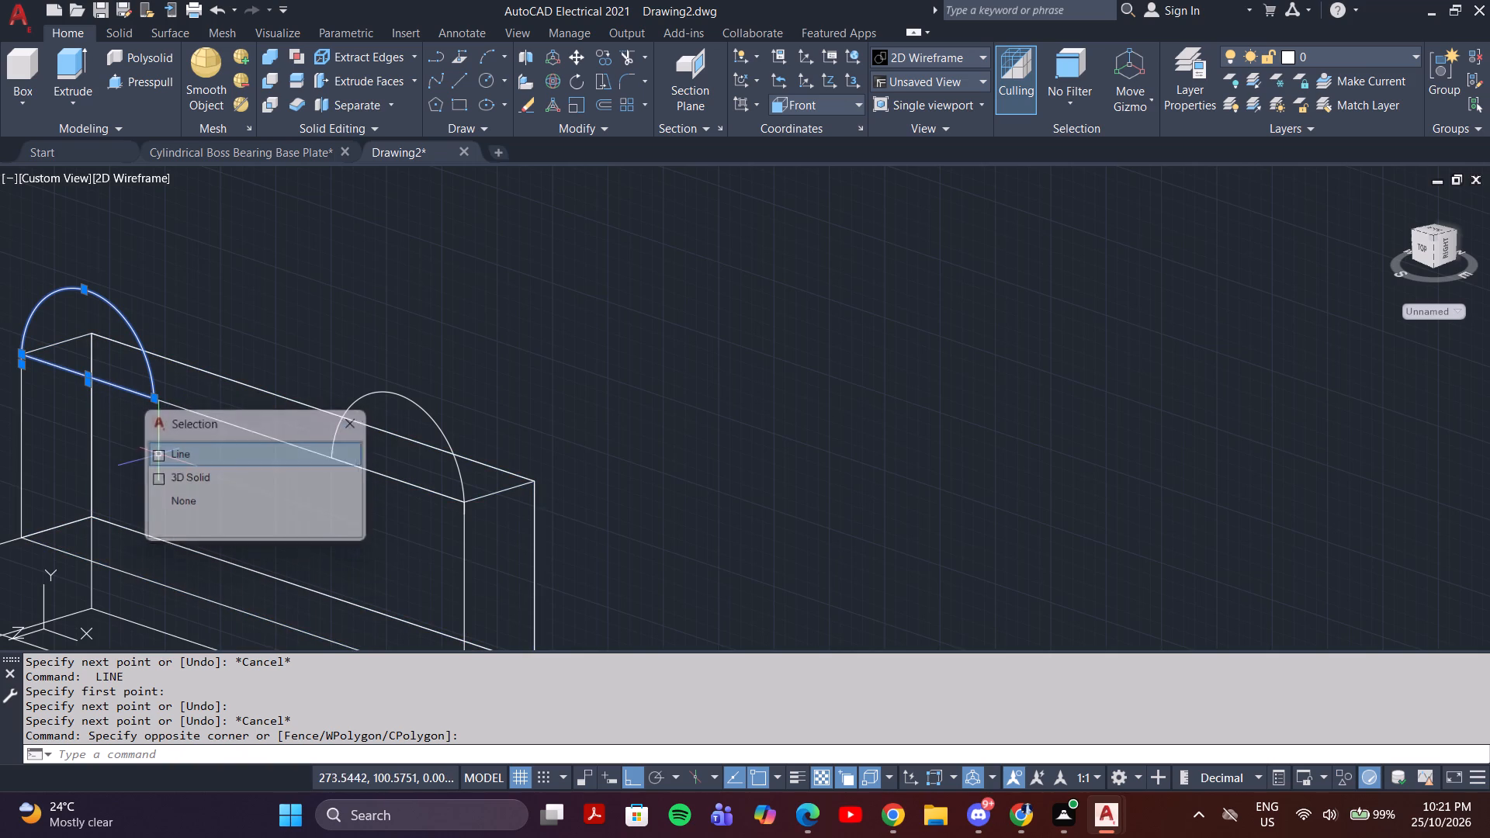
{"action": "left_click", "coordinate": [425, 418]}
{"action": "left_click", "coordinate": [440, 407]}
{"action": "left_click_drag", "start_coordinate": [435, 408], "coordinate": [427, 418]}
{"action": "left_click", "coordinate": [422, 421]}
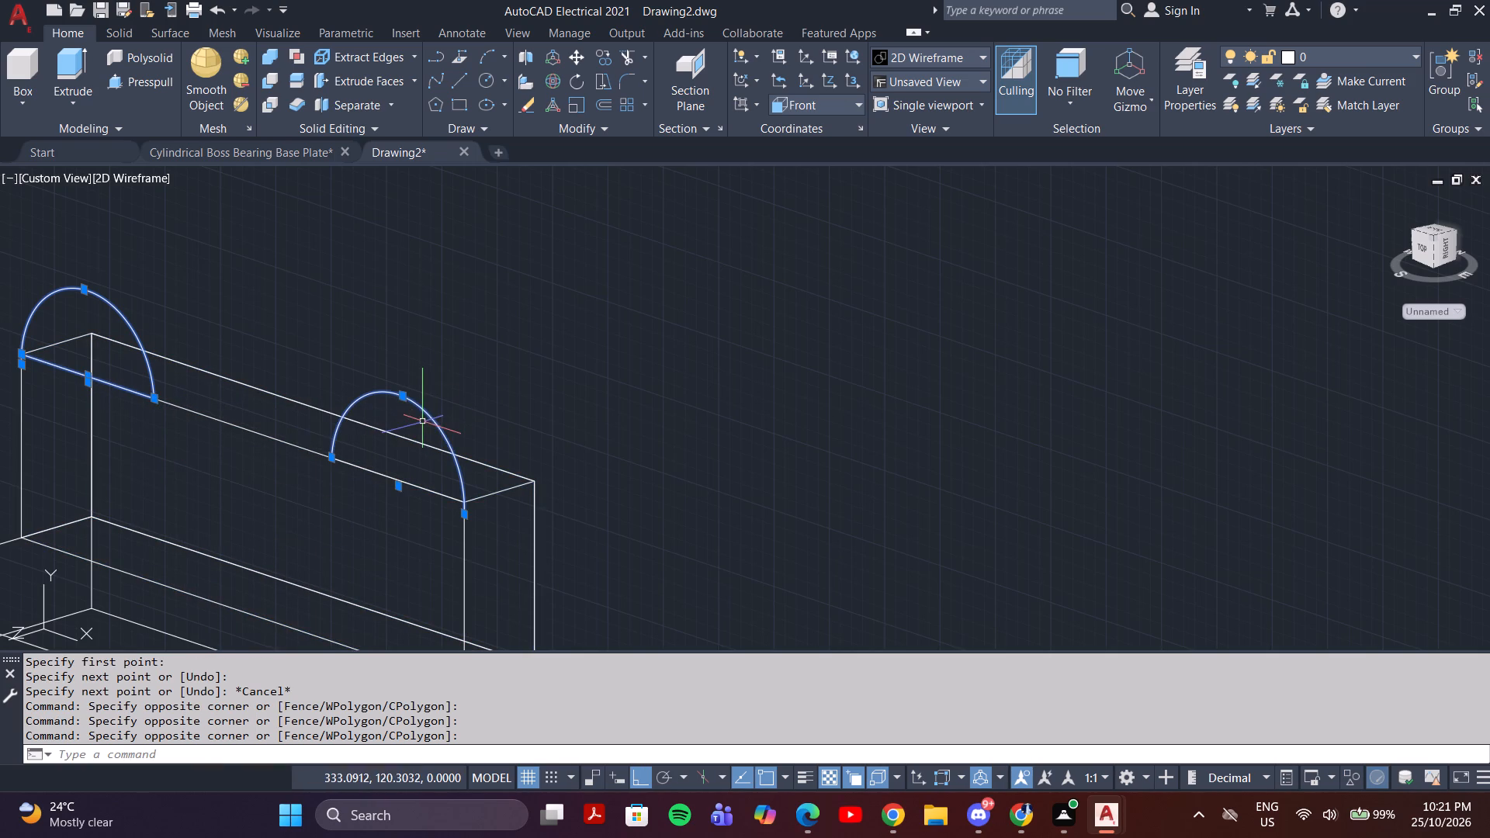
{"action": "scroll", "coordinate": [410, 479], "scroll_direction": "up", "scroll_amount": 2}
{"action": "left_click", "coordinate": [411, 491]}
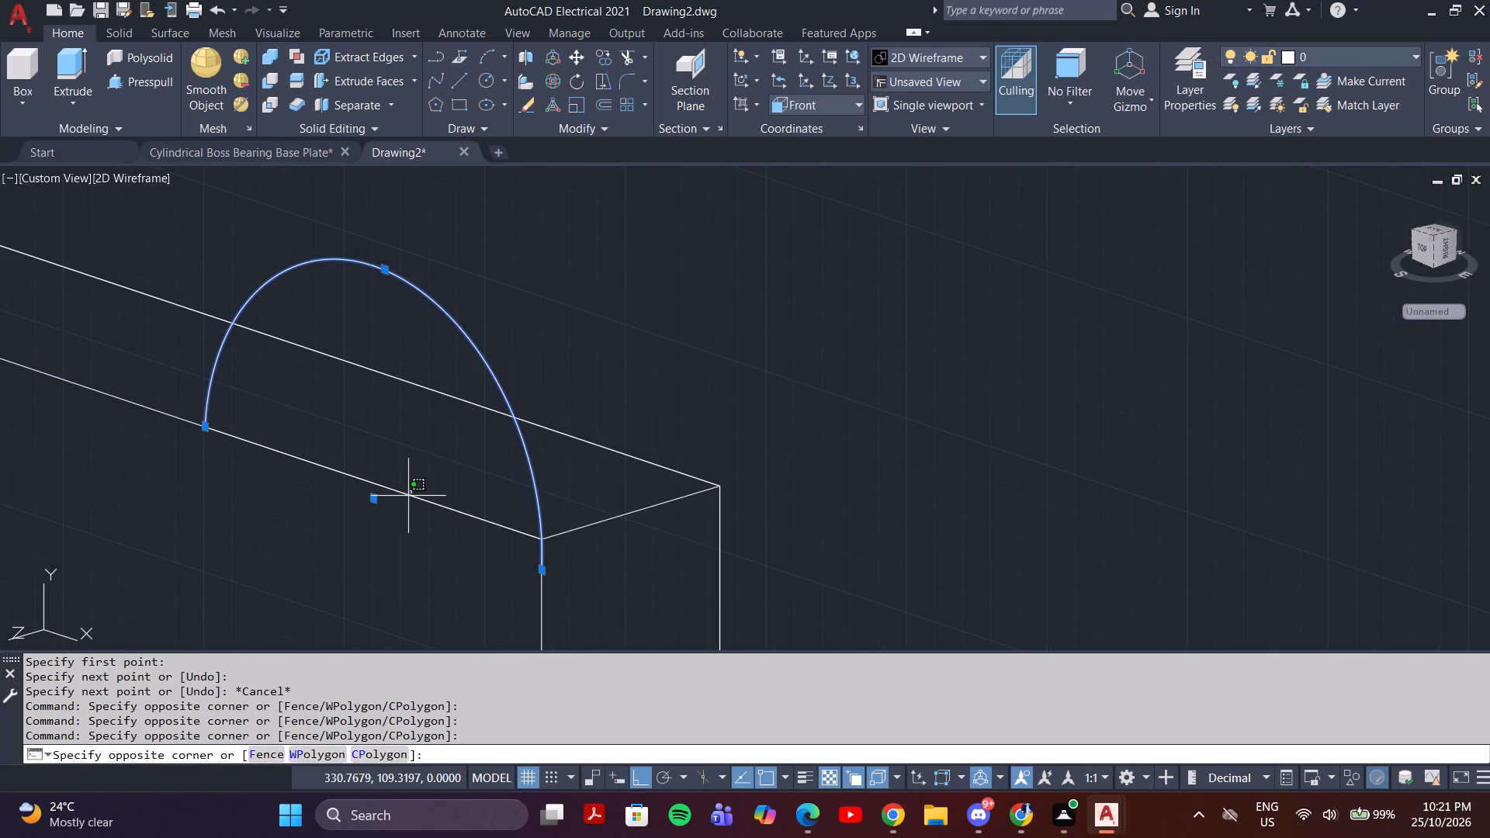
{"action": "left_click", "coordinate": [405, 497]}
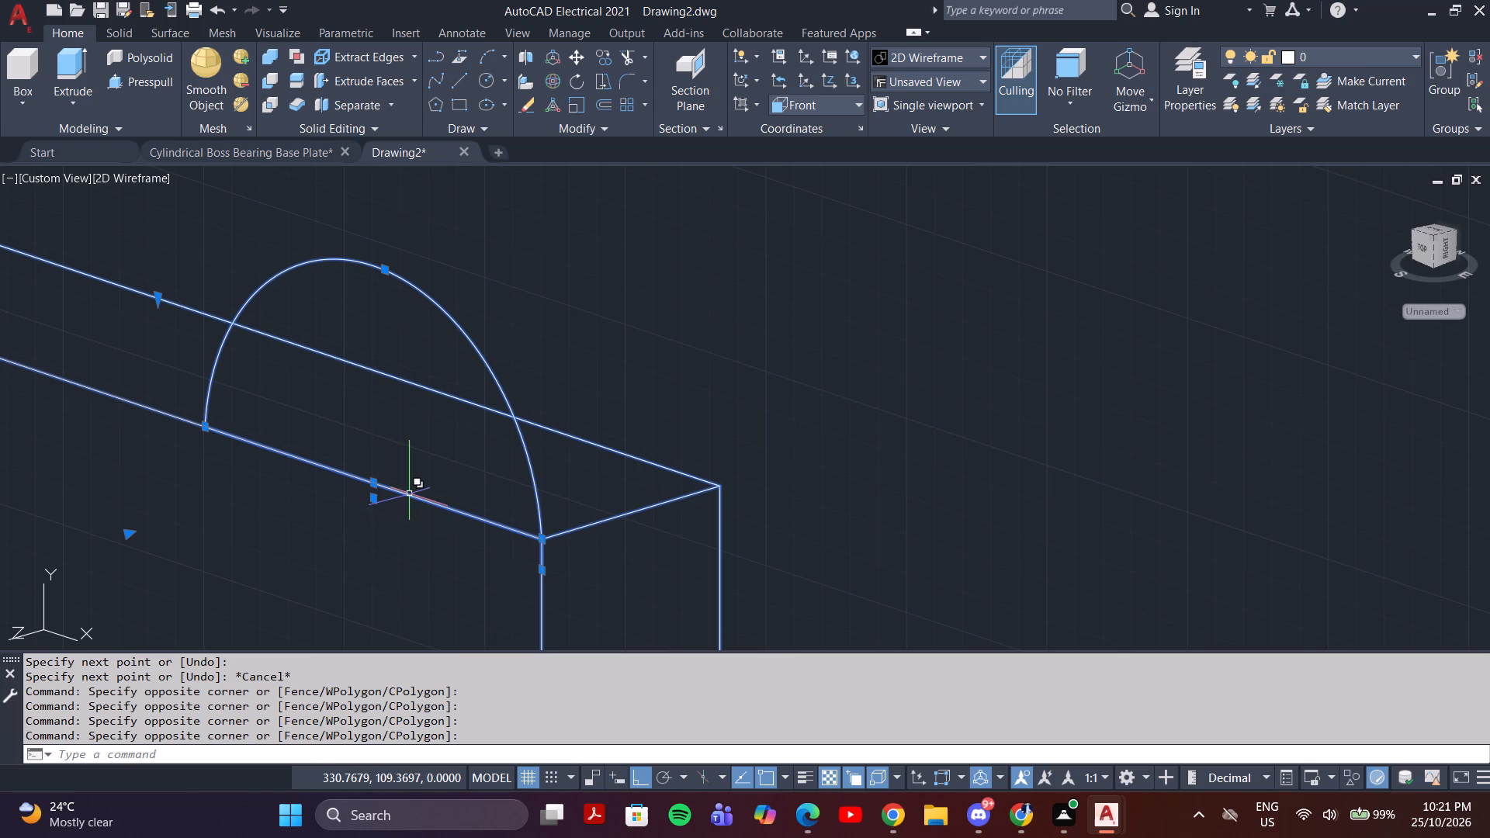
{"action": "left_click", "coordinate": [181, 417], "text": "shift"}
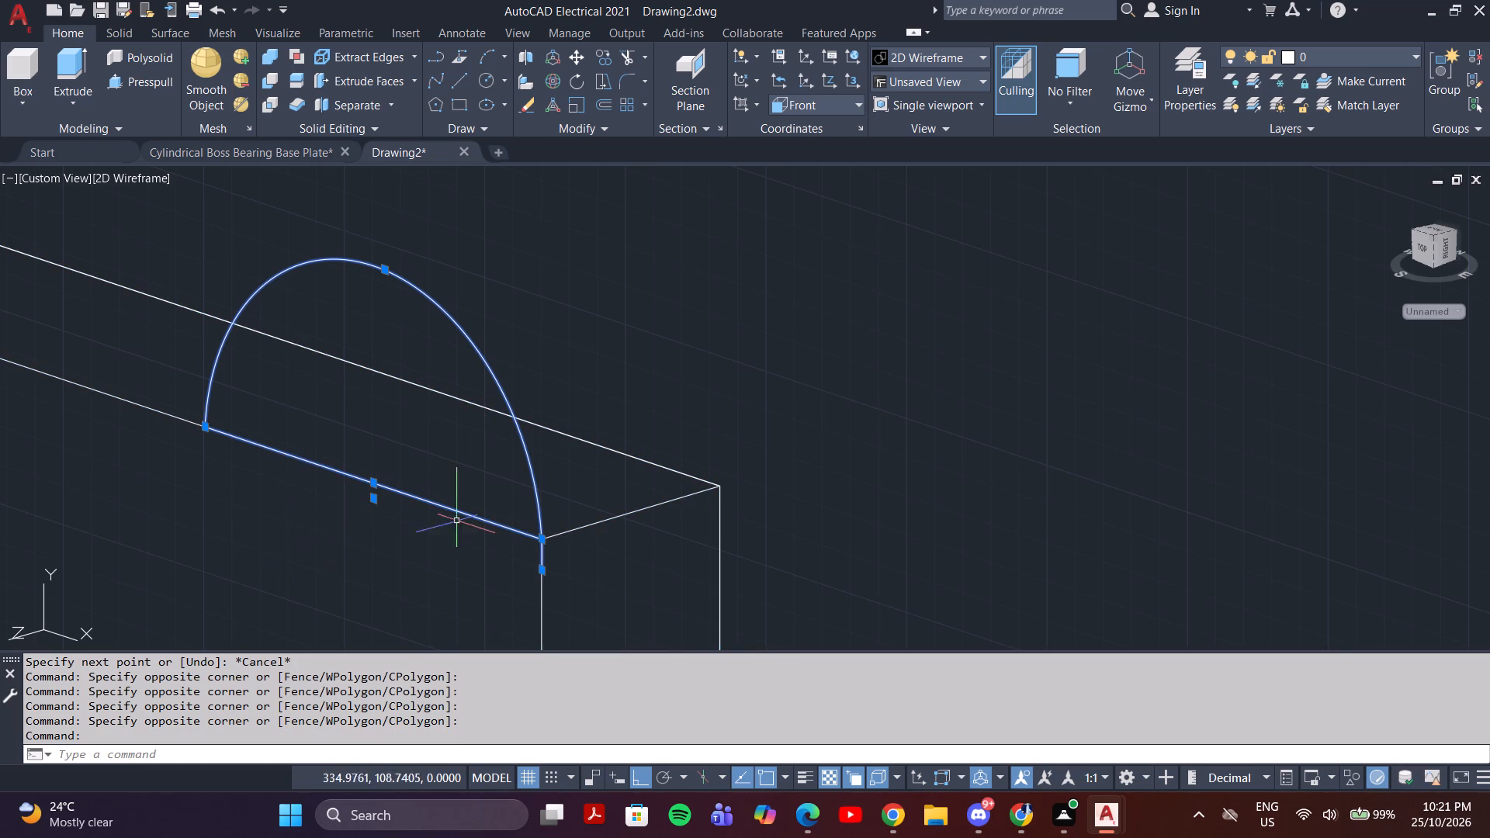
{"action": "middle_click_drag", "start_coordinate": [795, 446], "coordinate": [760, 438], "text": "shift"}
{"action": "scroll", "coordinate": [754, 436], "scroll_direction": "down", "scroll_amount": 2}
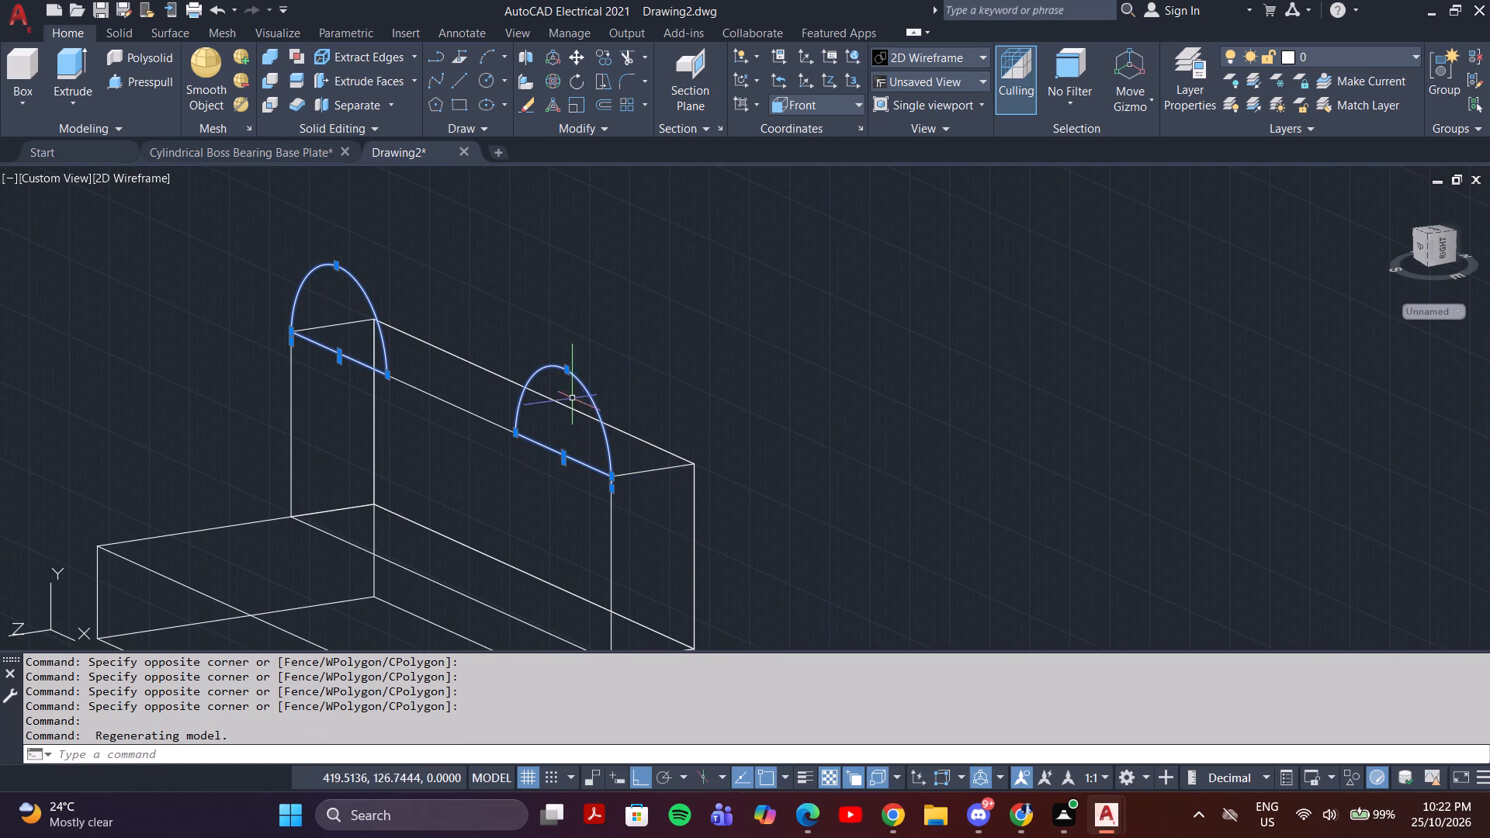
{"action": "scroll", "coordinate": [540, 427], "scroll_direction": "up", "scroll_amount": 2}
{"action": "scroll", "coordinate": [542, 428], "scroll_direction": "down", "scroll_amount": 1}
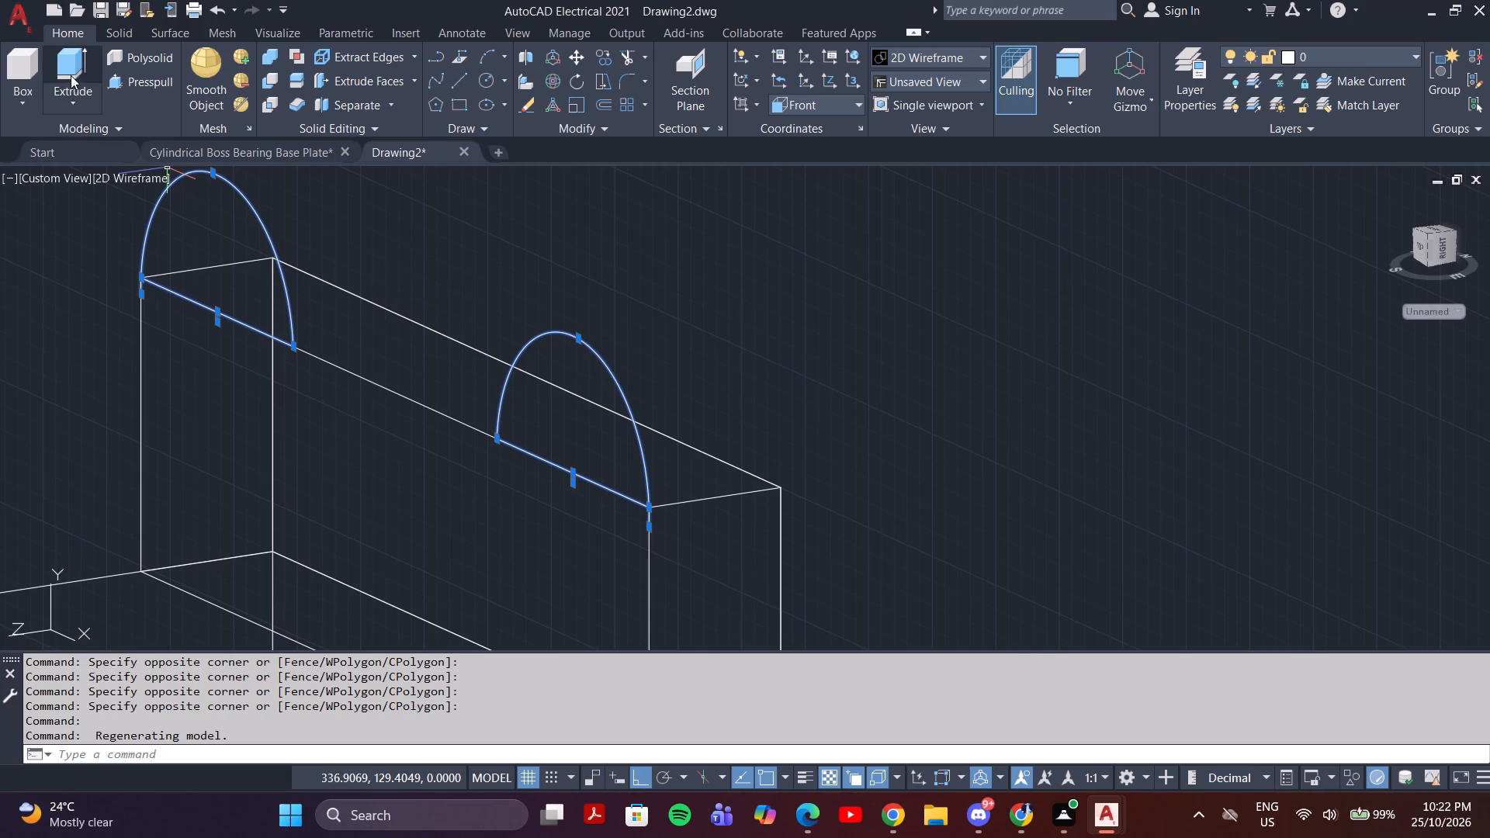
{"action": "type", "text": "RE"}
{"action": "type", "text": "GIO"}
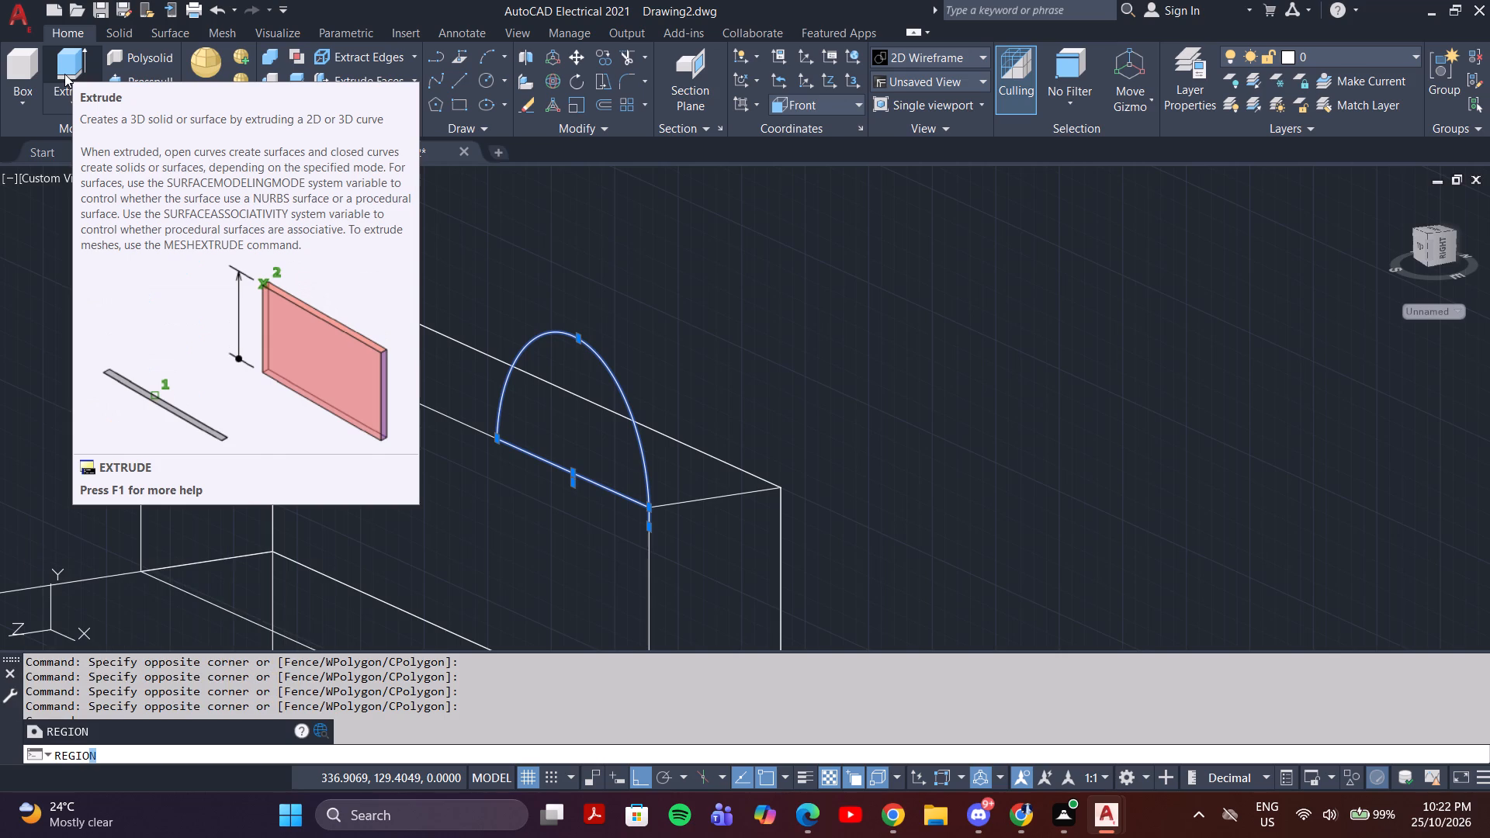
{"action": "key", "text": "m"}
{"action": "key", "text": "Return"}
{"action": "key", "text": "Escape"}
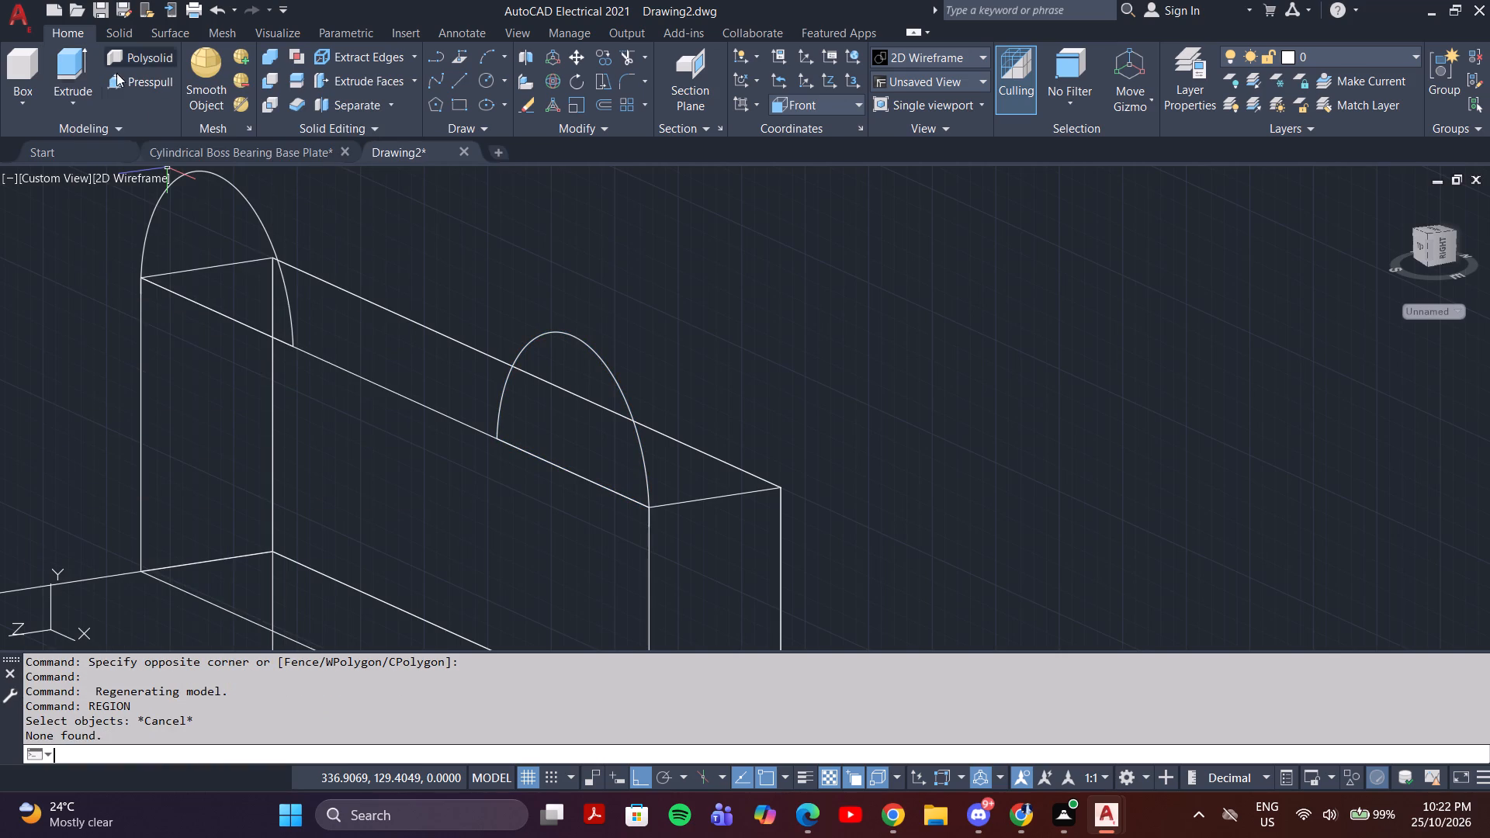
Extrude the two front arcs by 15 units.
{"action": "left_click", "coordinate": [76, 68]}
{"action": "left_click", "coordinate": [266, 234]}
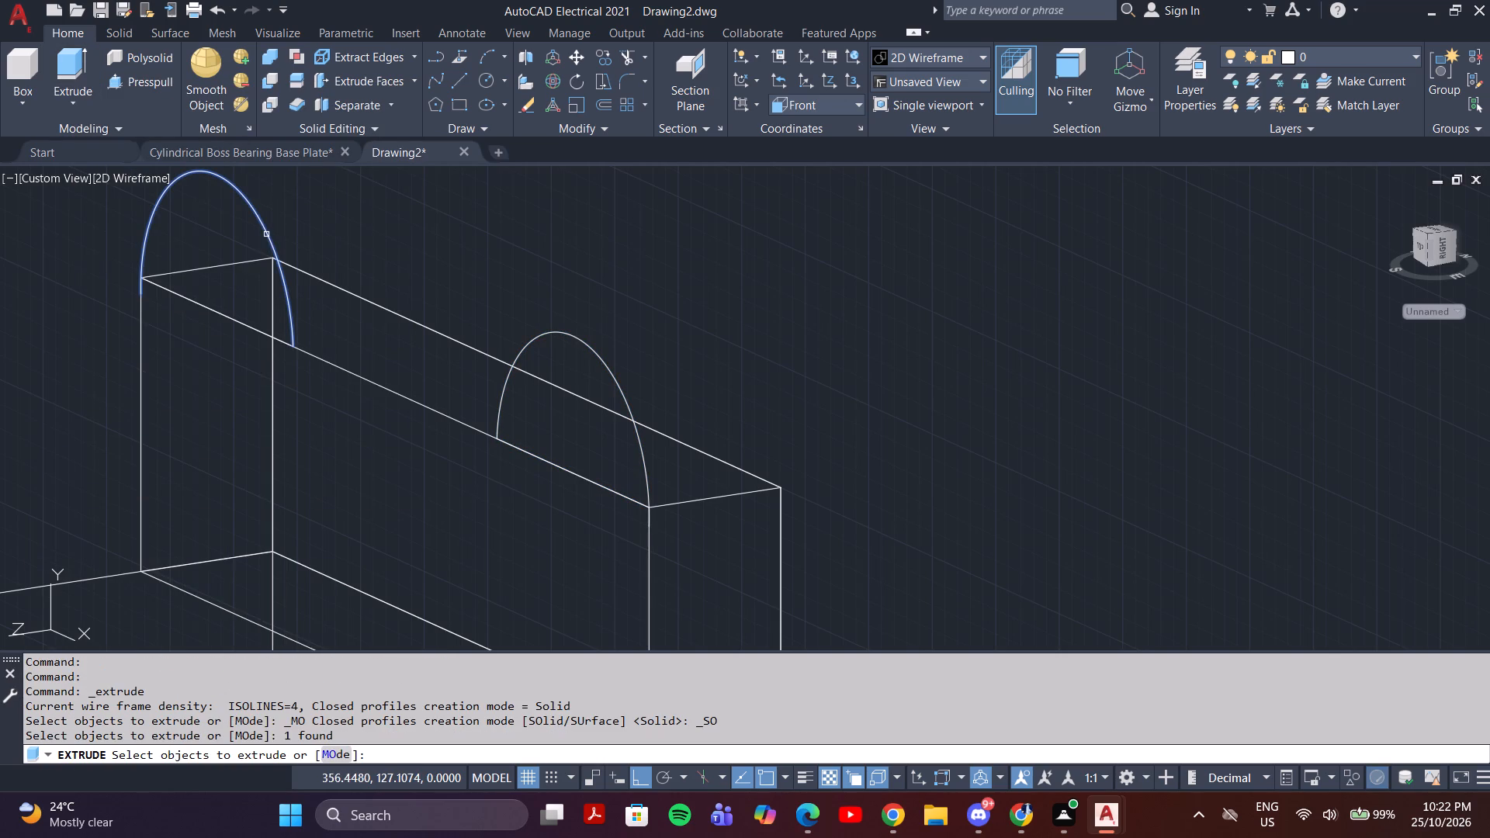
{"action": "left_click", "coordinate": [525, 343]}
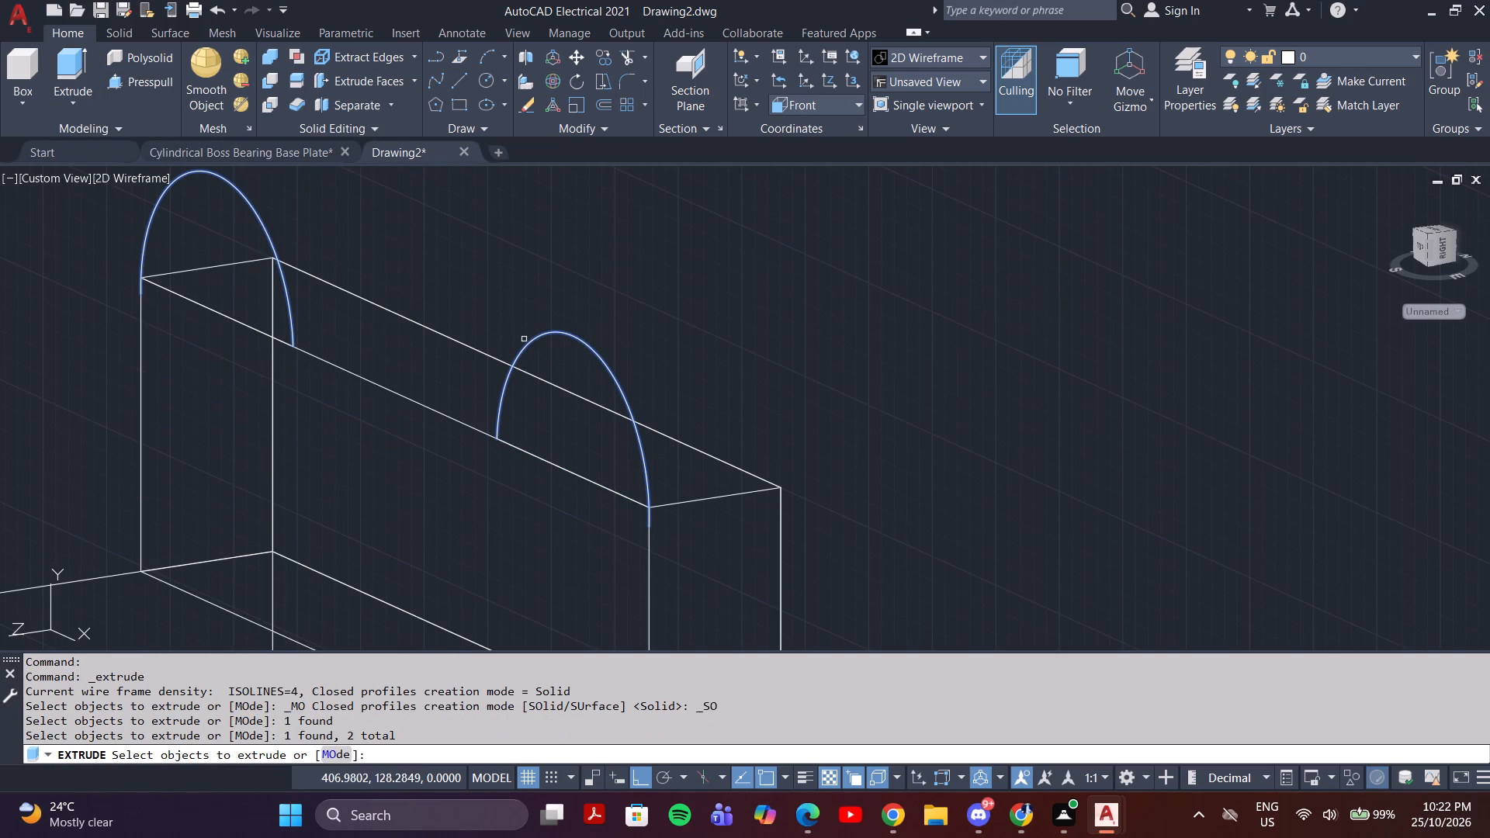
{"action": "key", "text": "Return"}
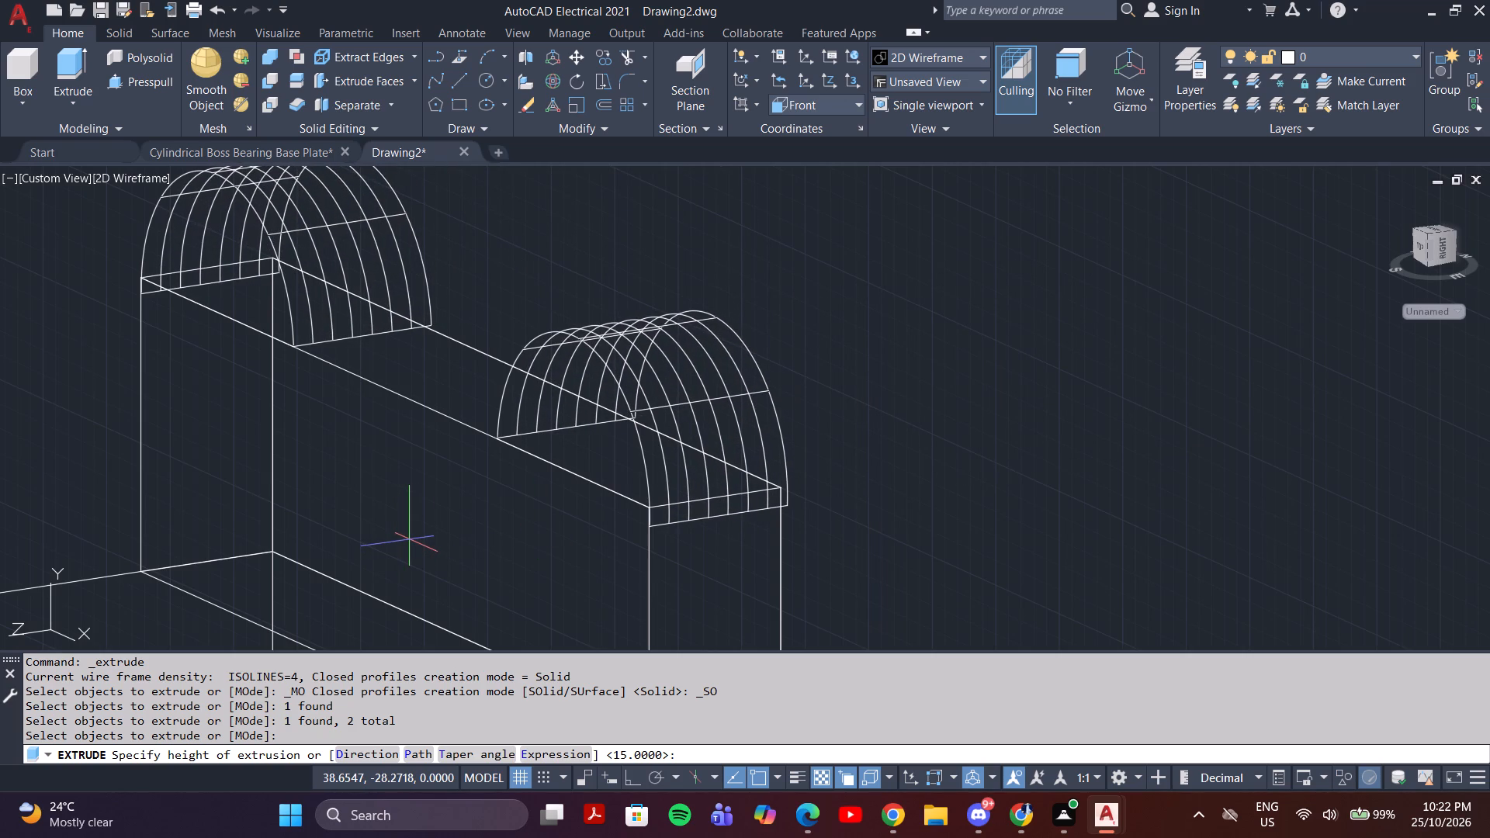
{"action": "type", "text": "15"}
{"action": "key", "text": "Return"}
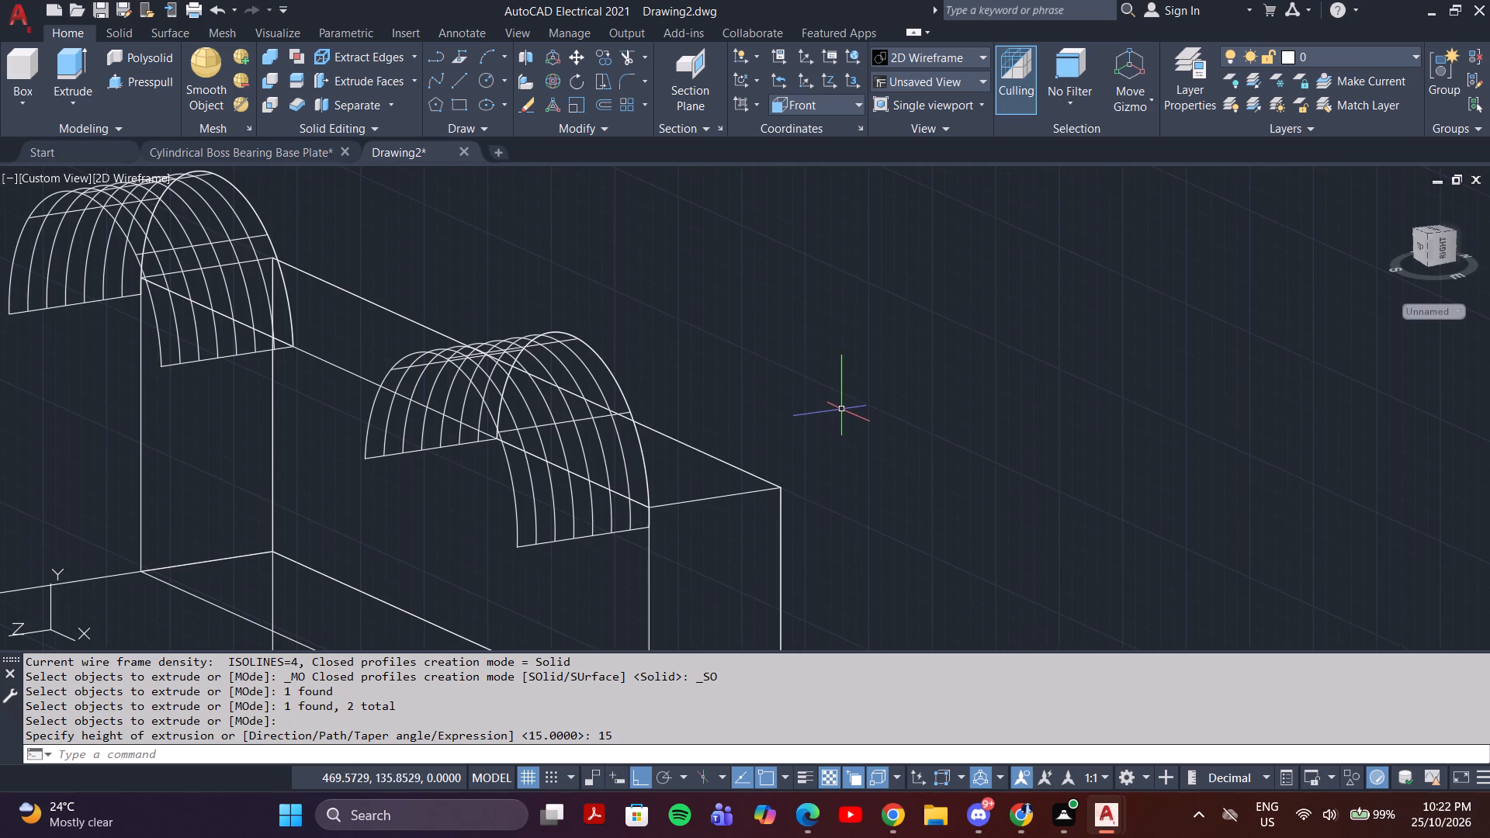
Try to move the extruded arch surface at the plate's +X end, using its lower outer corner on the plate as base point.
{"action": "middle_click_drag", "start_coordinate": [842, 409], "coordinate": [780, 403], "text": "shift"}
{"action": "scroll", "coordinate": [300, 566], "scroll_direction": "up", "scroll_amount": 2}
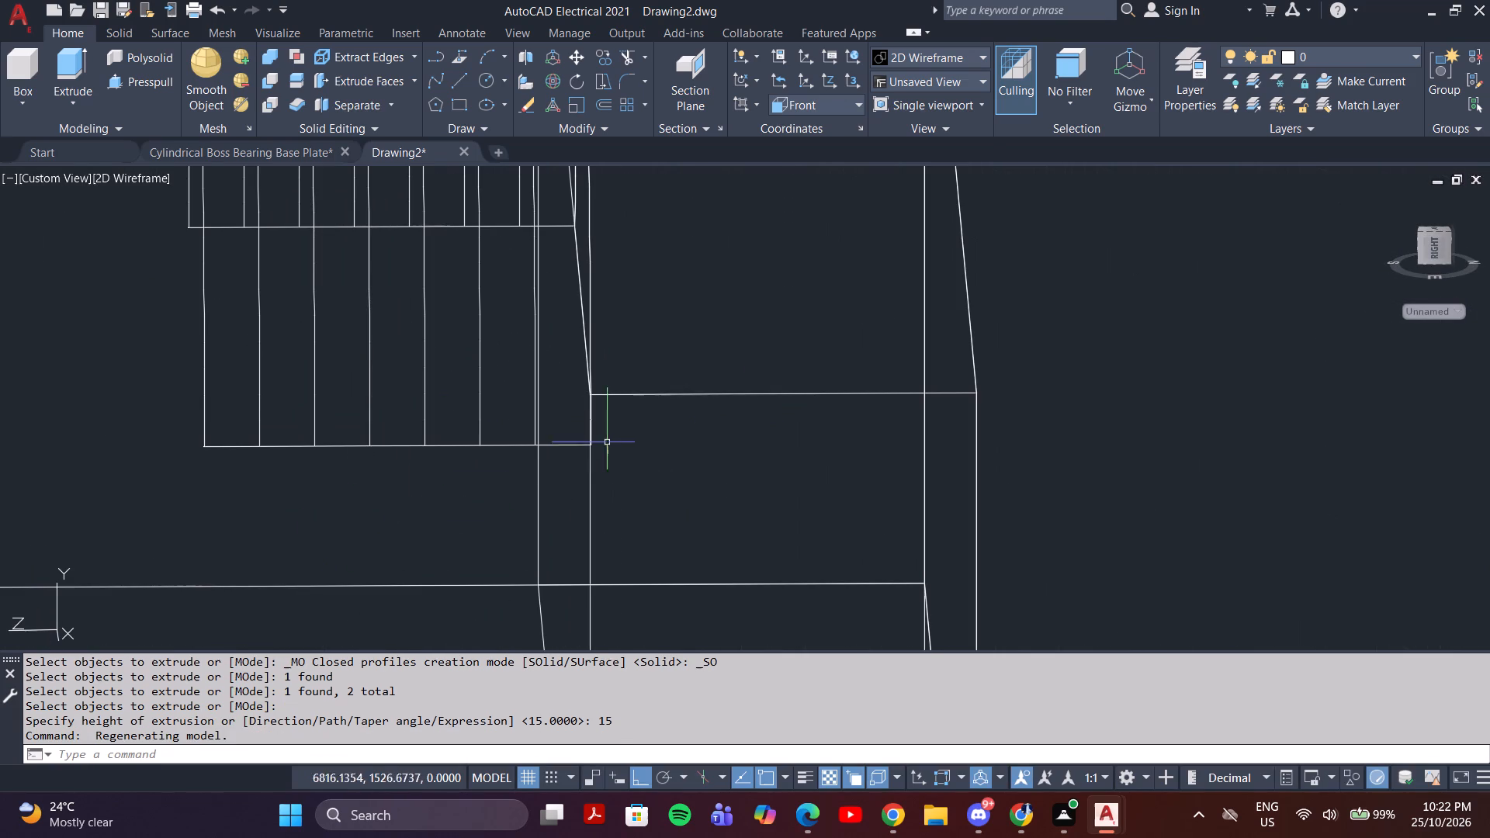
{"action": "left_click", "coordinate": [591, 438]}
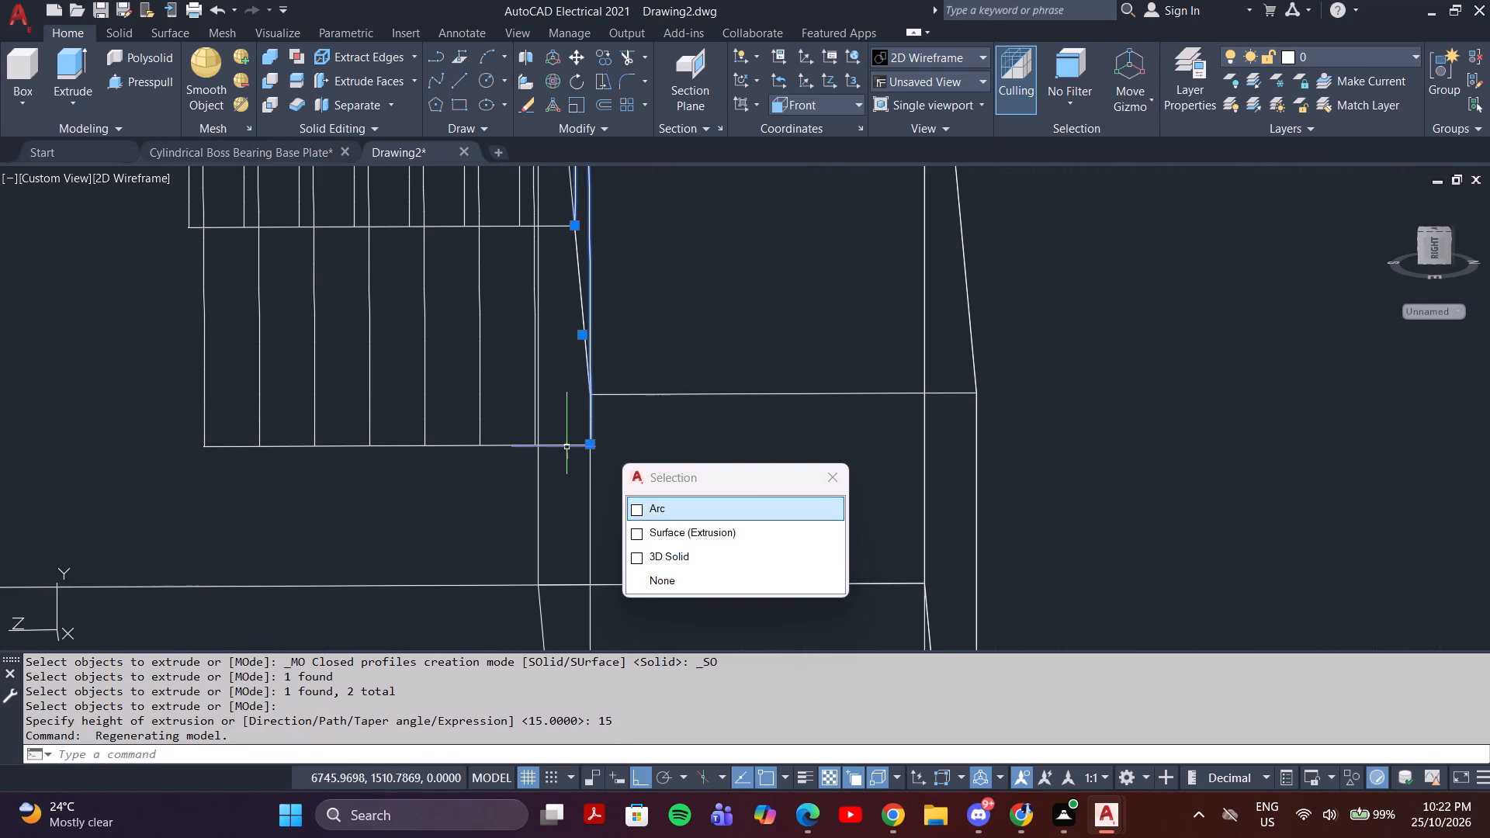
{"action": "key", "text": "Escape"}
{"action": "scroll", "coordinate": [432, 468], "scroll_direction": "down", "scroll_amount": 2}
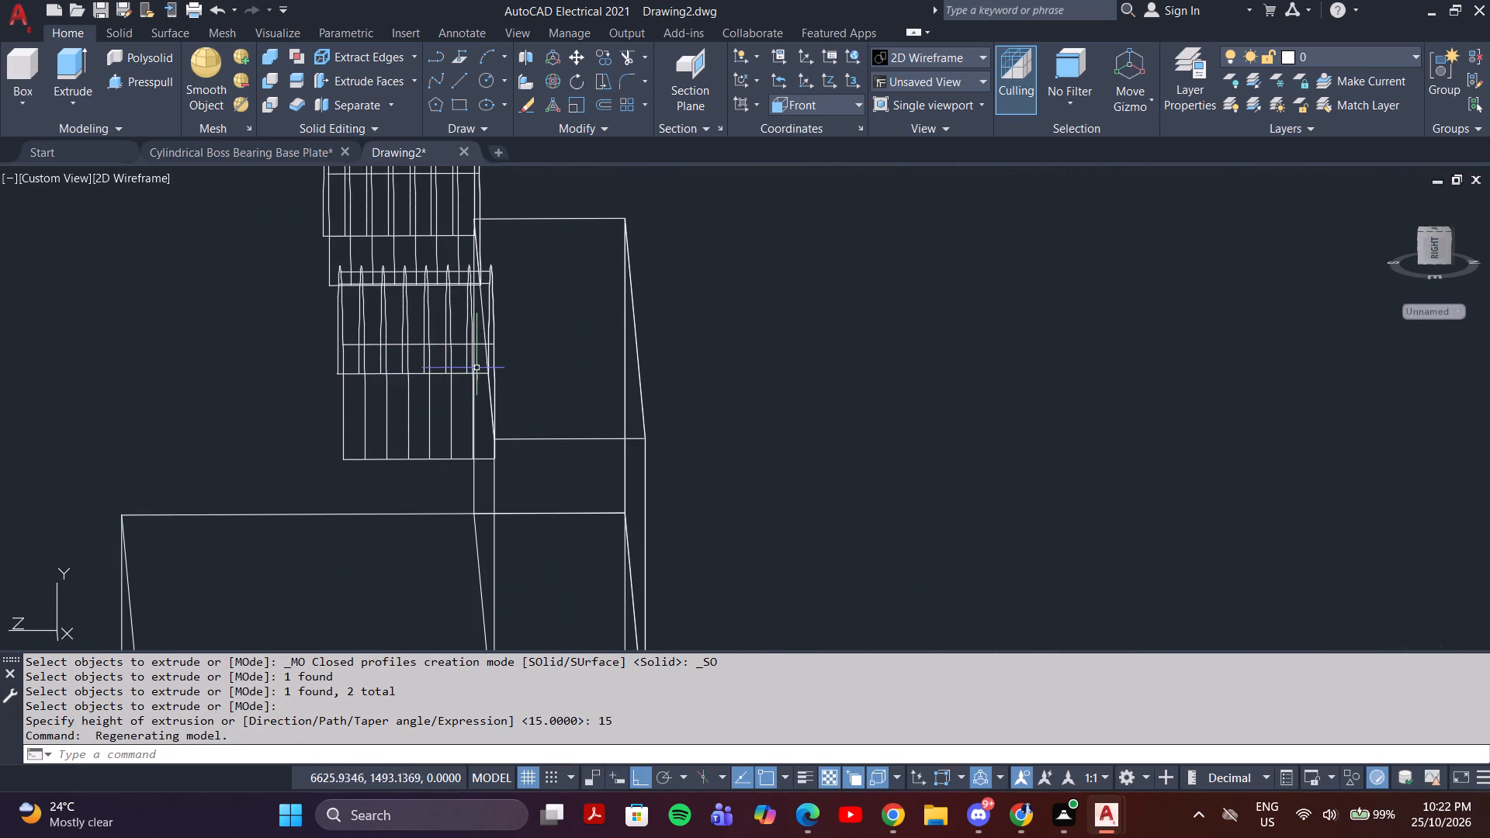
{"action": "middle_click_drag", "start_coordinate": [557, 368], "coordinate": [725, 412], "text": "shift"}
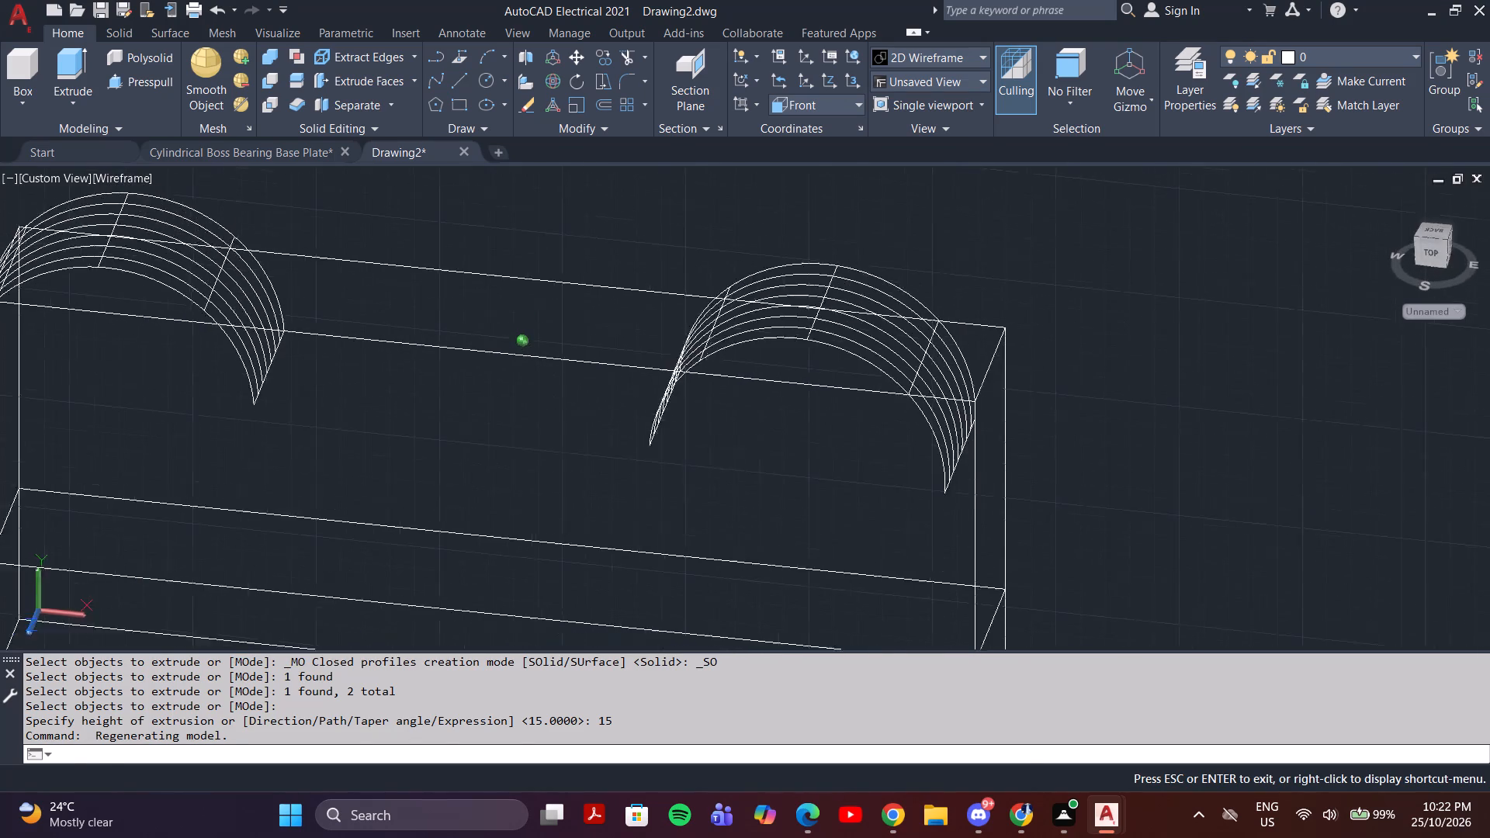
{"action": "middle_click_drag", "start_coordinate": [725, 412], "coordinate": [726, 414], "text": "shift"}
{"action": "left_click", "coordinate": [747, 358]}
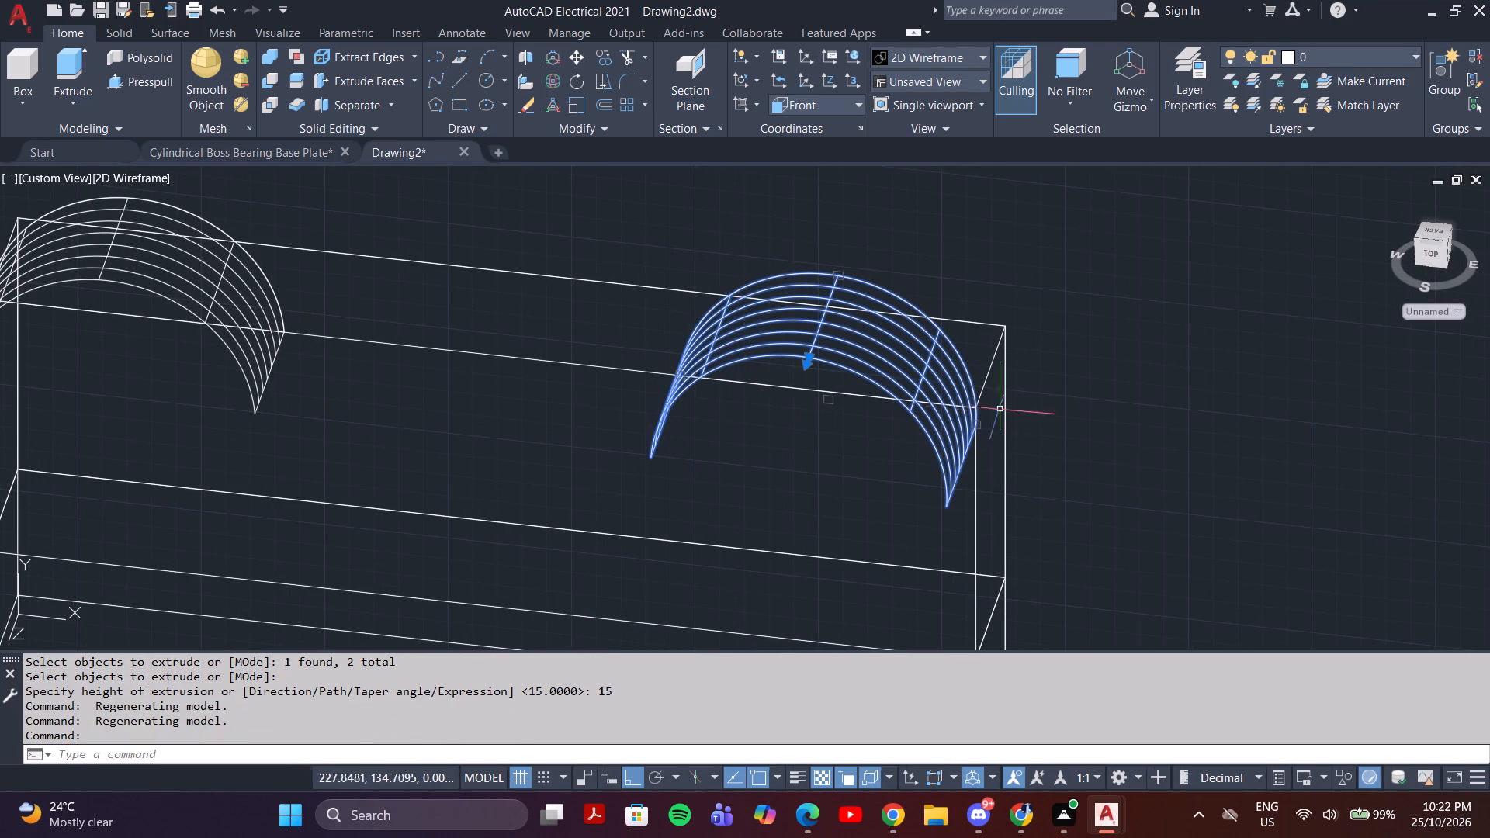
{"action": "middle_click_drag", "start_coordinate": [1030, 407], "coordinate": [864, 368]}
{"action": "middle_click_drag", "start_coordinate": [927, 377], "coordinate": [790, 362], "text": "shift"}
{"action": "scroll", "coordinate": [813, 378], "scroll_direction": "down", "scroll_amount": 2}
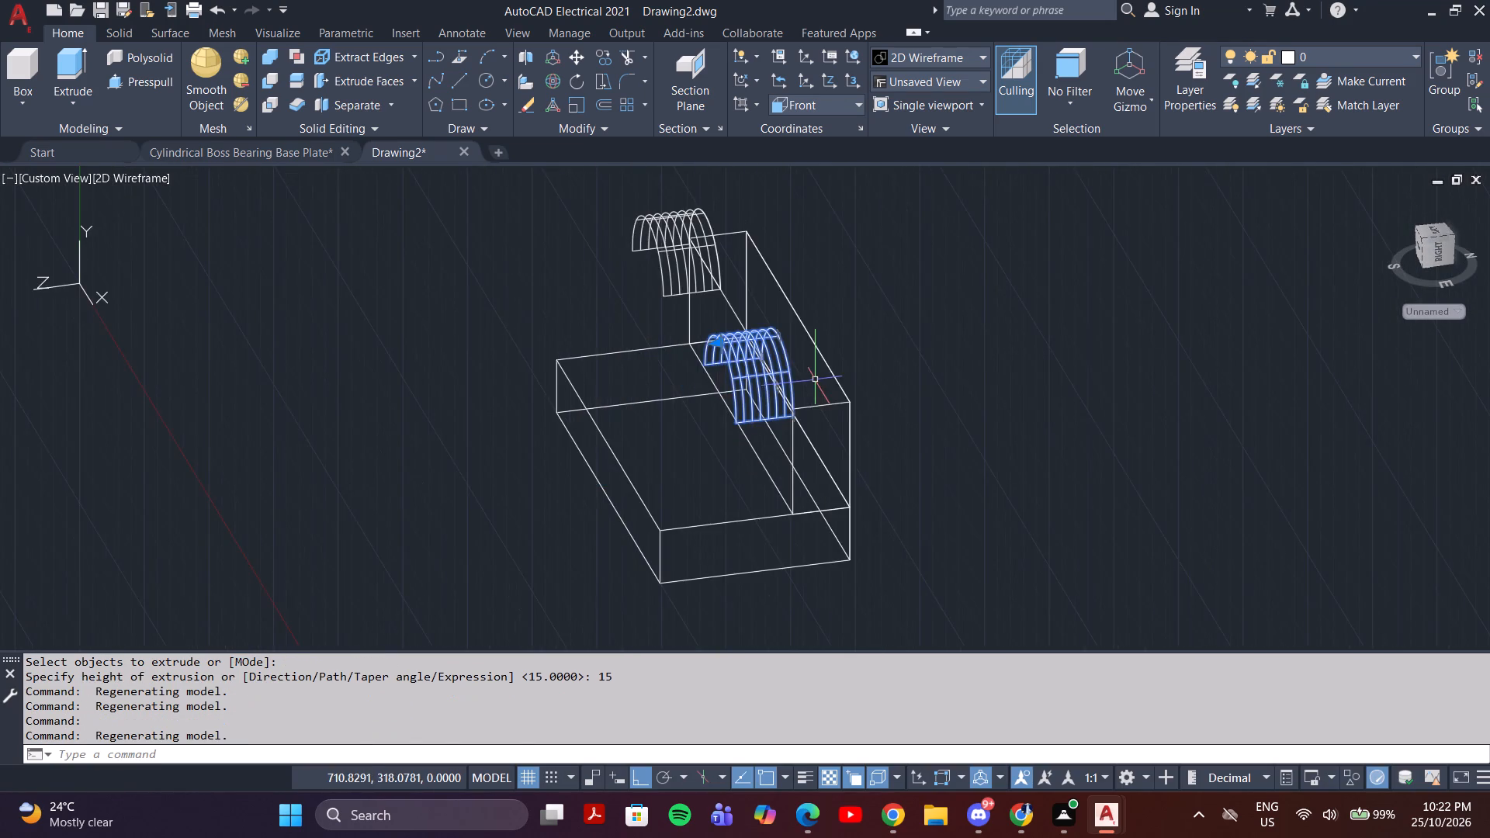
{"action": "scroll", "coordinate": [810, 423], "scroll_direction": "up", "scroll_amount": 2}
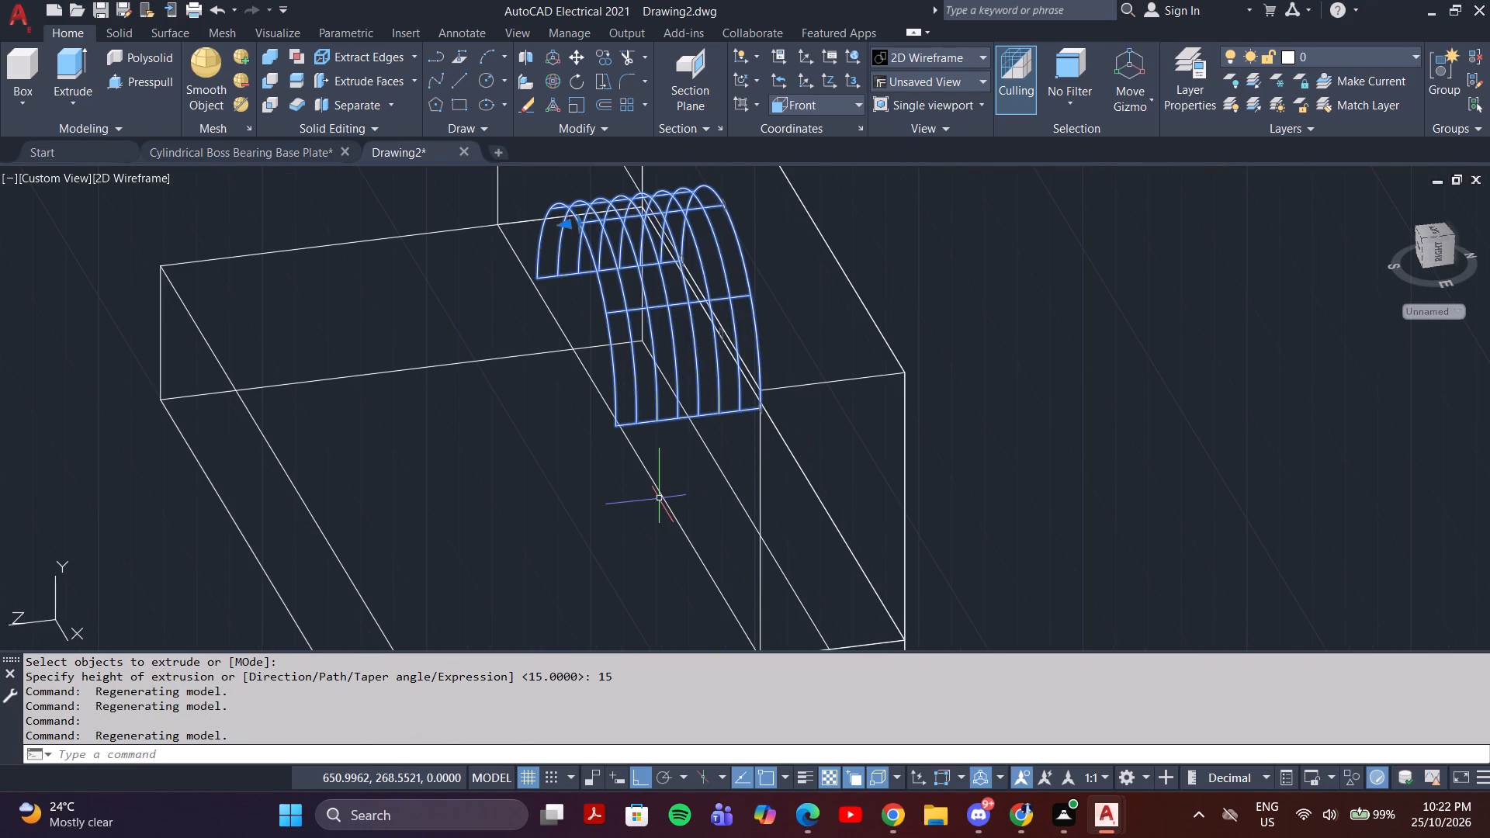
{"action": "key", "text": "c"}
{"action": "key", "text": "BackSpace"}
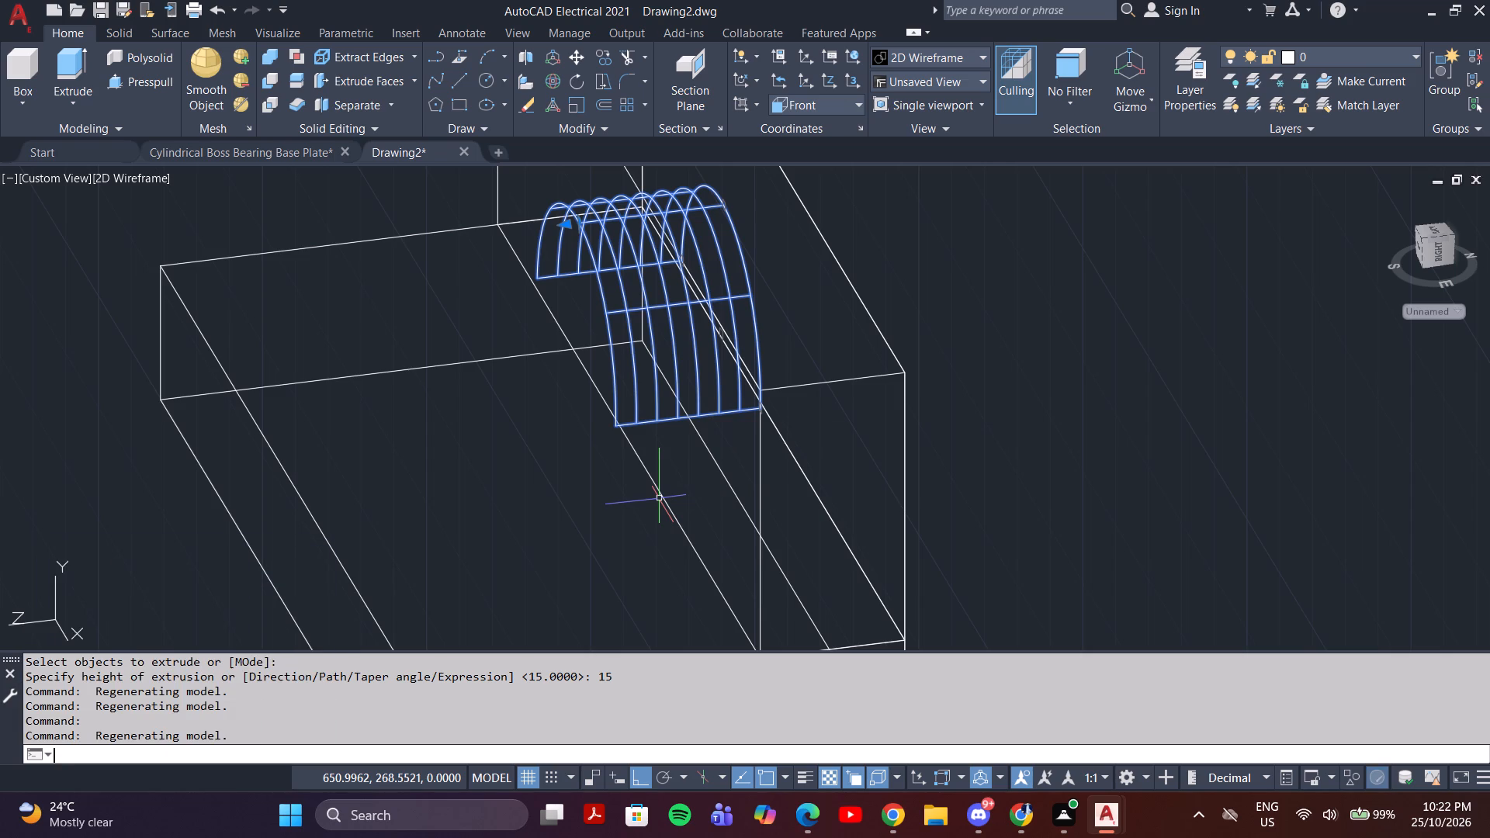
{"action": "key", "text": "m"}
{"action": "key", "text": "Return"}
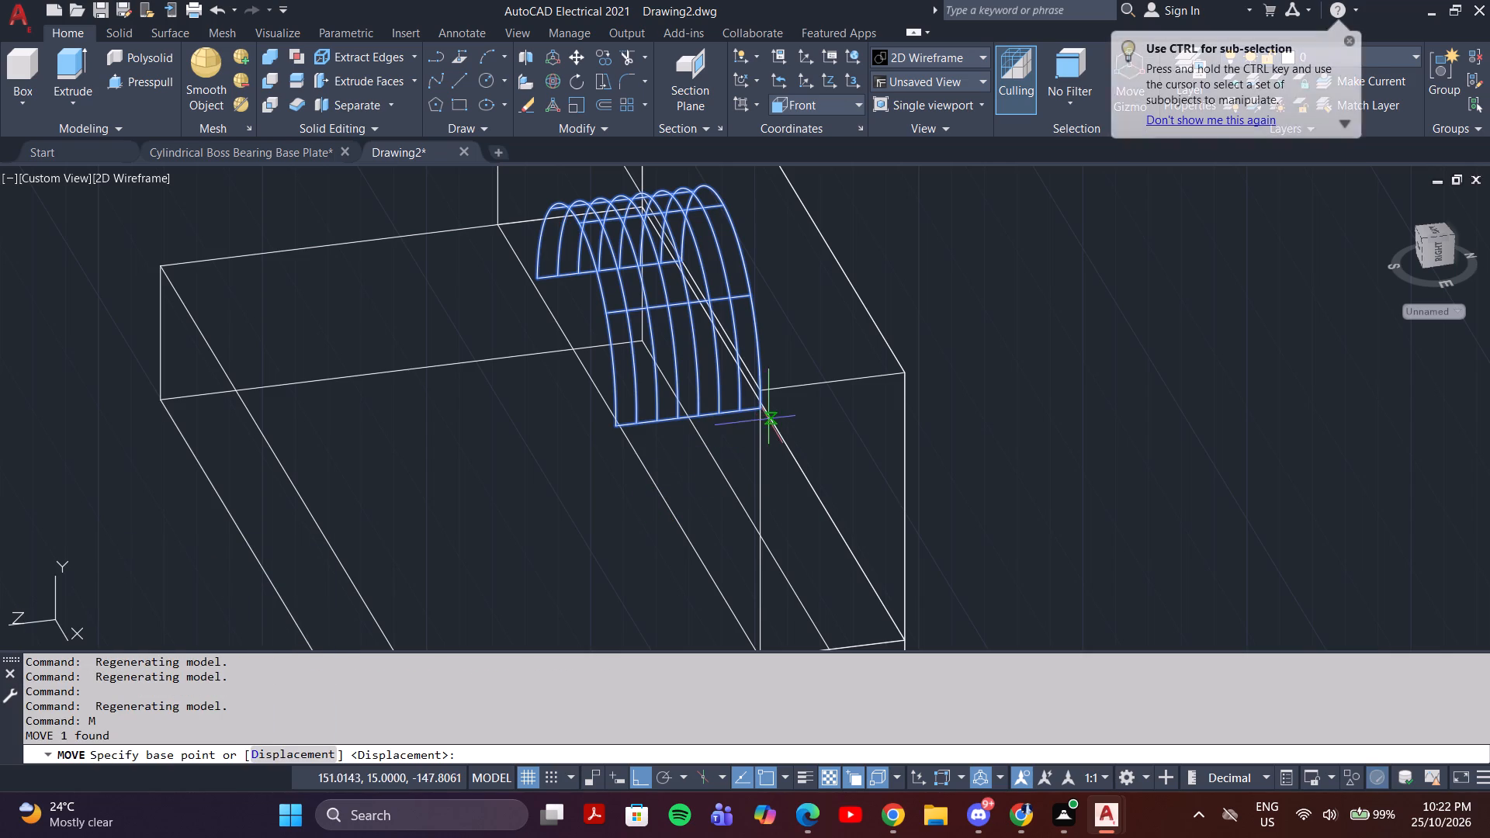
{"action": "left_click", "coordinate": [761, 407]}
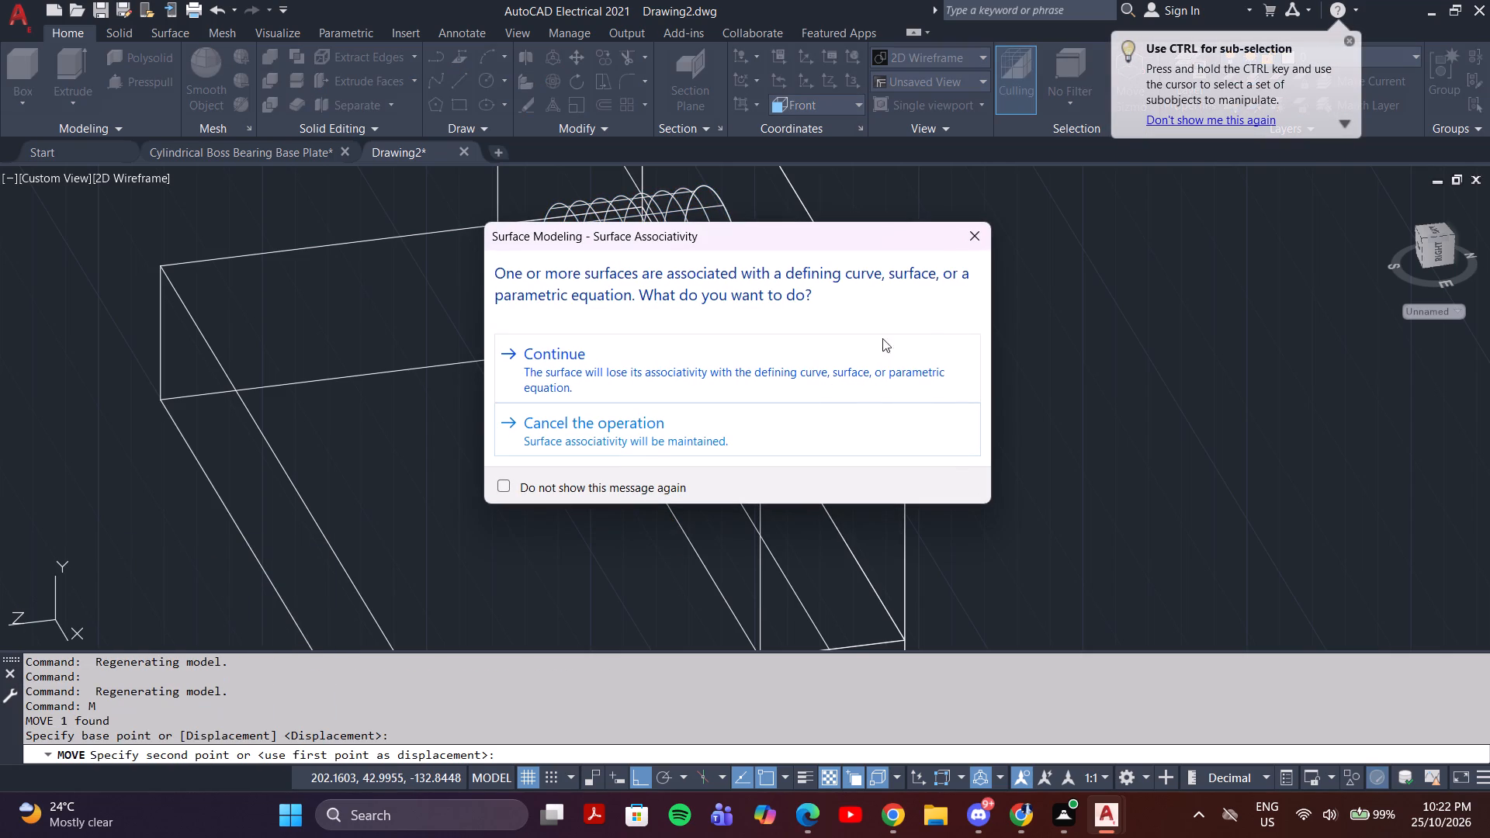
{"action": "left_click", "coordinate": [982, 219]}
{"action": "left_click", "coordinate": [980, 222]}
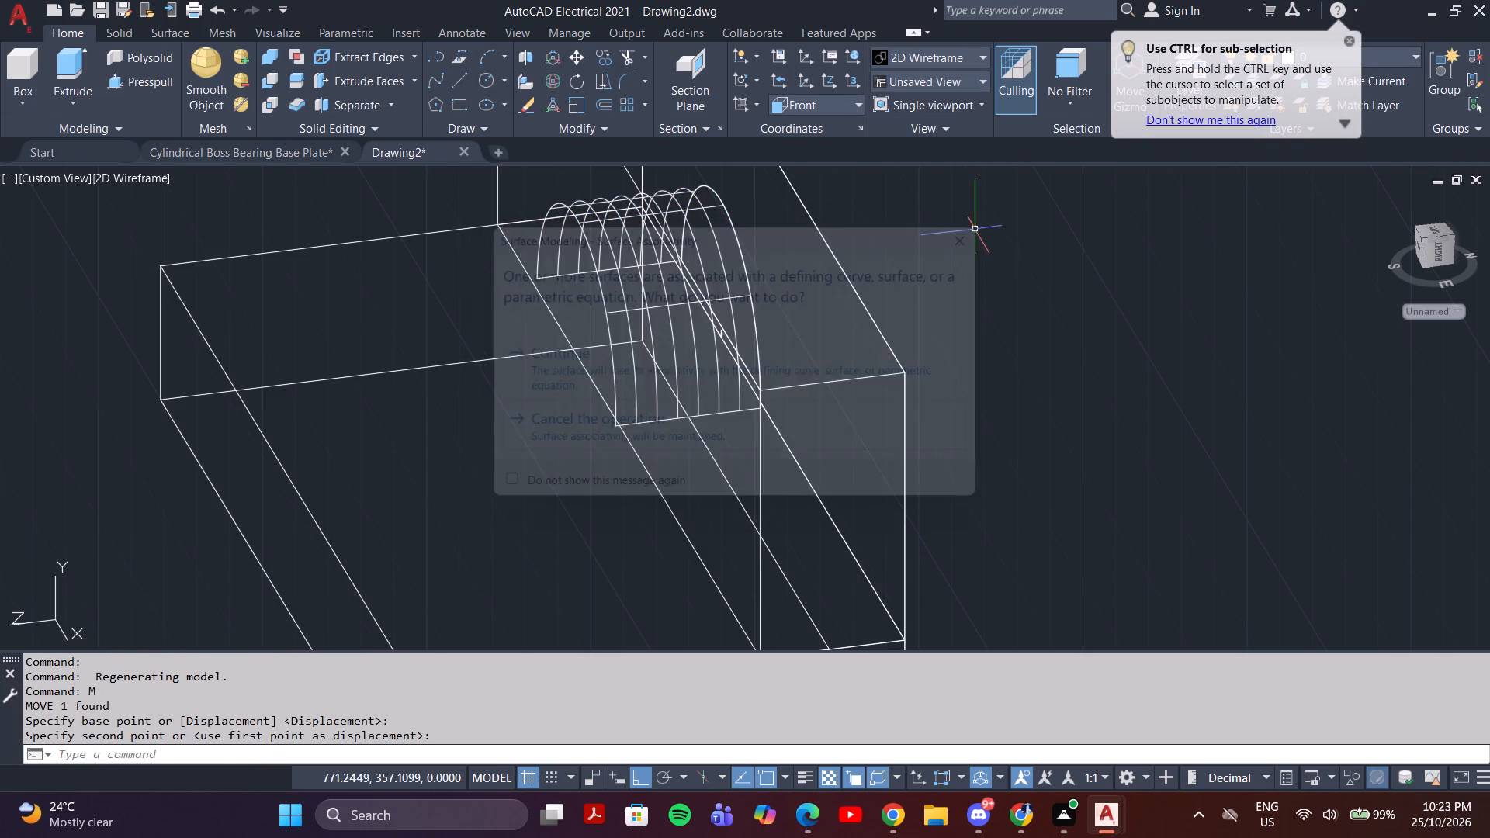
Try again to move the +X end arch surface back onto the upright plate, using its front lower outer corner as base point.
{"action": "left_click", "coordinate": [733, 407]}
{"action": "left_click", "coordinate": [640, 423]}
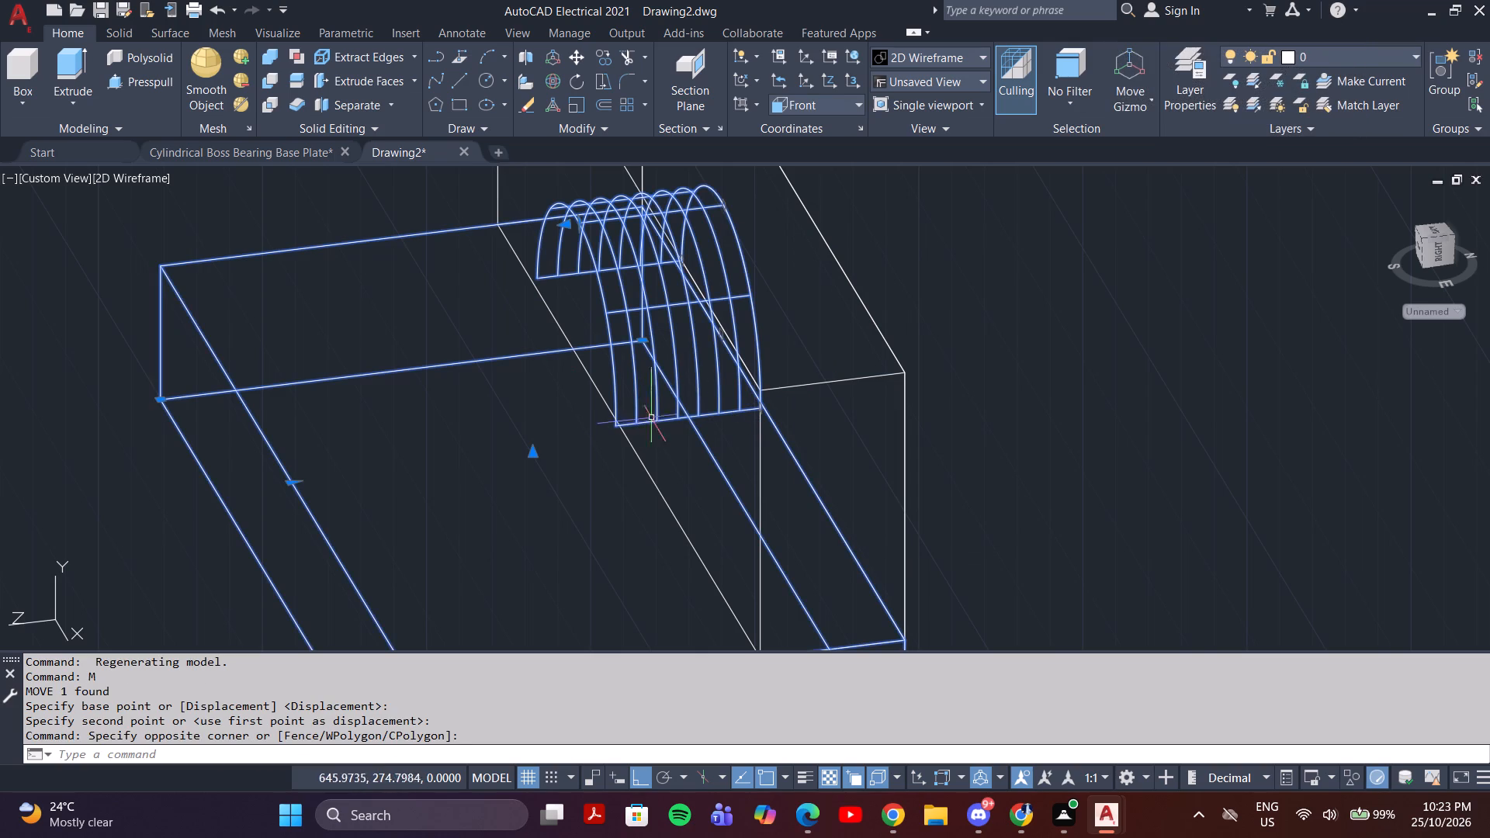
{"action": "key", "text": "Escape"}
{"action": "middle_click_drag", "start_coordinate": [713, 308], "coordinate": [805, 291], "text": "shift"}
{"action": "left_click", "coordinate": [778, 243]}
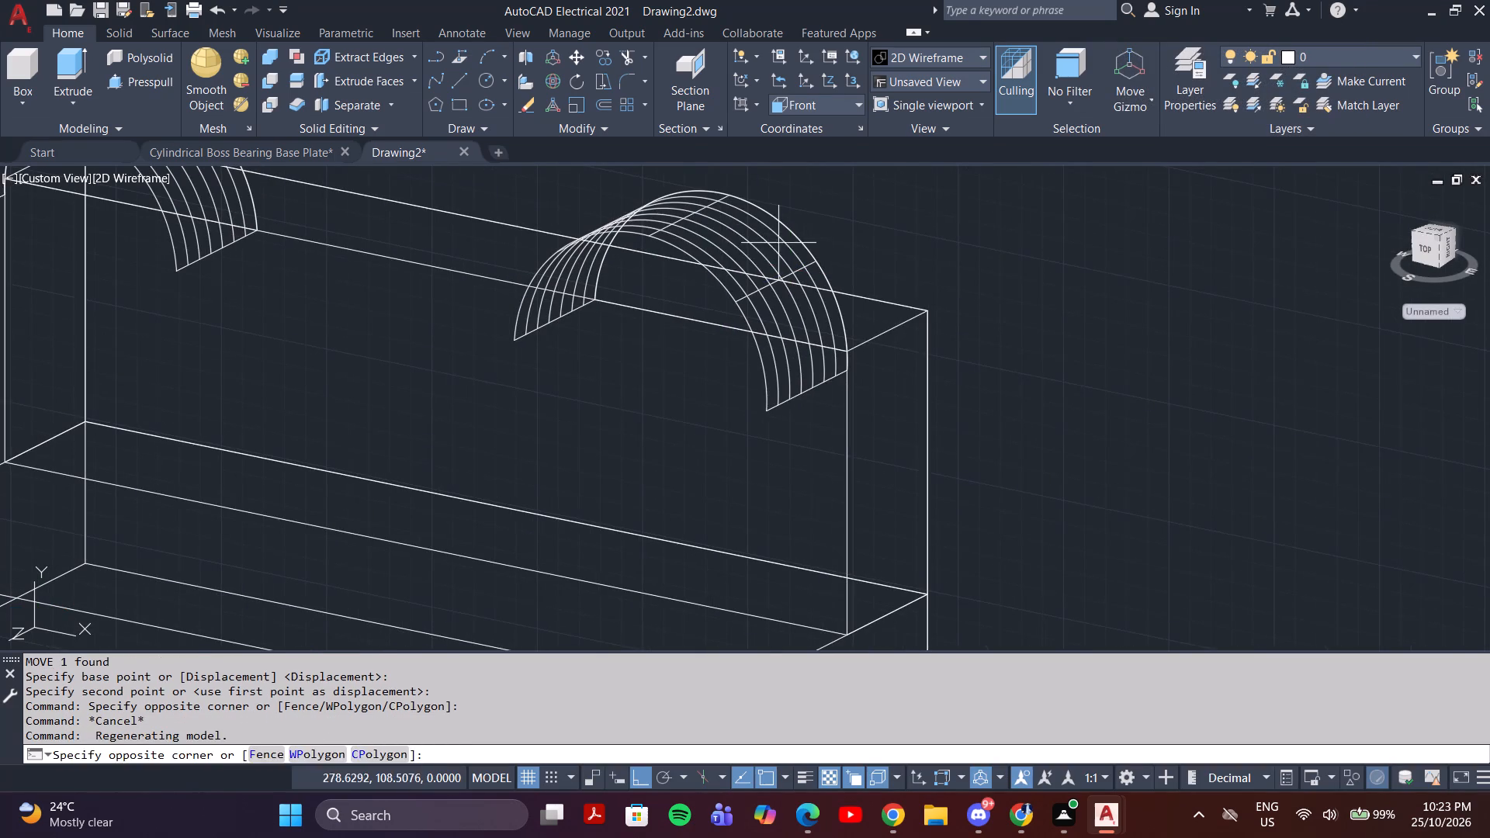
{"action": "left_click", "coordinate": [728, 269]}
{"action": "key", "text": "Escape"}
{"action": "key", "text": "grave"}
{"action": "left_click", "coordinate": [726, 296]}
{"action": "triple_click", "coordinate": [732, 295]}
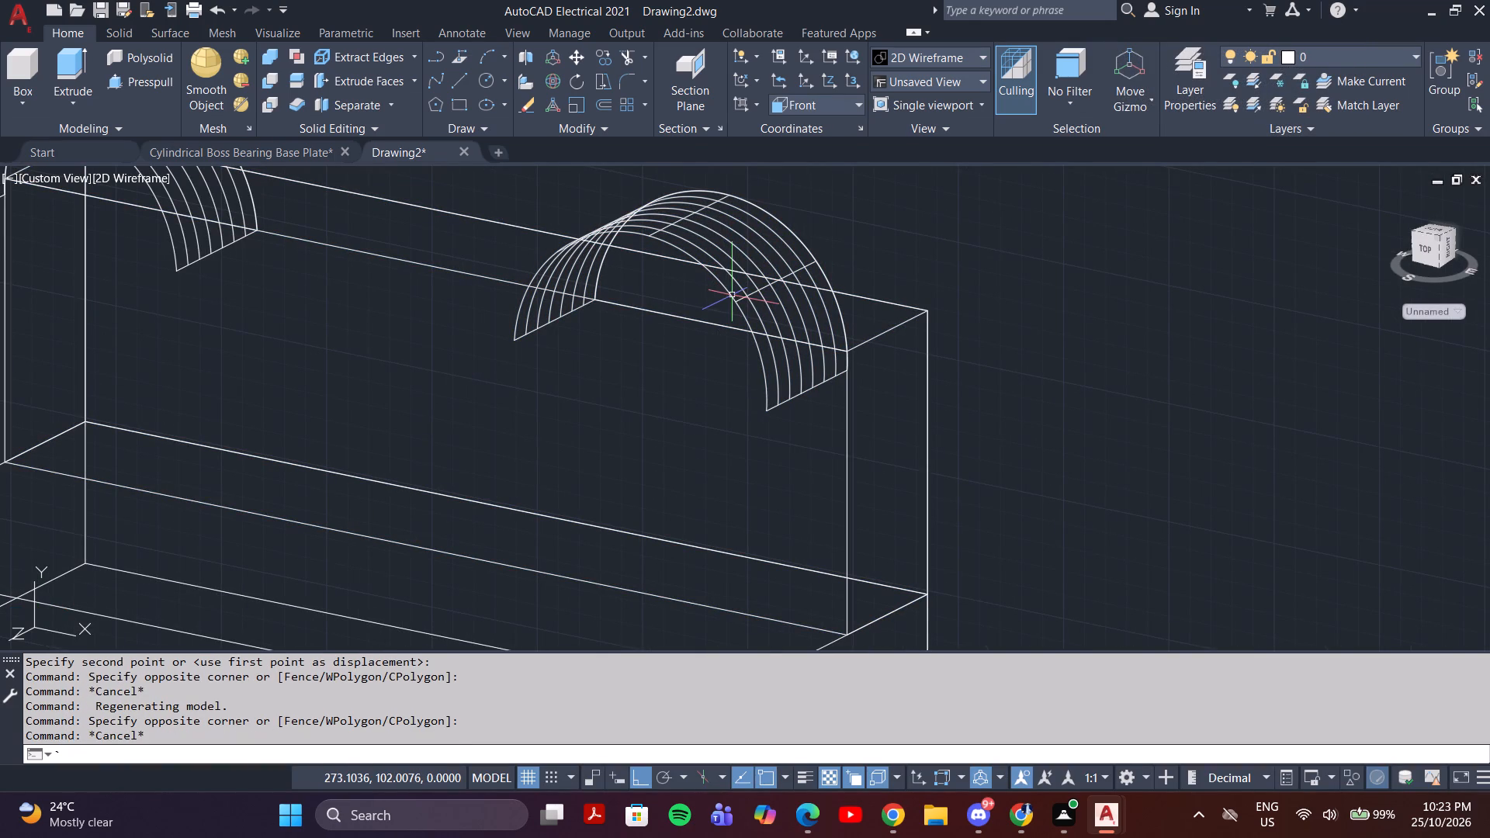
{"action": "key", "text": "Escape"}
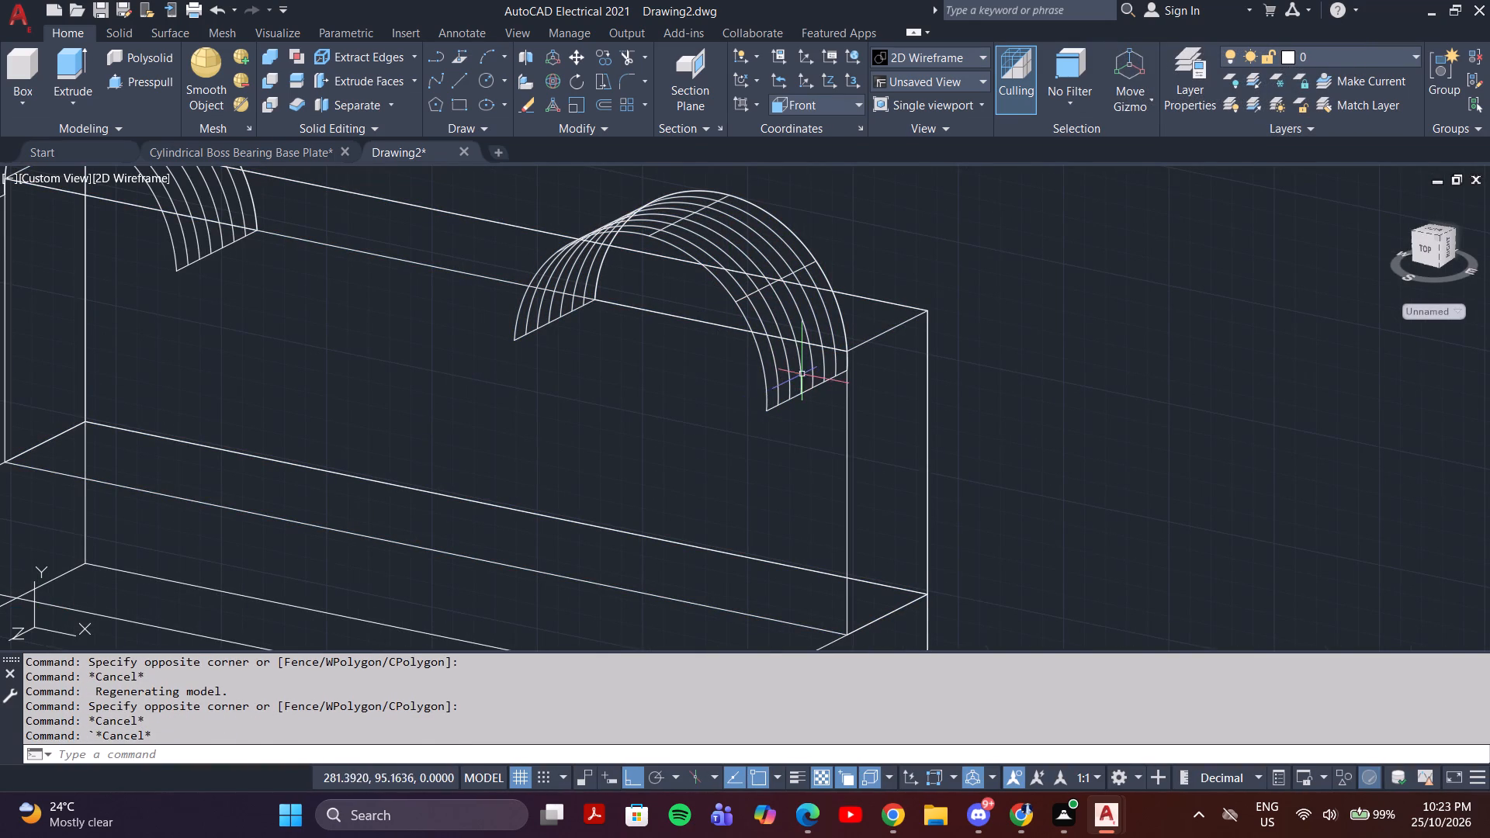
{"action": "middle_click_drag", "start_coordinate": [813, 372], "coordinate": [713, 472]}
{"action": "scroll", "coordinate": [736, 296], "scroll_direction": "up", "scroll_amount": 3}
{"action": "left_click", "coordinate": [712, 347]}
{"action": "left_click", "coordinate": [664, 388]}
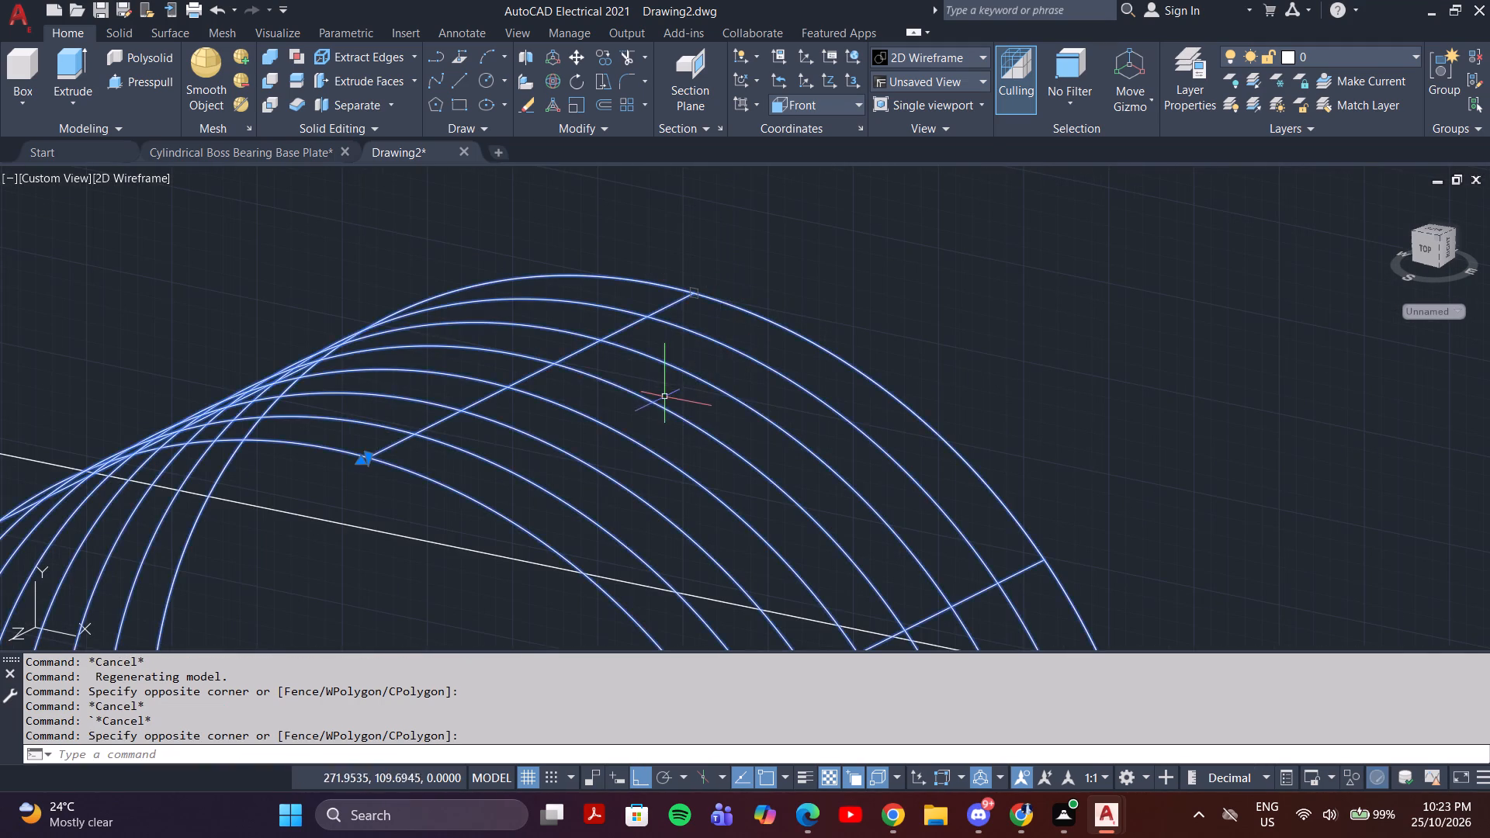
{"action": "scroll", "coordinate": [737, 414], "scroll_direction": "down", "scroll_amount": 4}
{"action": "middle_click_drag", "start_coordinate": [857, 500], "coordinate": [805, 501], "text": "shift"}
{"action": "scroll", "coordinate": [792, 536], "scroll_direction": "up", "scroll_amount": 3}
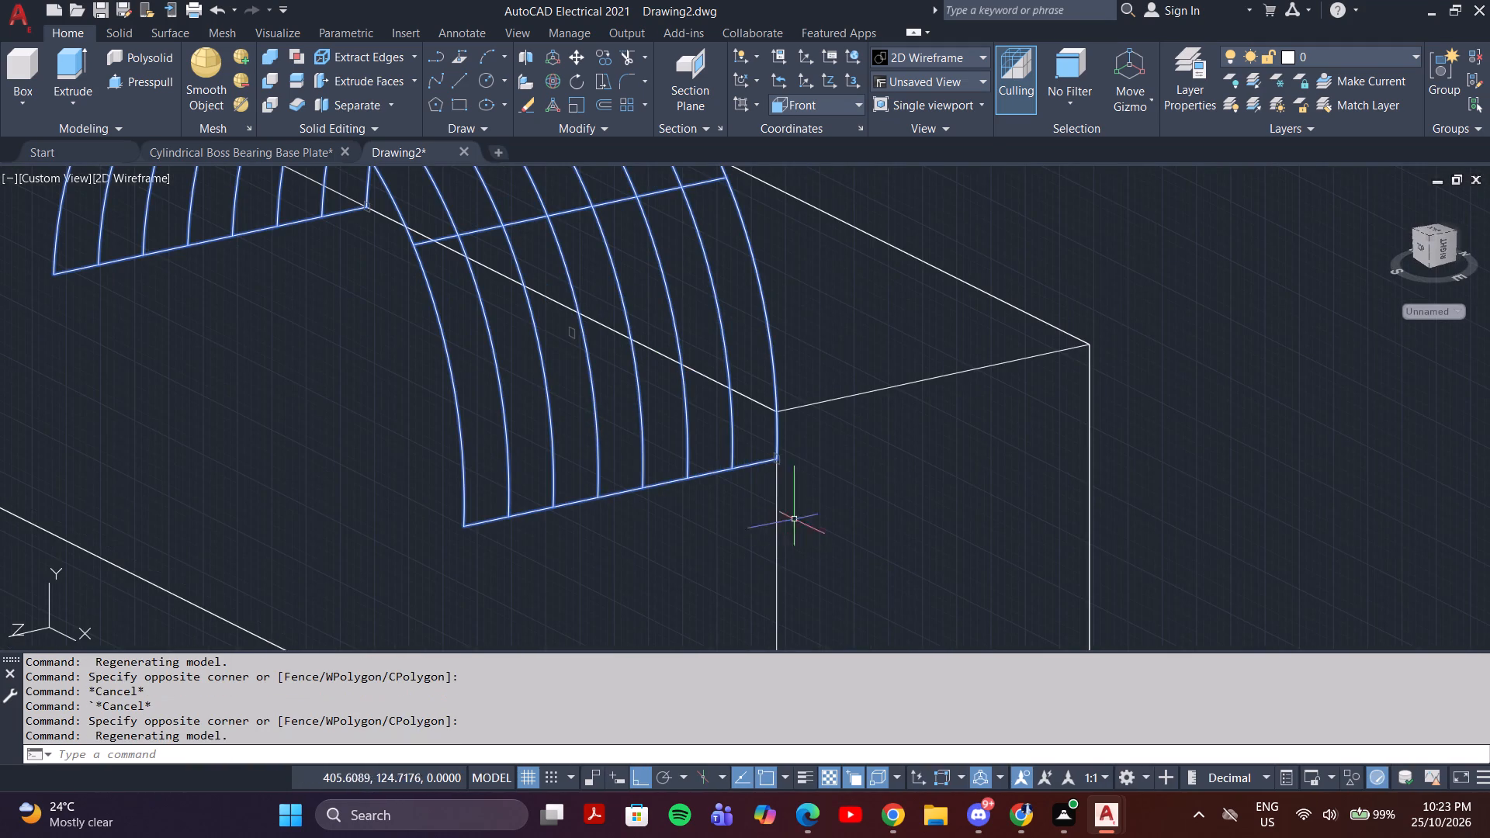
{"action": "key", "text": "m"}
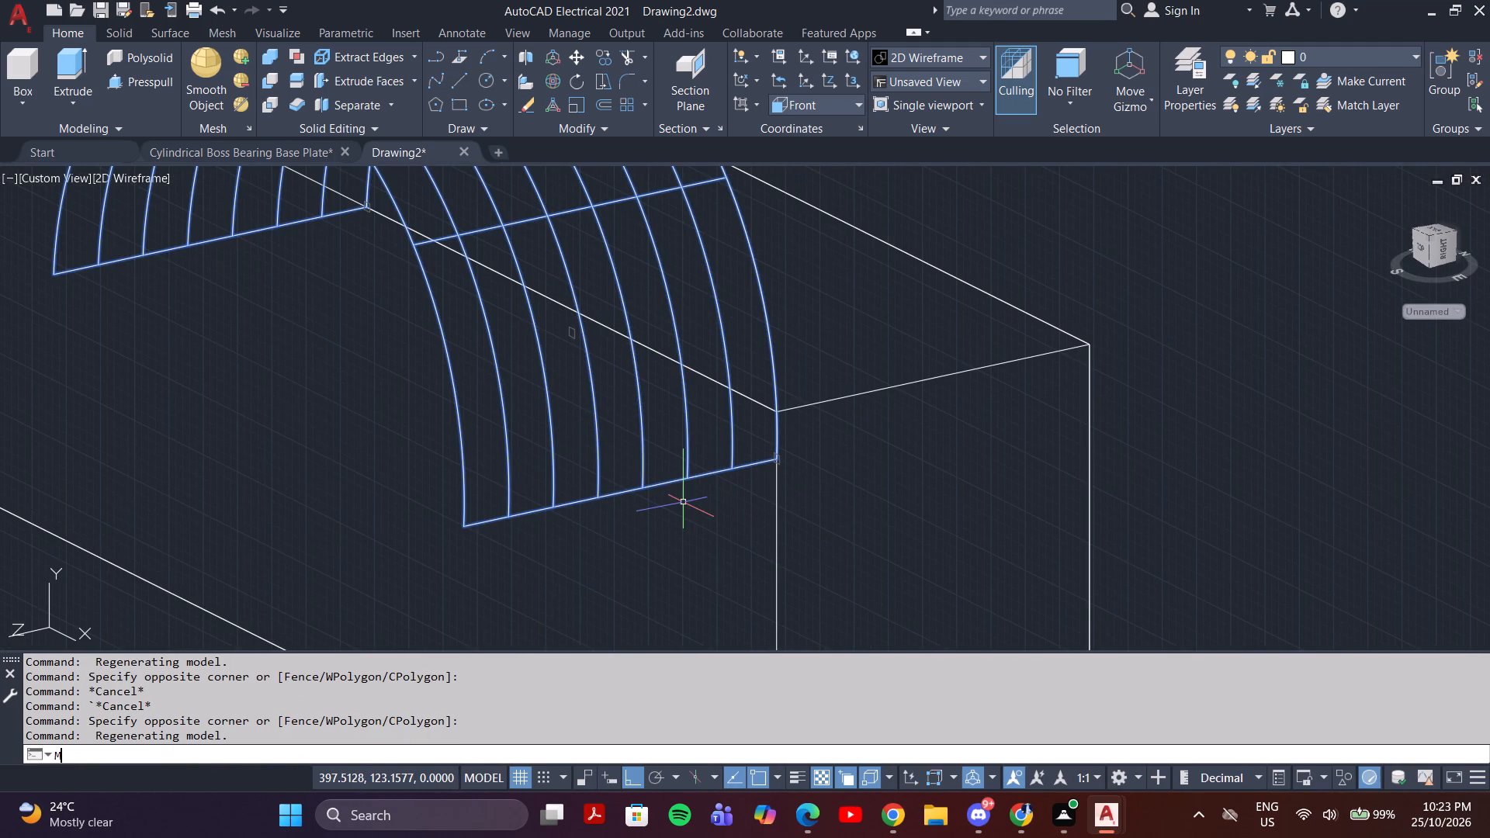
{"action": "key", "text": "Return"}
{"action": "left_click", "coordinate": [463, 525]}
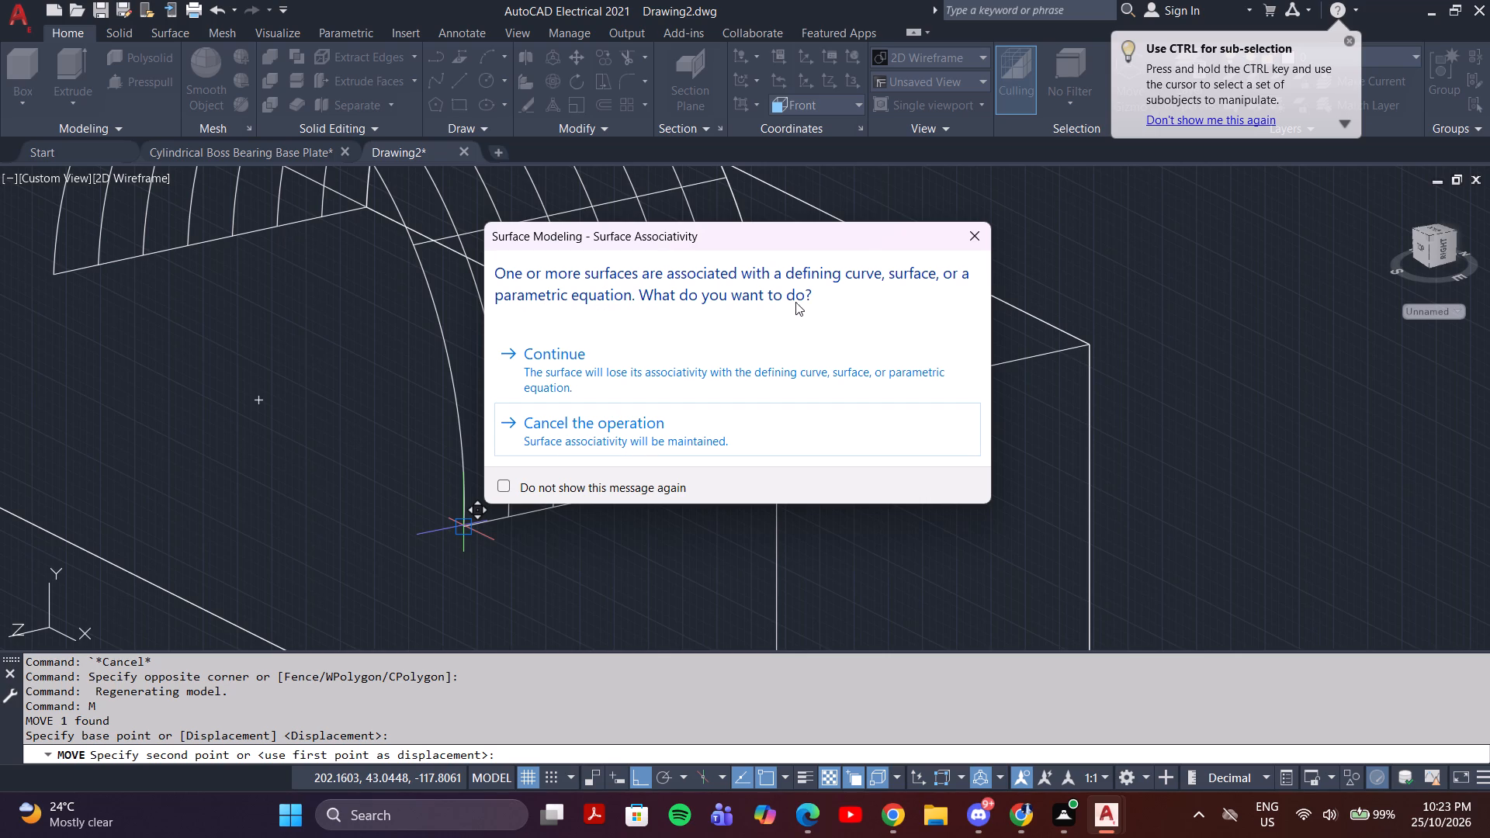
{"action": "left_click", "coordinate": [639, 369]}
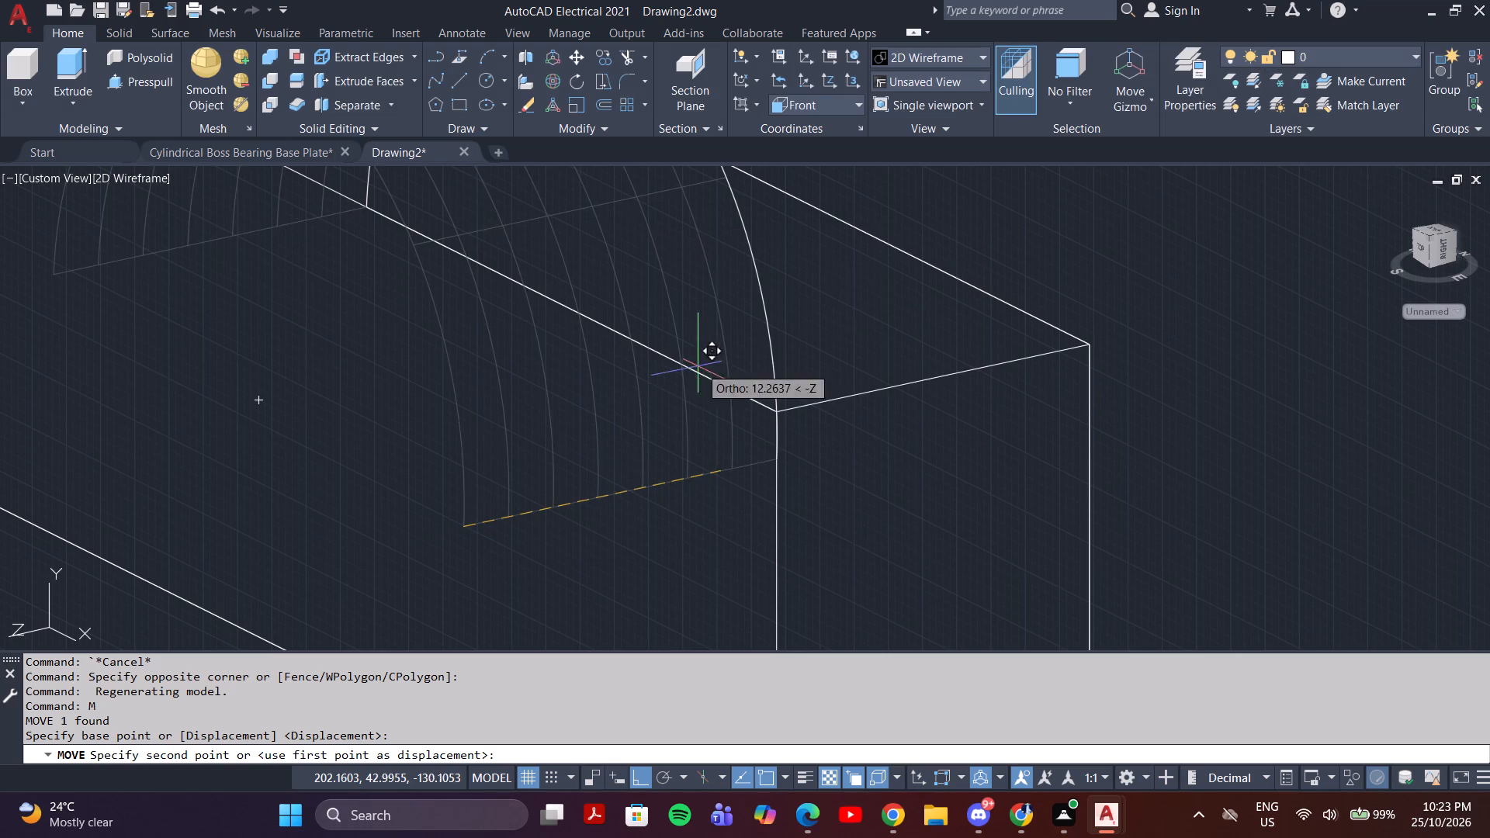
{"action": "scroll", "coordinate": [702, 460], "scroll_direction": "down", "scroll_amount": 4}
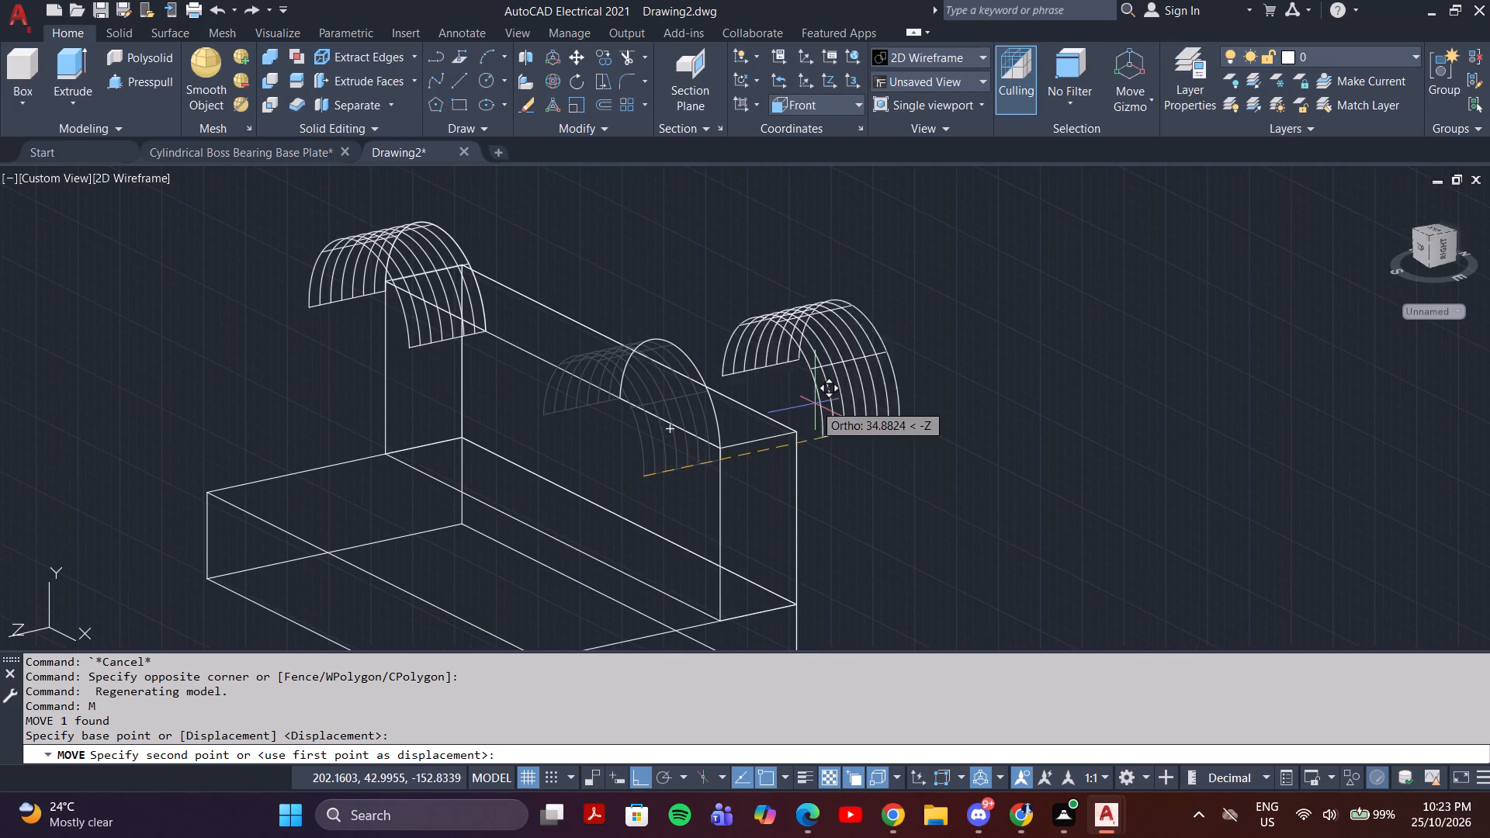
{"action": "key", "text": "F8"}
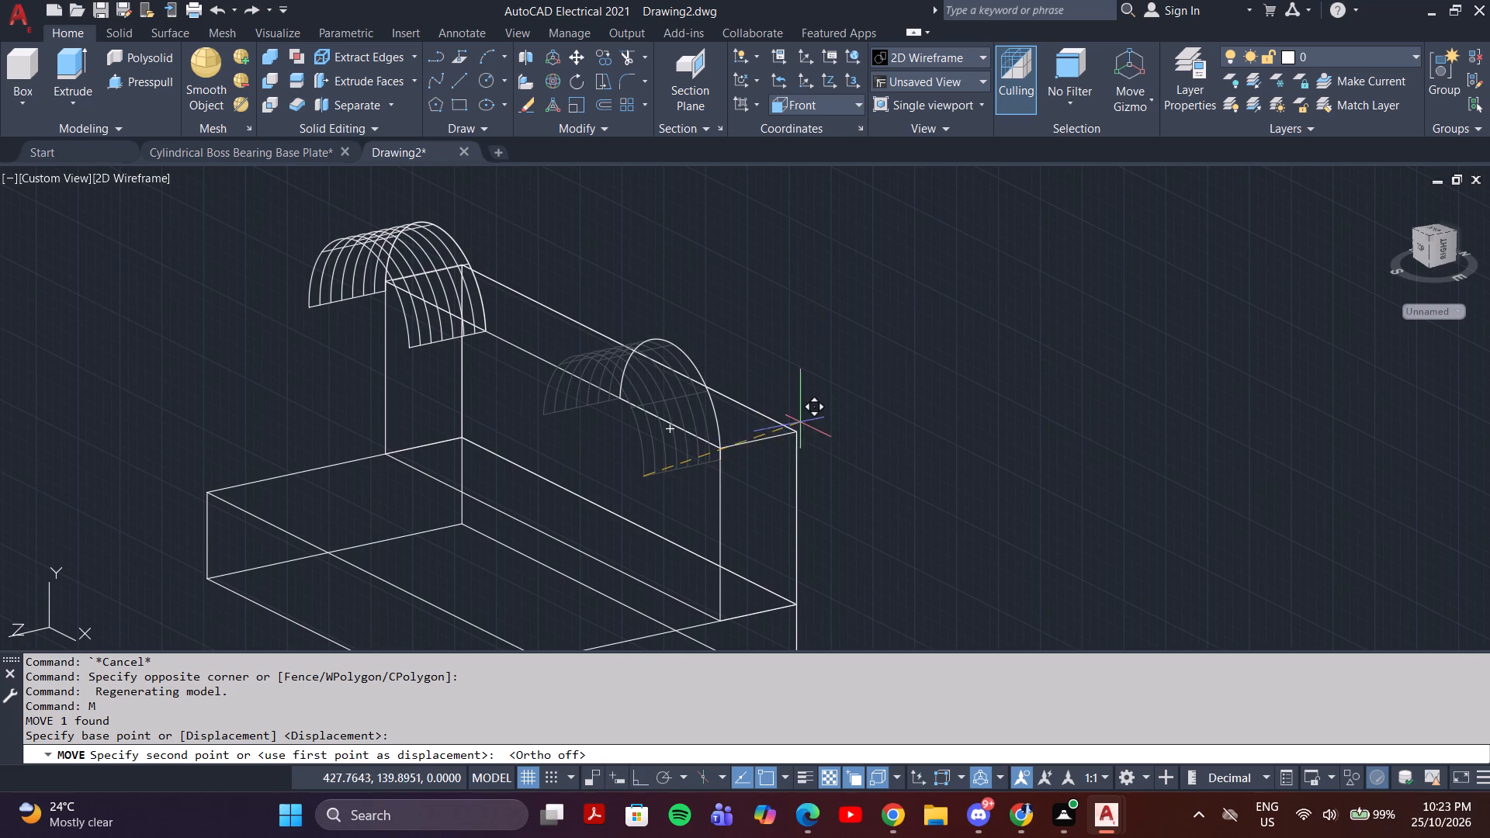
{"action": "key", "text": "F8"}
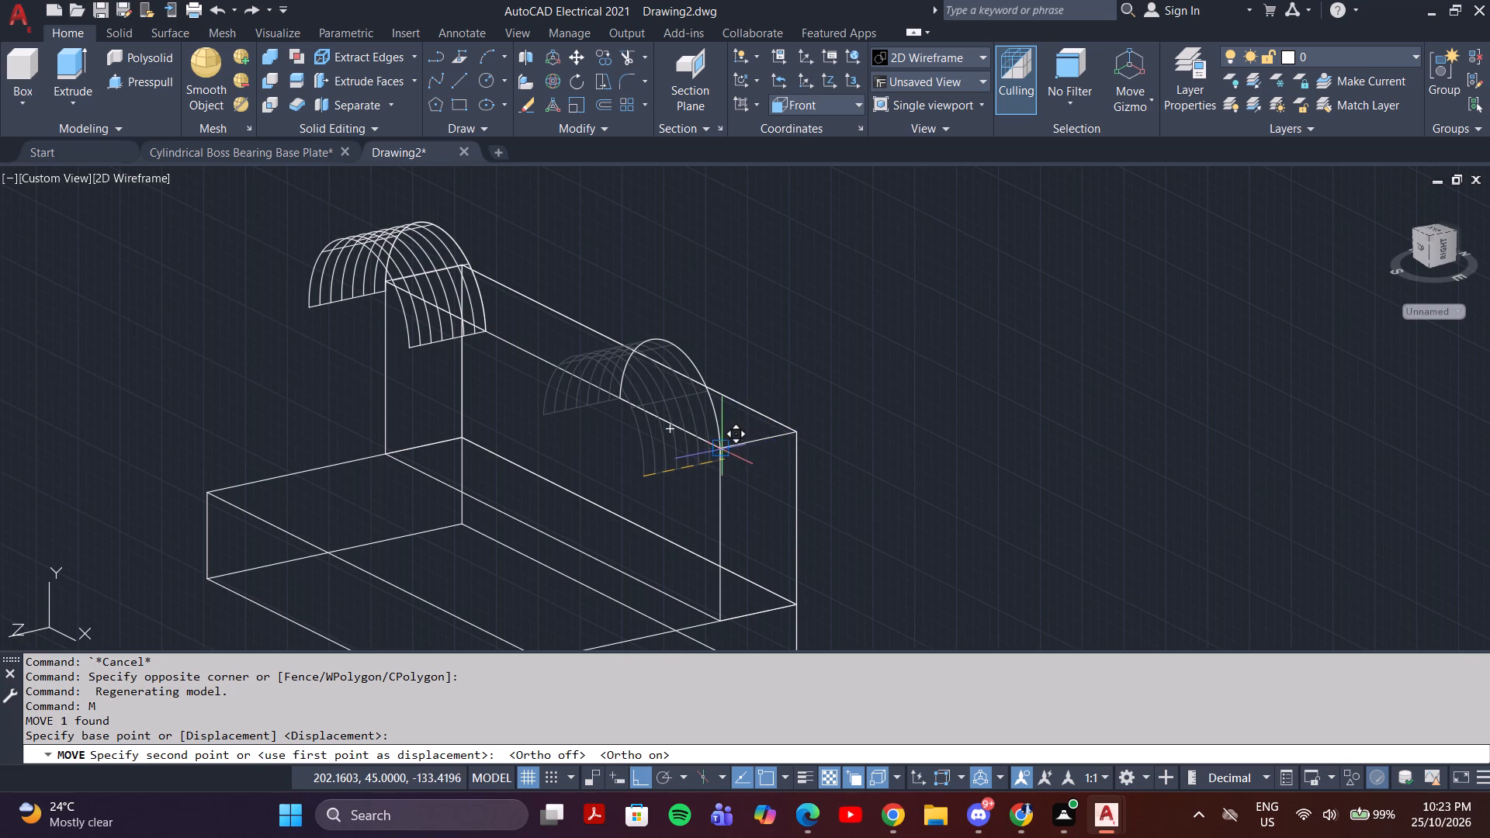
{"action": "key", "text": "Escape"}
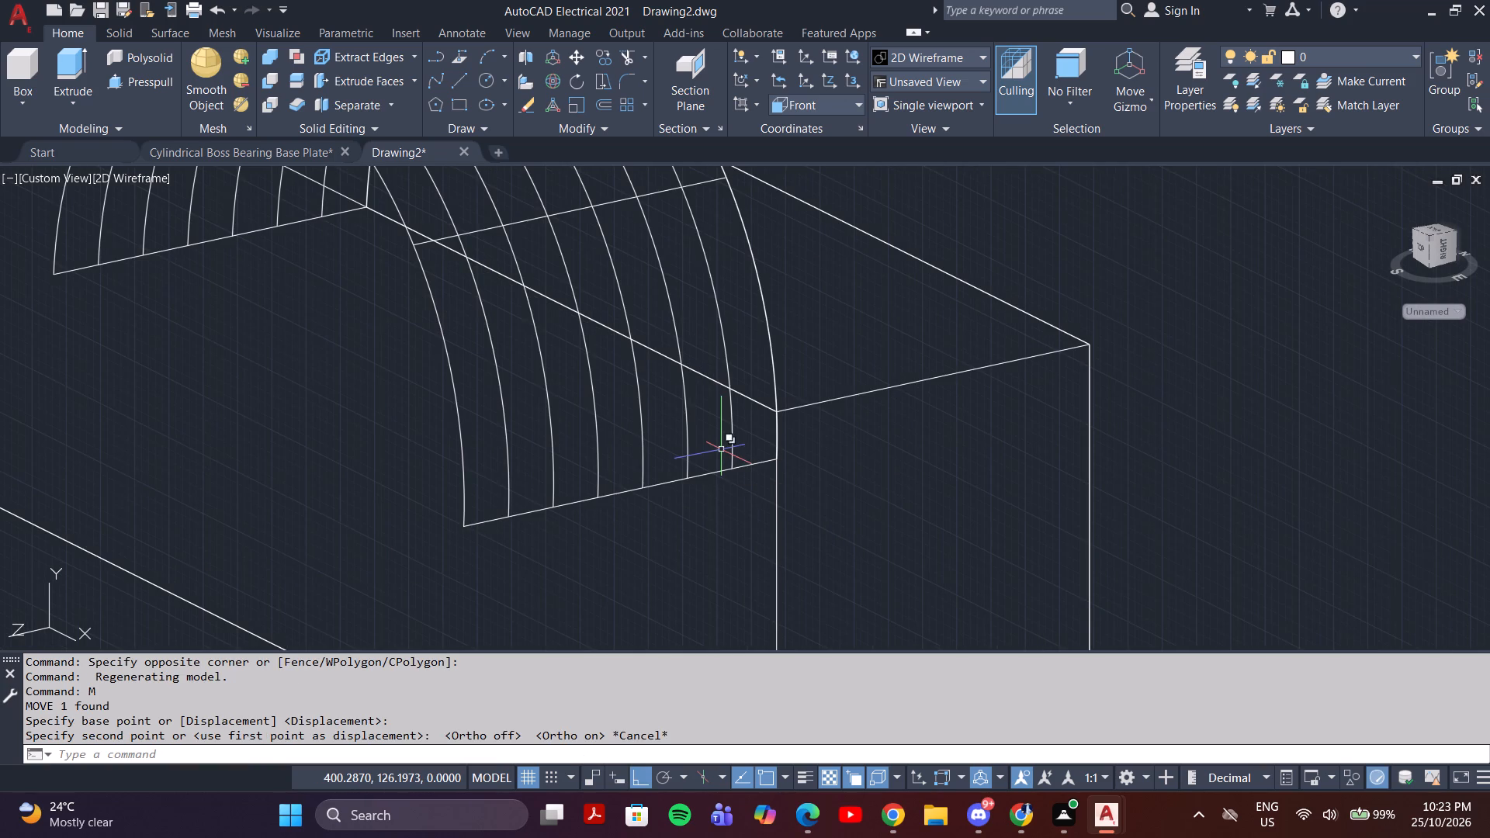
Undo the rounded-end work back to the two full circles on the upright plate, before they were trimmed.
{"action": "key", "text": "ctrl+z"}
{"action": "key", "text": "ctrl+z"}
{"action": "key", "text": "ctrl+z"}
{"action": "key", "text": "ctrl+z"}
{"action": "key", "text": "ctrl+z"}
{"action": "key", "text": "ctrl+z"}
{"action": "key", "text": "ctrl+z"}
{"action": "key", "text": "ctrl+z"}
{"action": "key", "text": "ctrl+z"}
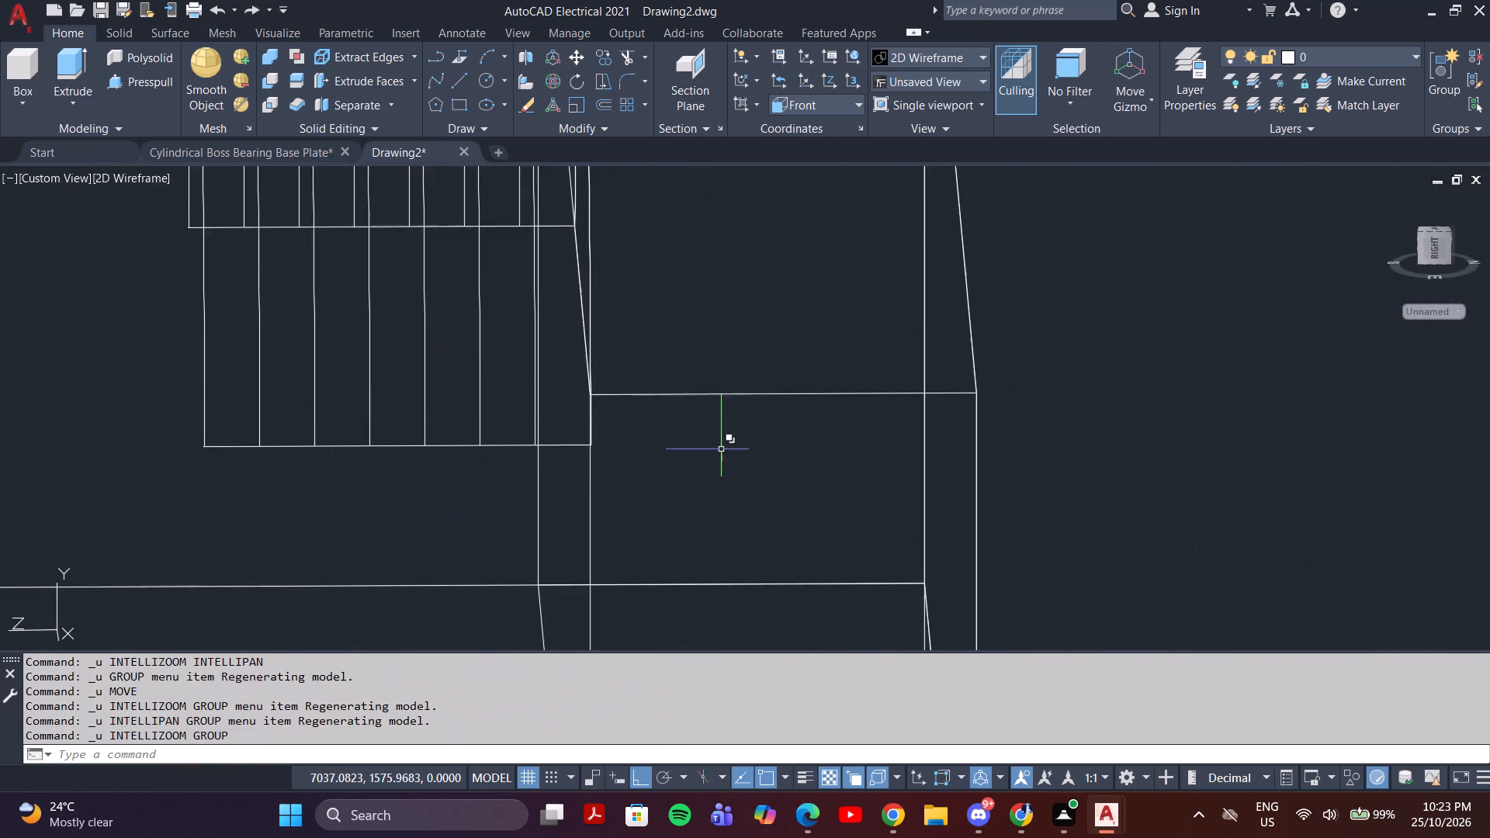
{"action": "key", "text": "ctrl+z"}
{"action": "key", "text": "ctrl+z"}
{"action": "key", "text": "ctrl+z"}
{"action": "key", "text": "ctrl+z"}
{"action": "key", "text": "ctrl+z"}
{"action": "key", "text": "ctrl+z"}
{"action": "key", "text": "ctrl+z"}
{"action": "key", "text": "ctrl+z"}
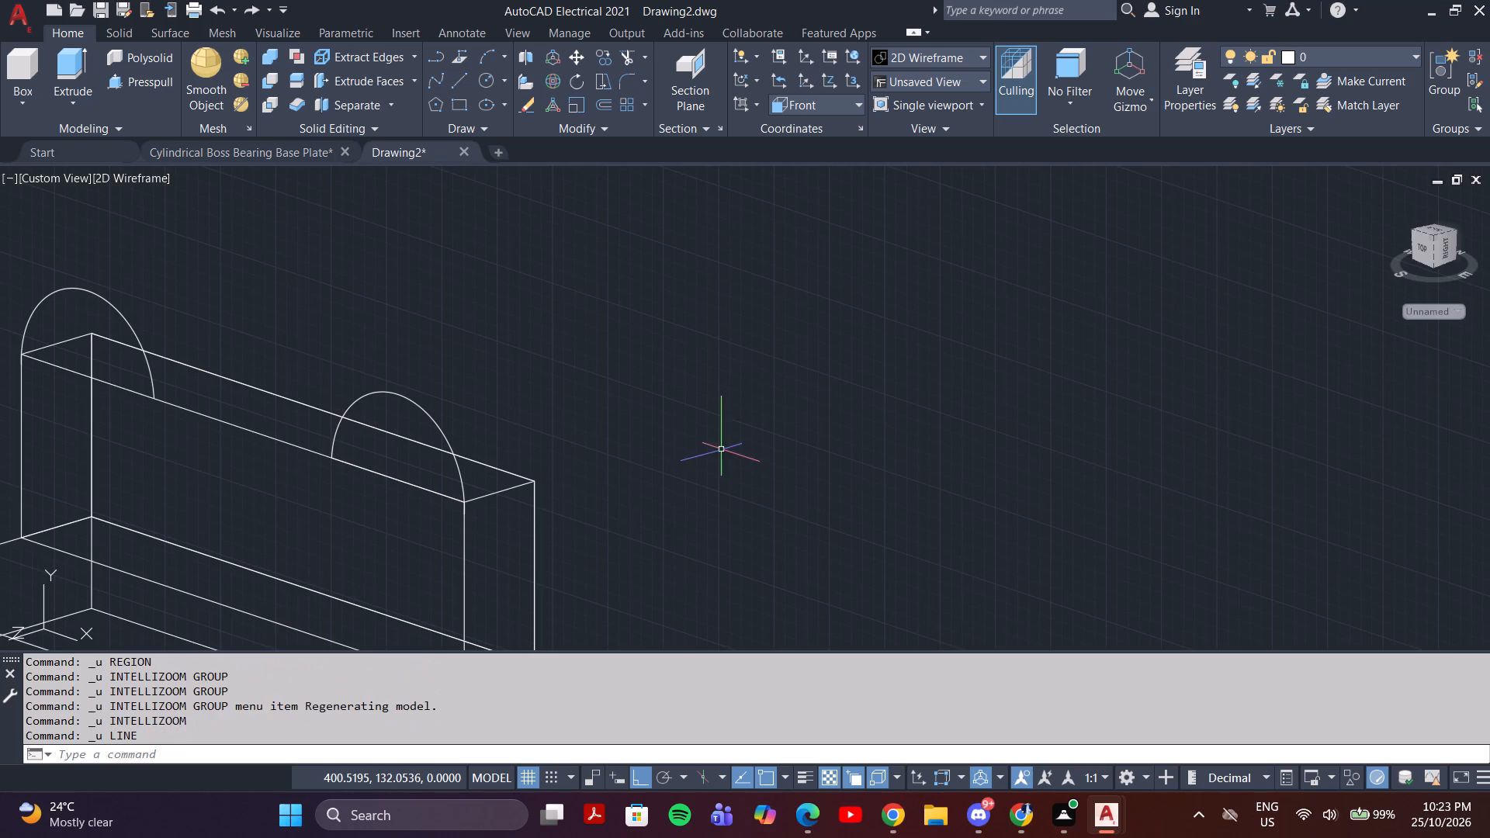
{"action": "key", "text": "ctrl+z"}
{"action": "key", "text": "ctrl+z"}
{"action": "key", "text": "ctrl+z"}
{"action": "key", "text": "ctrl+z"}
{"action": "key", "text": "ctrl+z"}
{"action": "key", "text": "ctrl+z"}
{"action": "key", "text": "ctrl+z"}
{"action": "key", "text": "ctrl+z"}
{"action": "key", "text": "ctrl+z"}
{"action": "key", "text": "ctrl+z"}
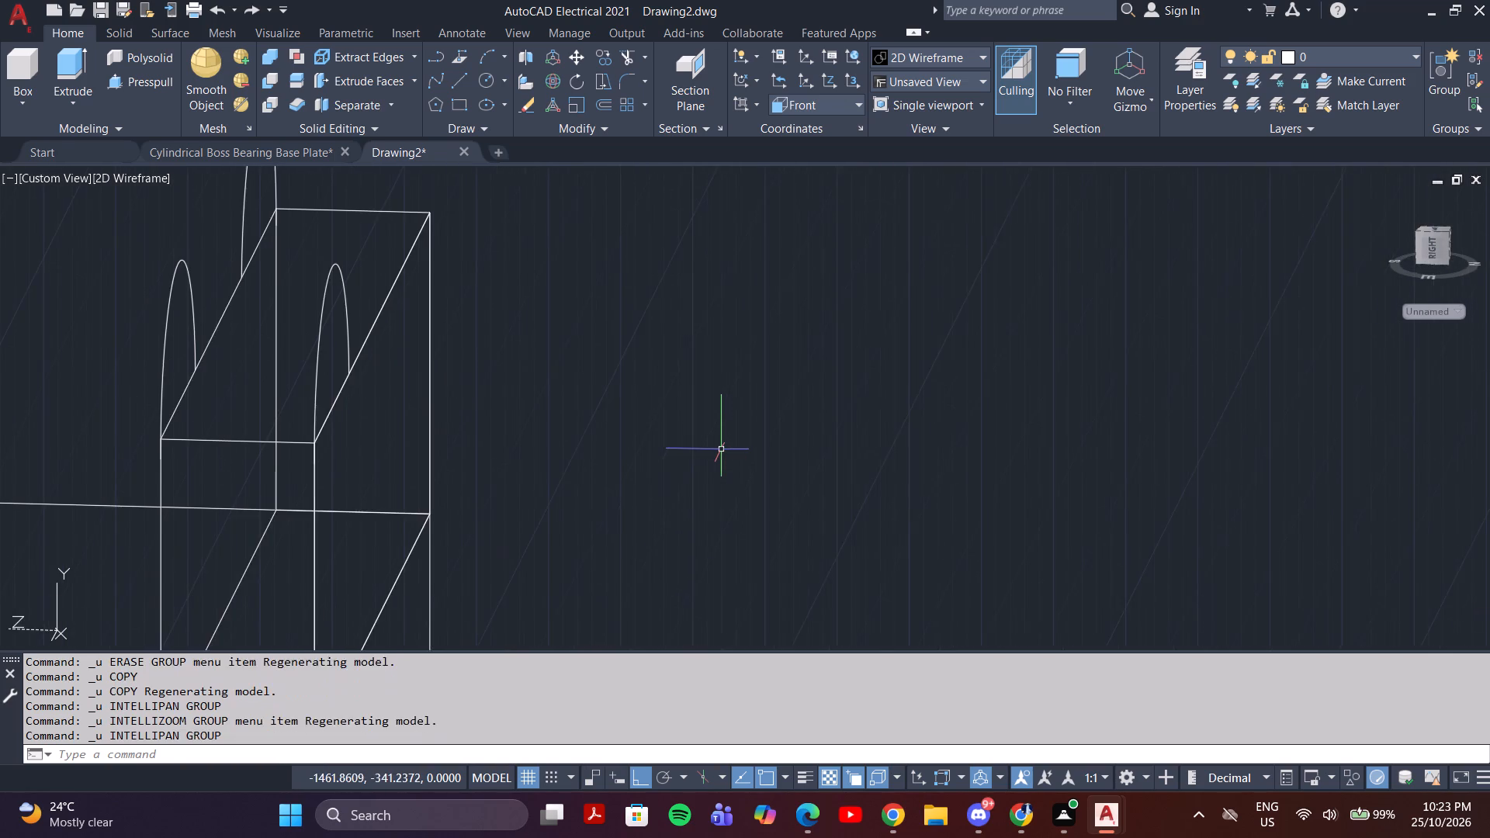
{"action": "key", "text": "ctrl+z"}
{"action": "key", "text": "ctrl+z"}
{"action": "key", "text": "ctrl+z"}
{"action": "key", "text": "ctrl+z"}
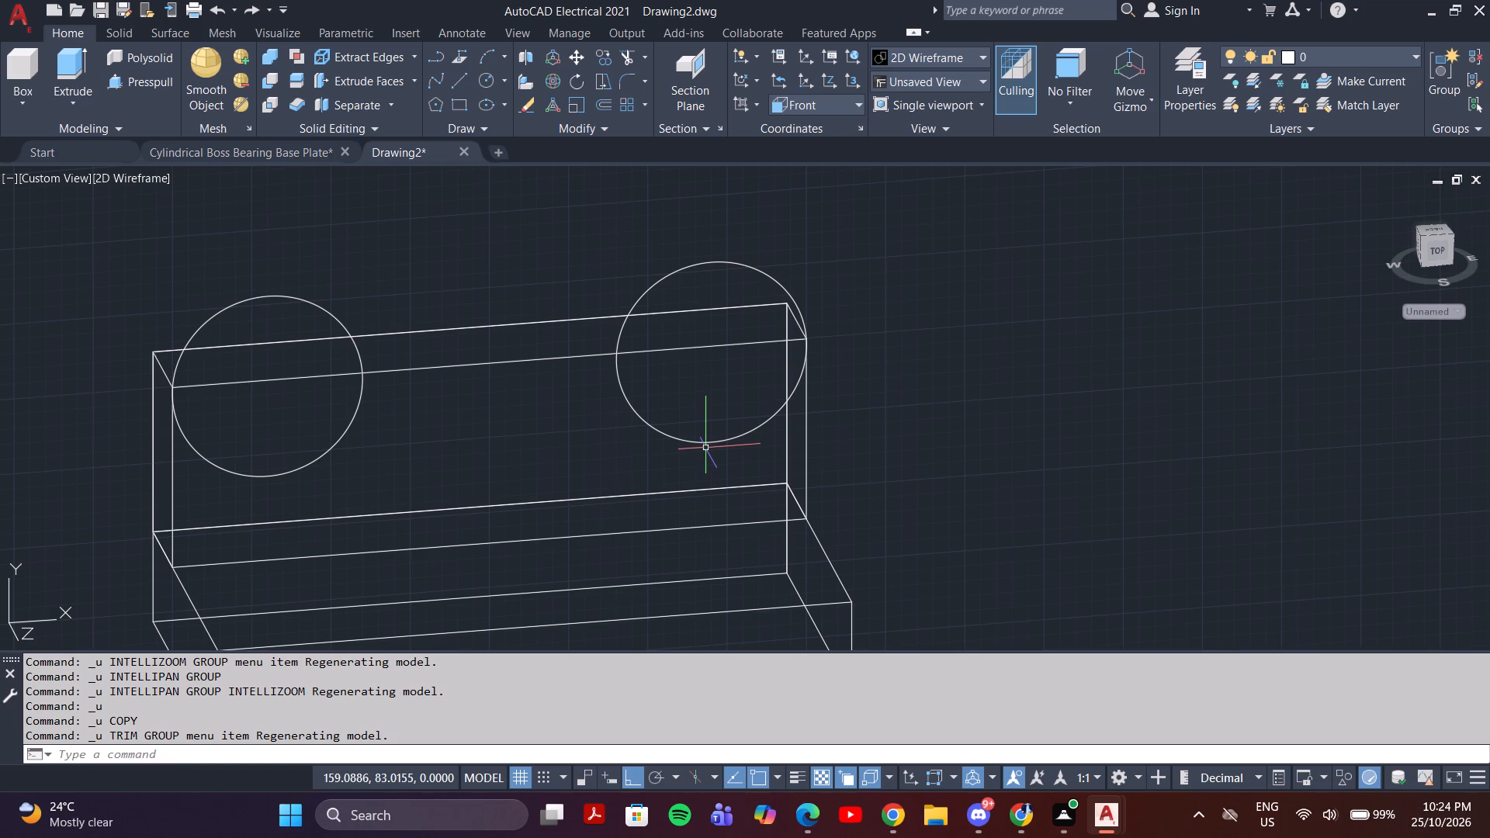
Erase both full circles at the upper ends of the upright plate.
{"action": "left_click", "coordinate": [350, 310]}
{"action": "left_click", "coordinate": [306, 320]}
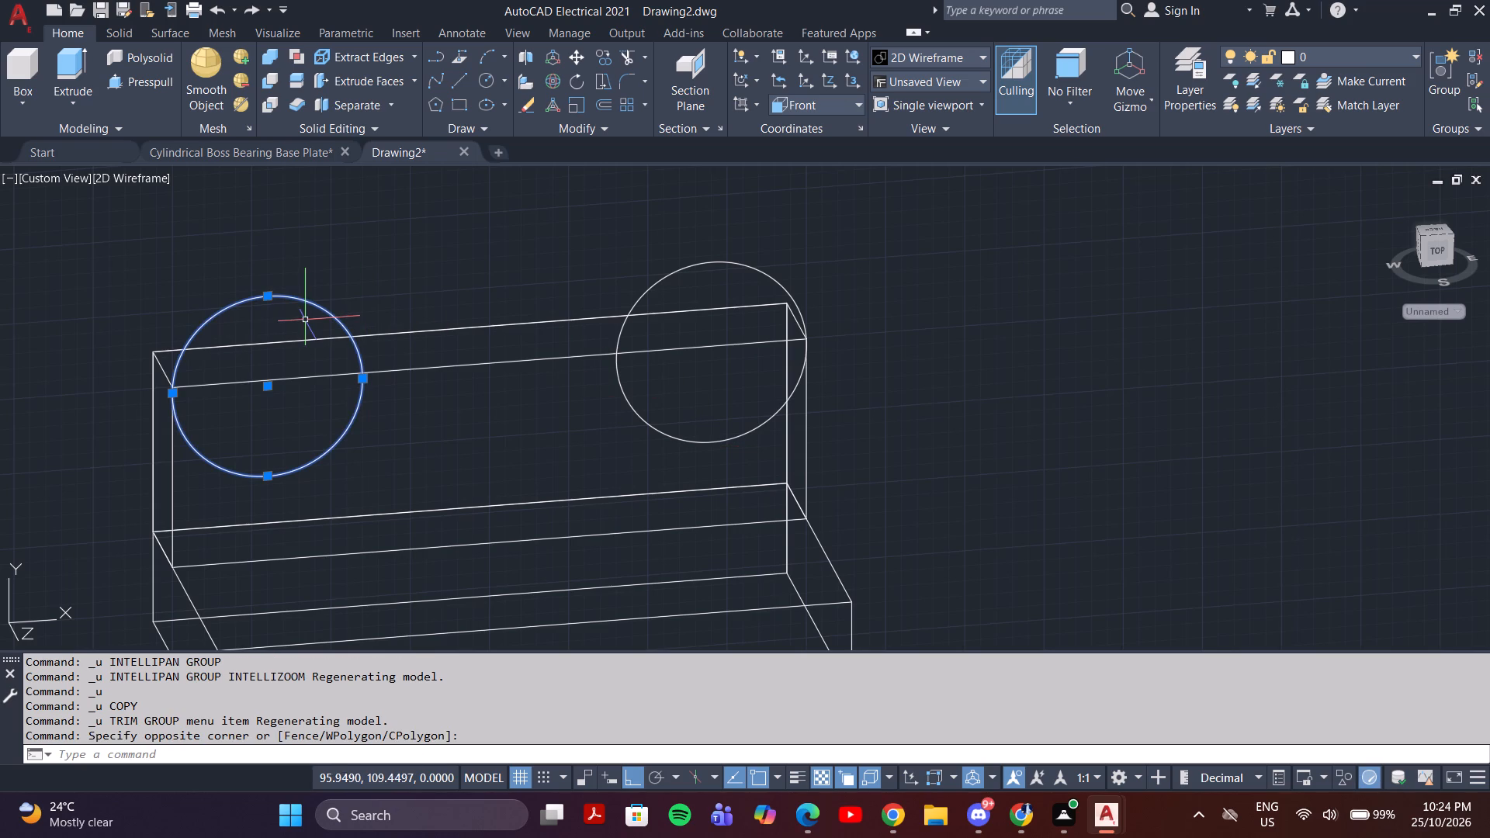
{"action": "key", "text": "Delete"}
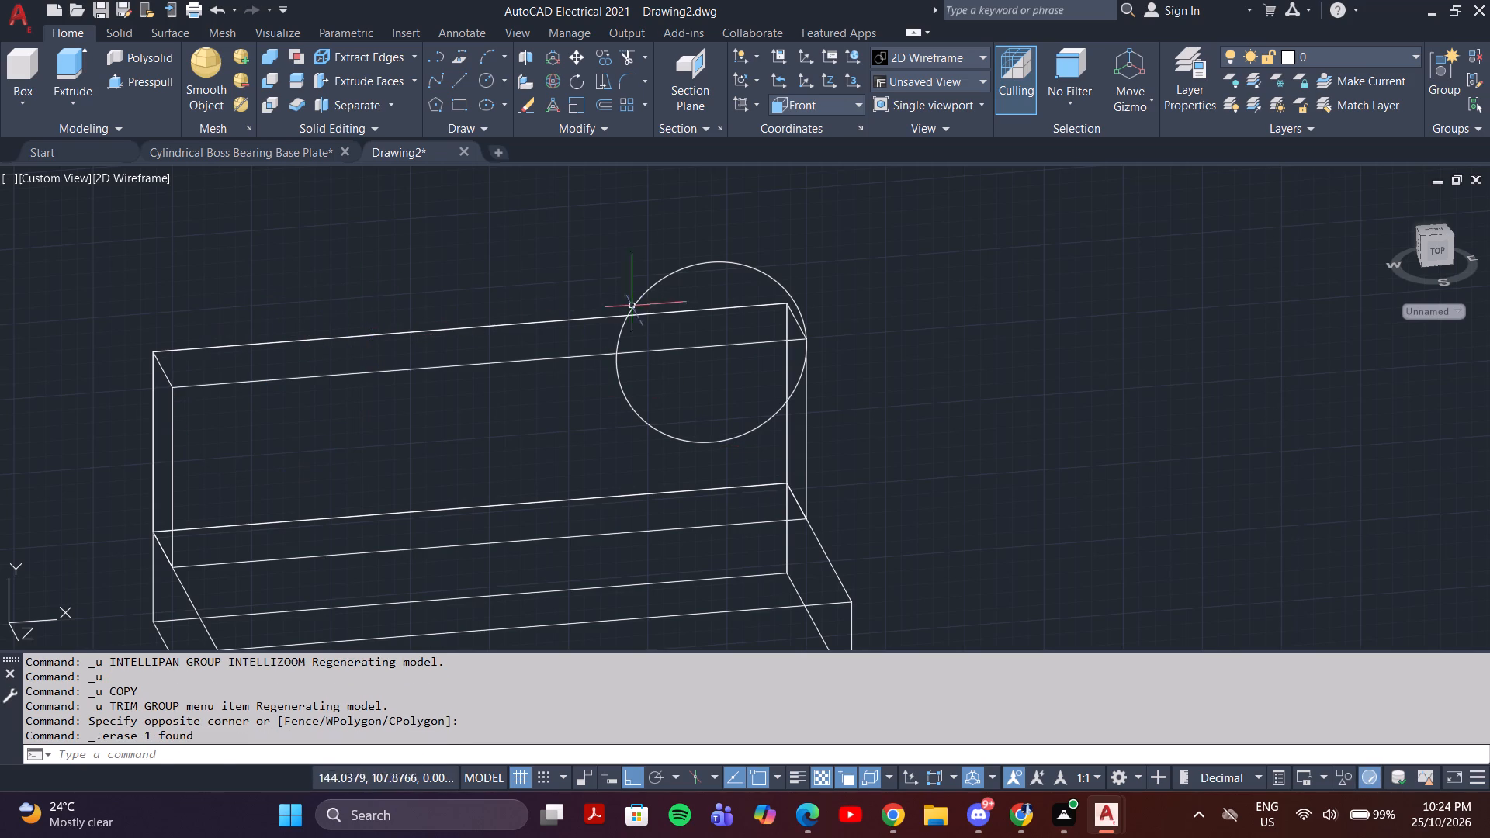
{"action": "left_click", "coordinate": [780, 215]}
{"action": "left_click", "coordinate": [672, 285]}
{"action": "key", "text": "Delete"}
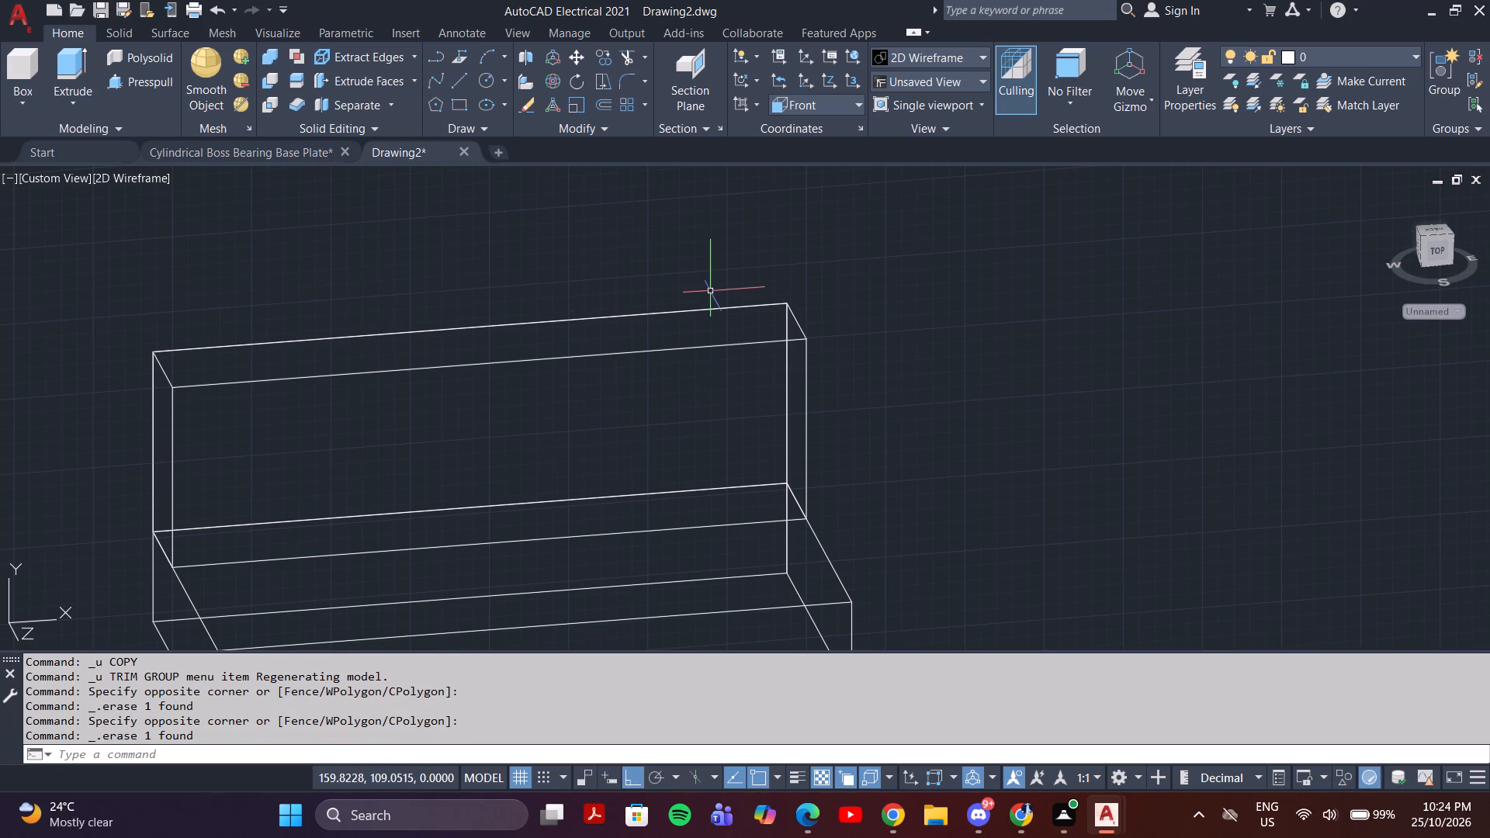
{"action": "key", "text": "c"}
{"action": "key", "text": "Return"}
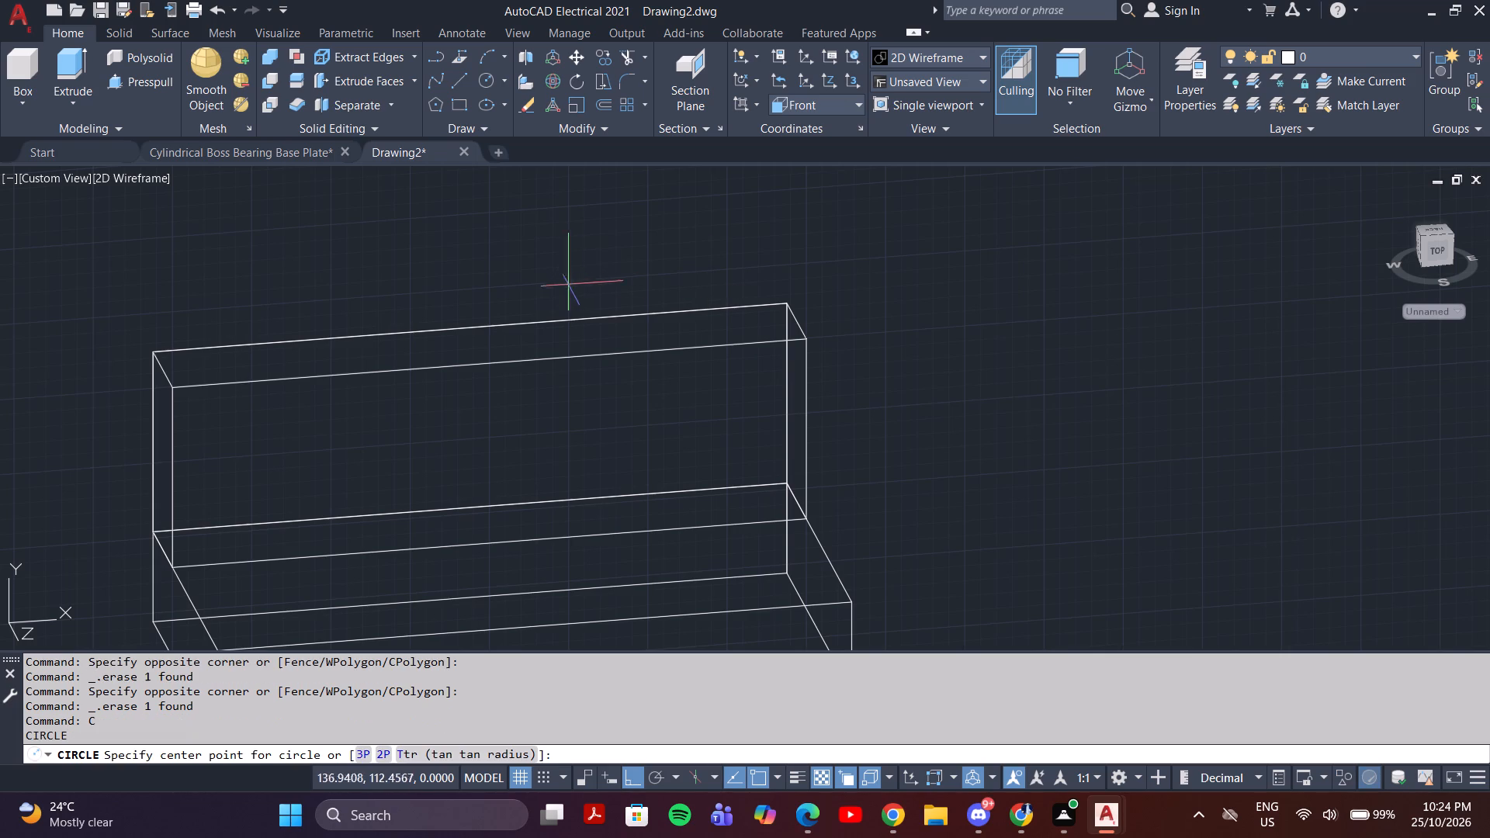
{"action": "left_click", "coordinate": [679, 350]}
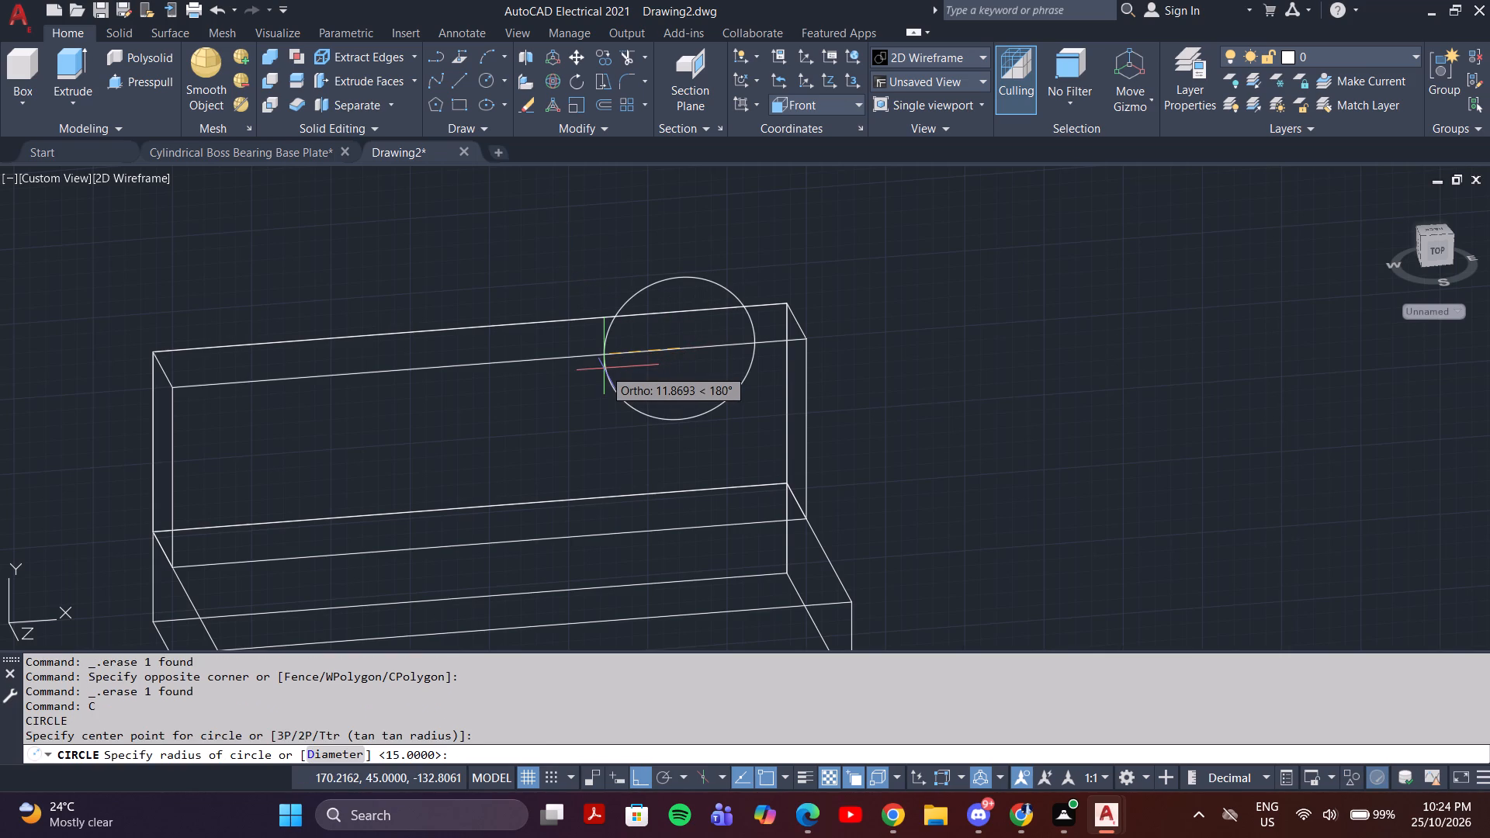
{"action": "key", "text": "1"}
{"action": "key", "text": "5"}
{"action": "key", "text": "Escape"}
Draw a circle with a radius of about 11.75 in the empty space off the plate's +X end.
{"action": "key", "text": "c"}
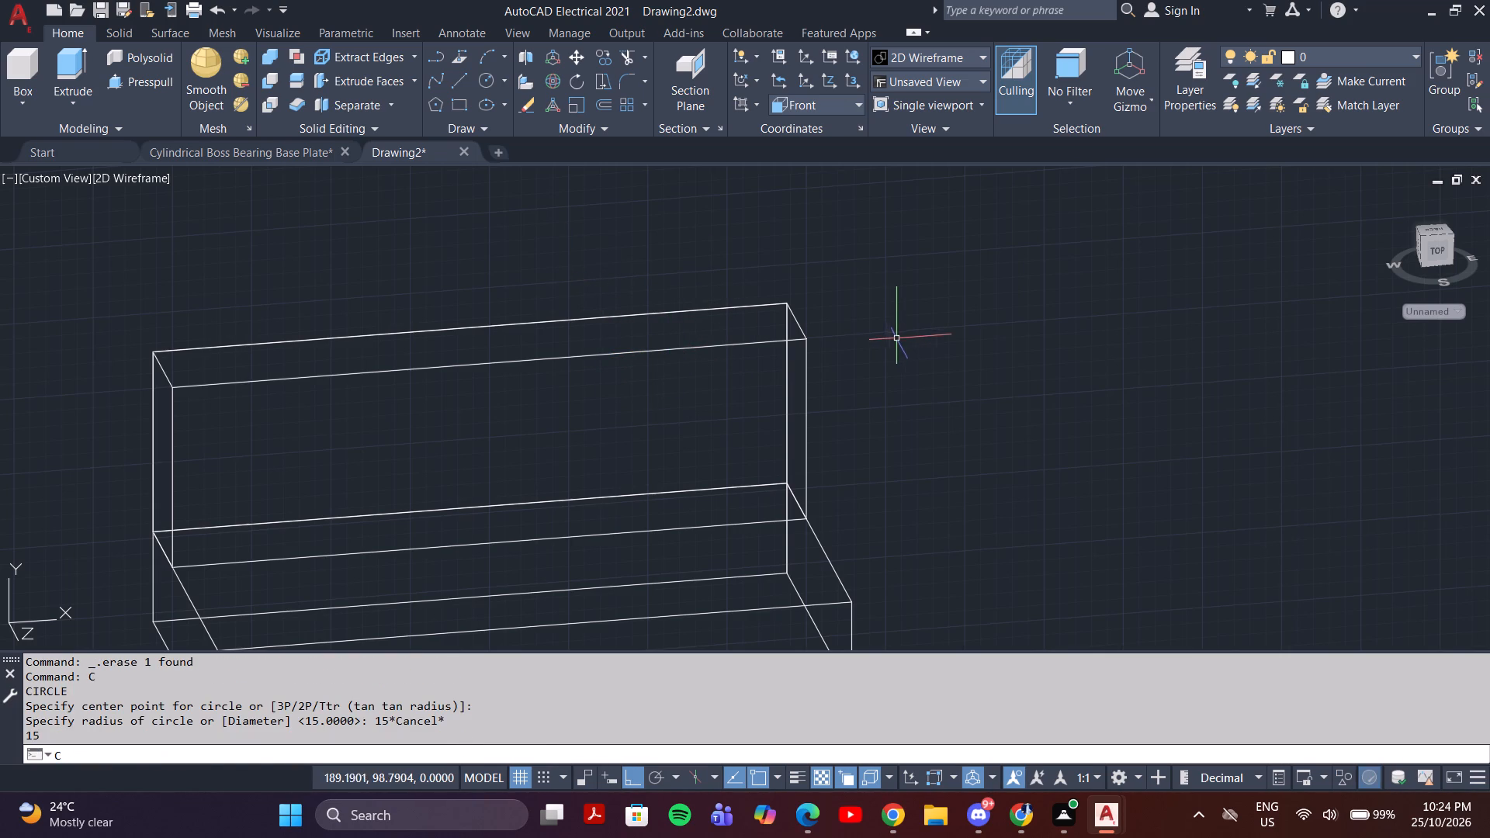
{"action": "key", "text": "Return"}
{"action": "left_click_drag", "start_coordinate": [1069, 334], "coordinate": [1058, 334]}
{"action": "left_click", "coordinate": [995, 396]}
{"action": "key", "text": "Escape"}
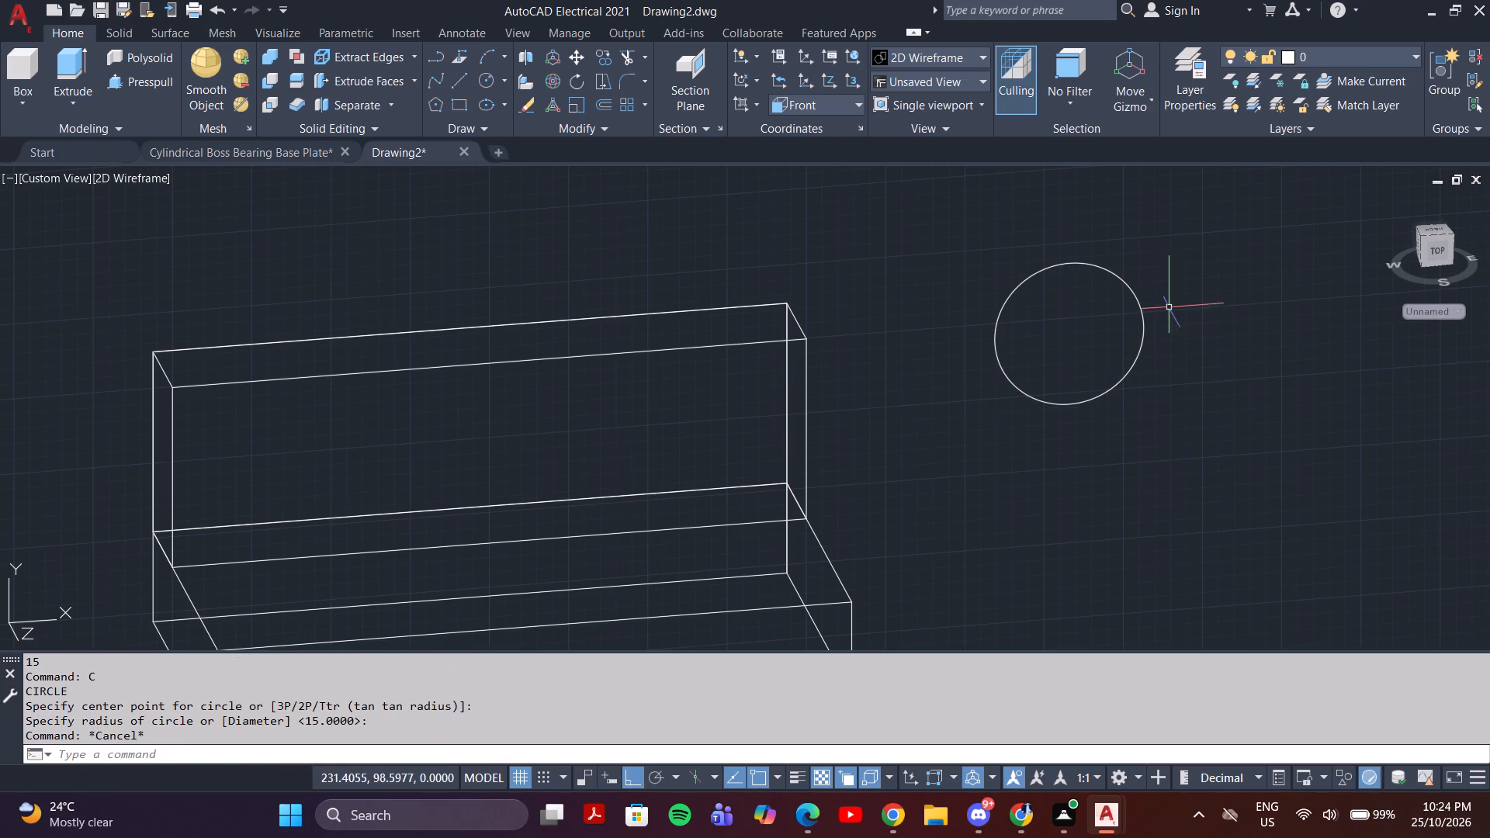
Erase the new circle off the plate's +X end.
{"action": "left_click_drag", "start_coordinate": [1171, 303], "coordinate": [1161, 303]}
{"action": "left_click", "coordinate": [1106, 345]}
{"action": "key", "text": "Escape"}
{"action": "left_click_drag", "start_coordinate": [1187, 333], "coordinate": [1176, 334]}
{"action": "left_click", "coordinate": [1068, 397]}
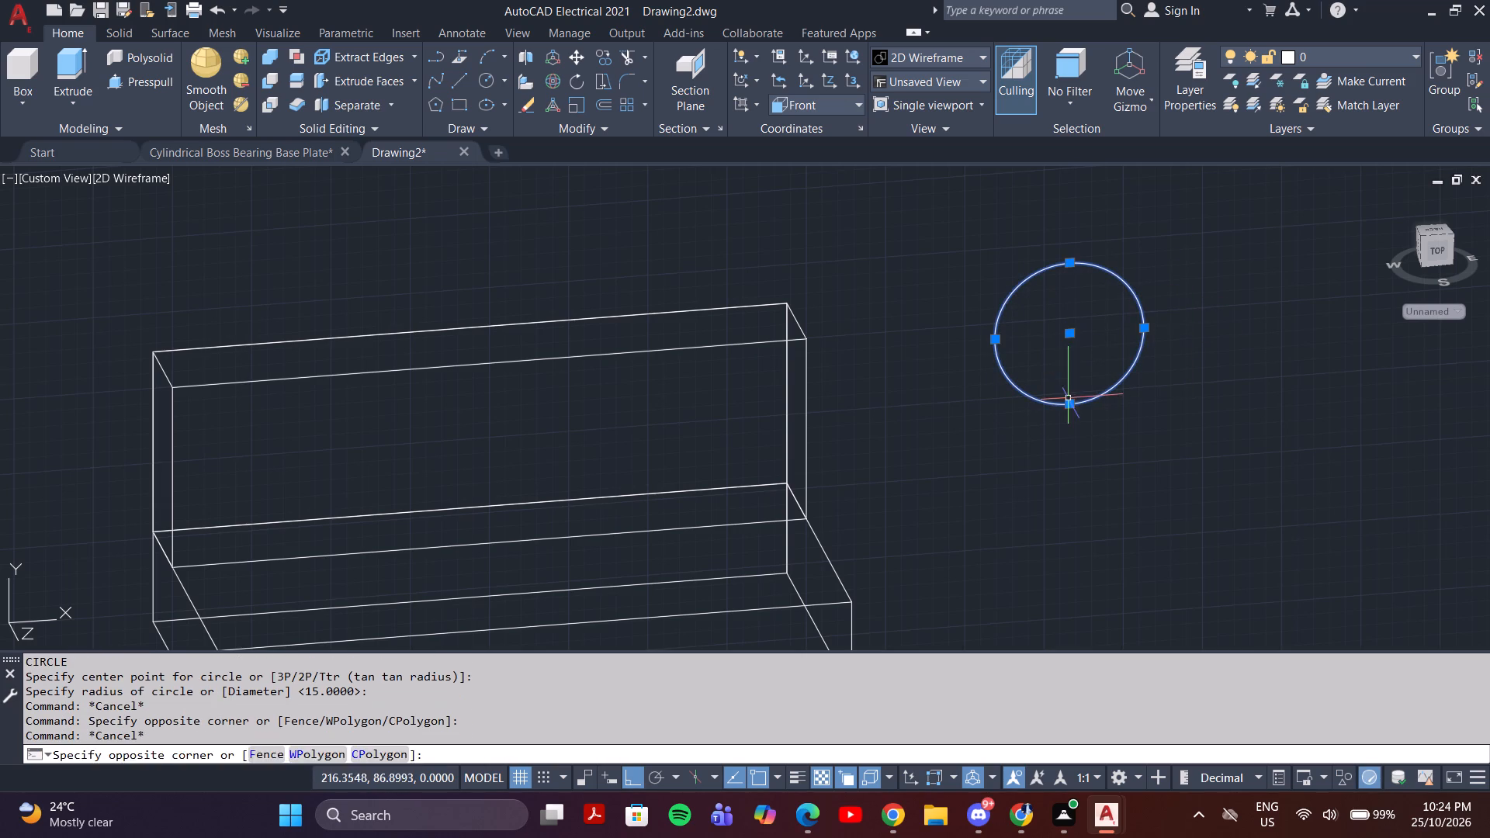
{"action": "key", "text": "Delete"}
Draw a radius-15 circle in the empty space off the plate's +X end.
{"action": "key", "text": "c"}
{"action": "key", "text": "Return"}
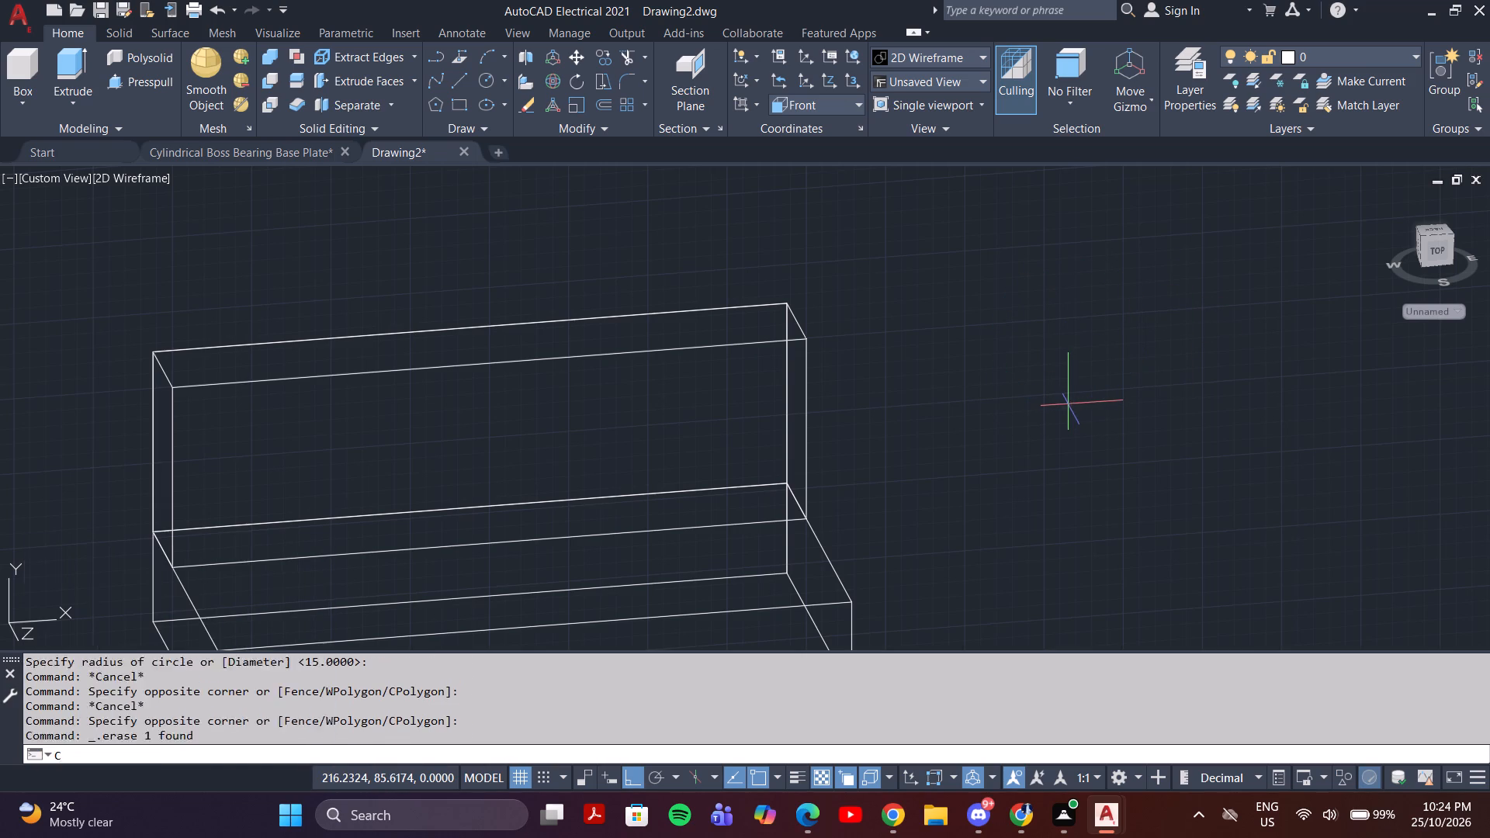
{"action": "left_click", "coordinate": [1079, 318]}
{"action": "type", "text": "15"}
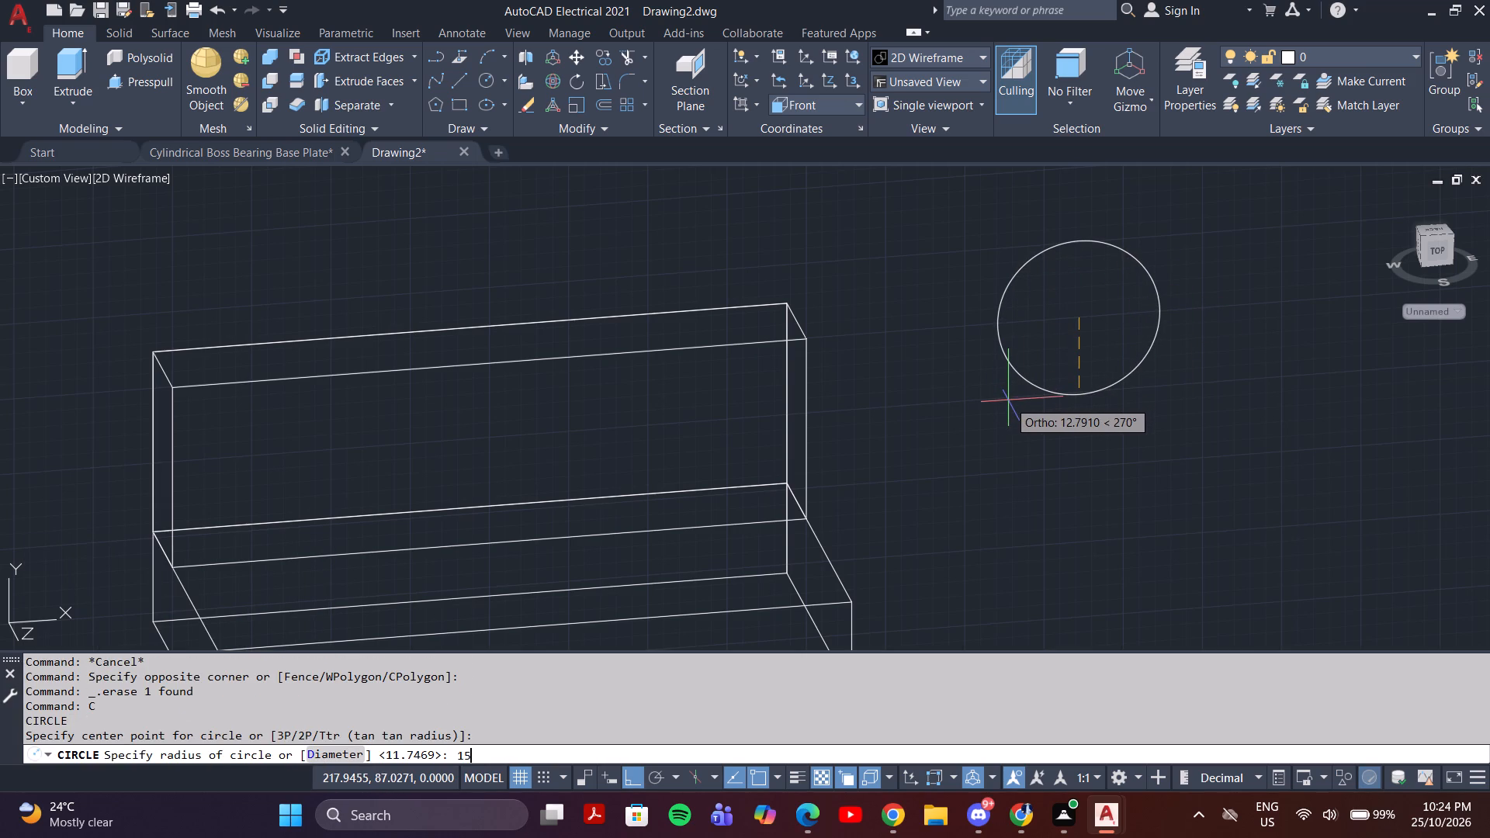
{"action": "key", "text": "Return"}
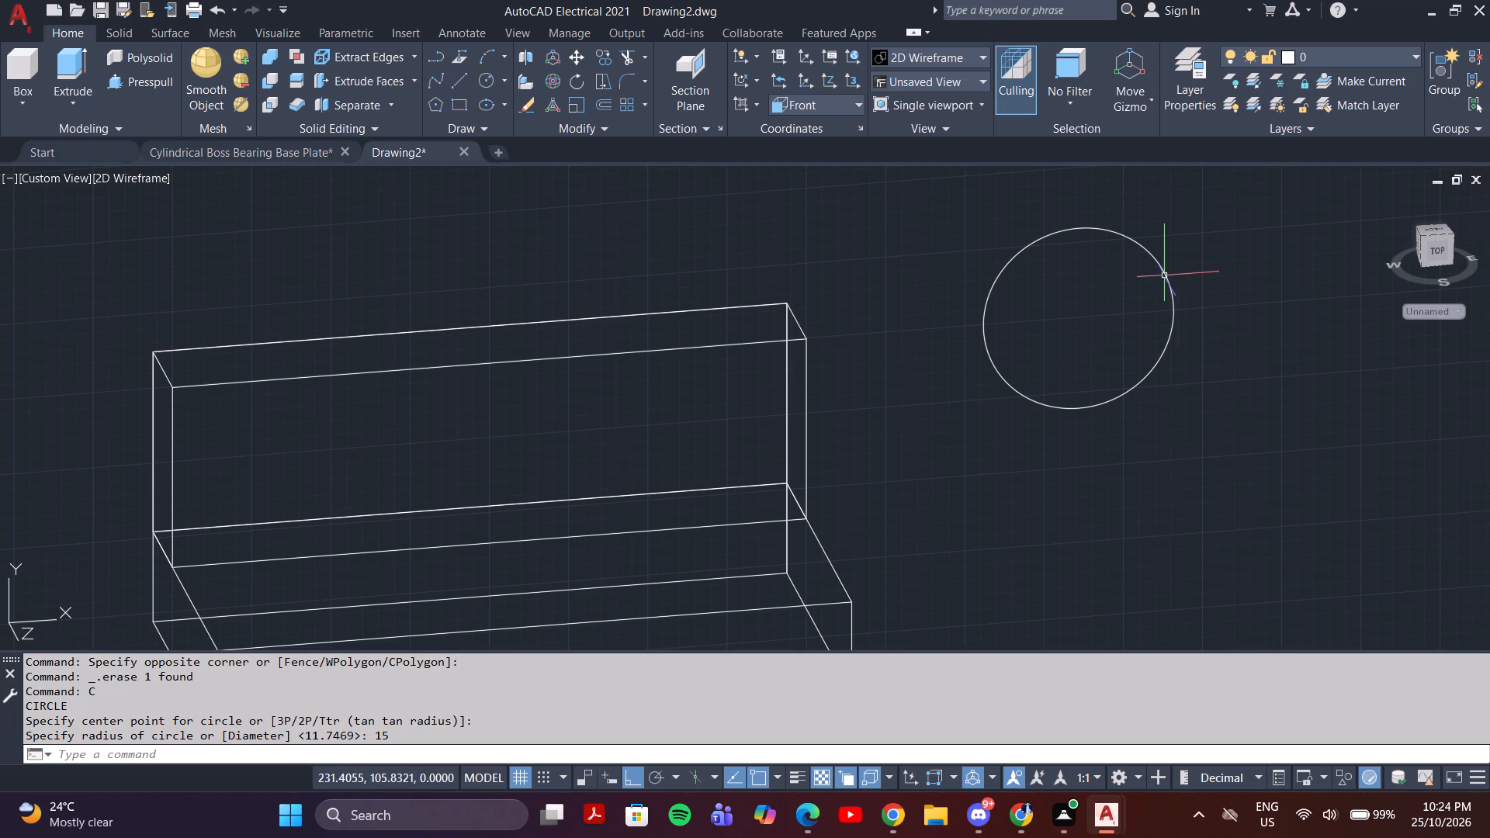
Move the radius-15 circle about 164 units in the -X direction, clear of the model's -X end.
{"action": "left_click", "coordinate": [1164, 275]}
{"action": "middle_click_drag", "start_coordinate": [1070, 437], "coordinate": [972, 490], "text": "shift"}
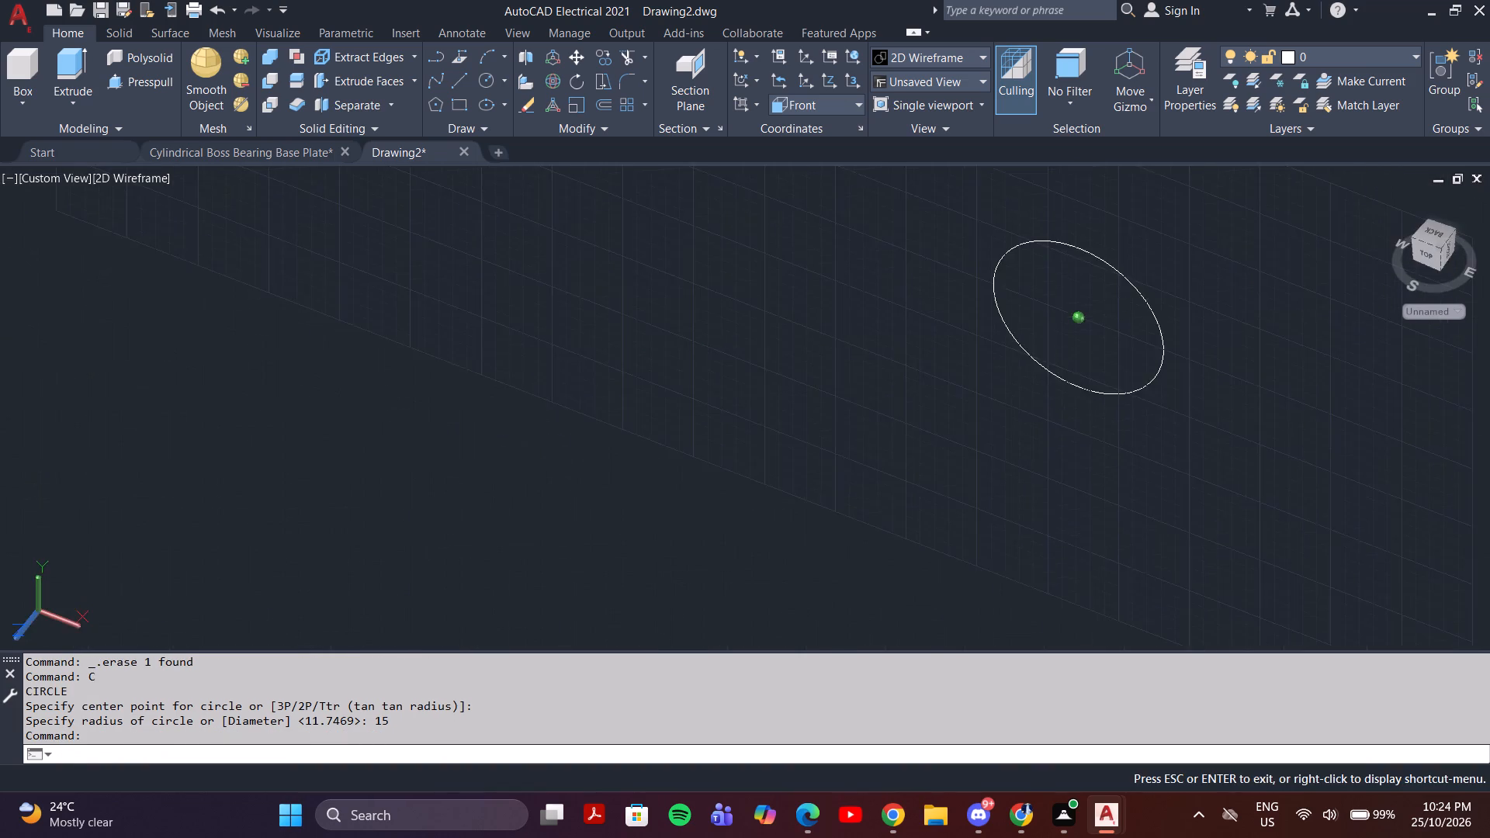
{"action": "middle_click_drag", "start_coordinate": [972, 490], "coordinate": [941, 475], "text": "shift"}
{"action": "middle_click_drag", "start_coordinate": [1059, 341], "coordinate": [1167, 266], "text": "shift"}
{"action": "scroll", "coordinate": [1154, 310], "scroll_direction": "down", "scroll_amount": 3}
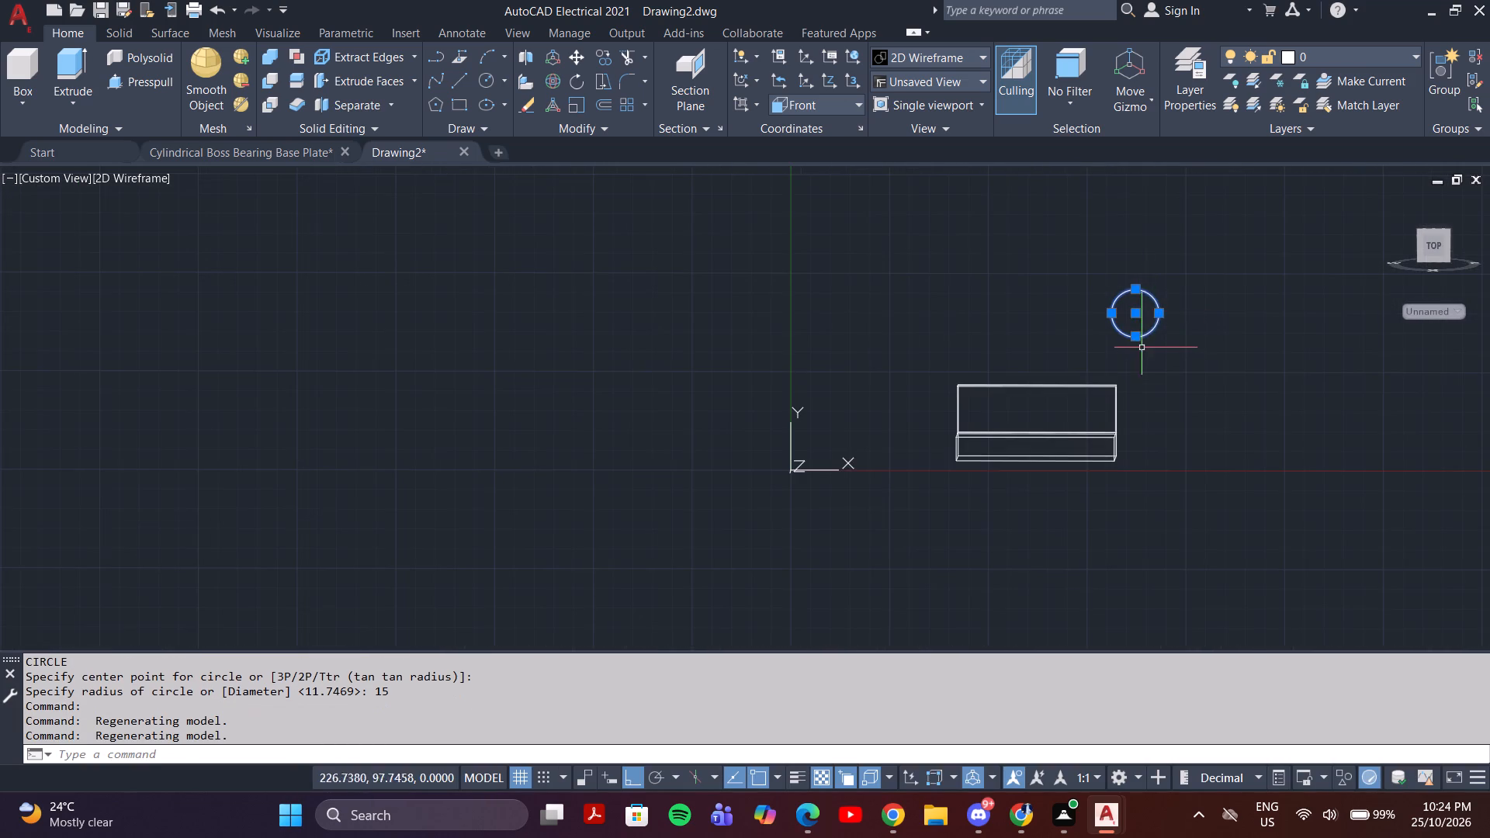
{"action": "middle_click_drag", "start_coordinate": [1157, 363], "coordinate": [1087, 403], "text": "shift"}
{"action": "middle_click_drag", "start_coordinate": [1252, 364], "coordinate": [1146, 380]}
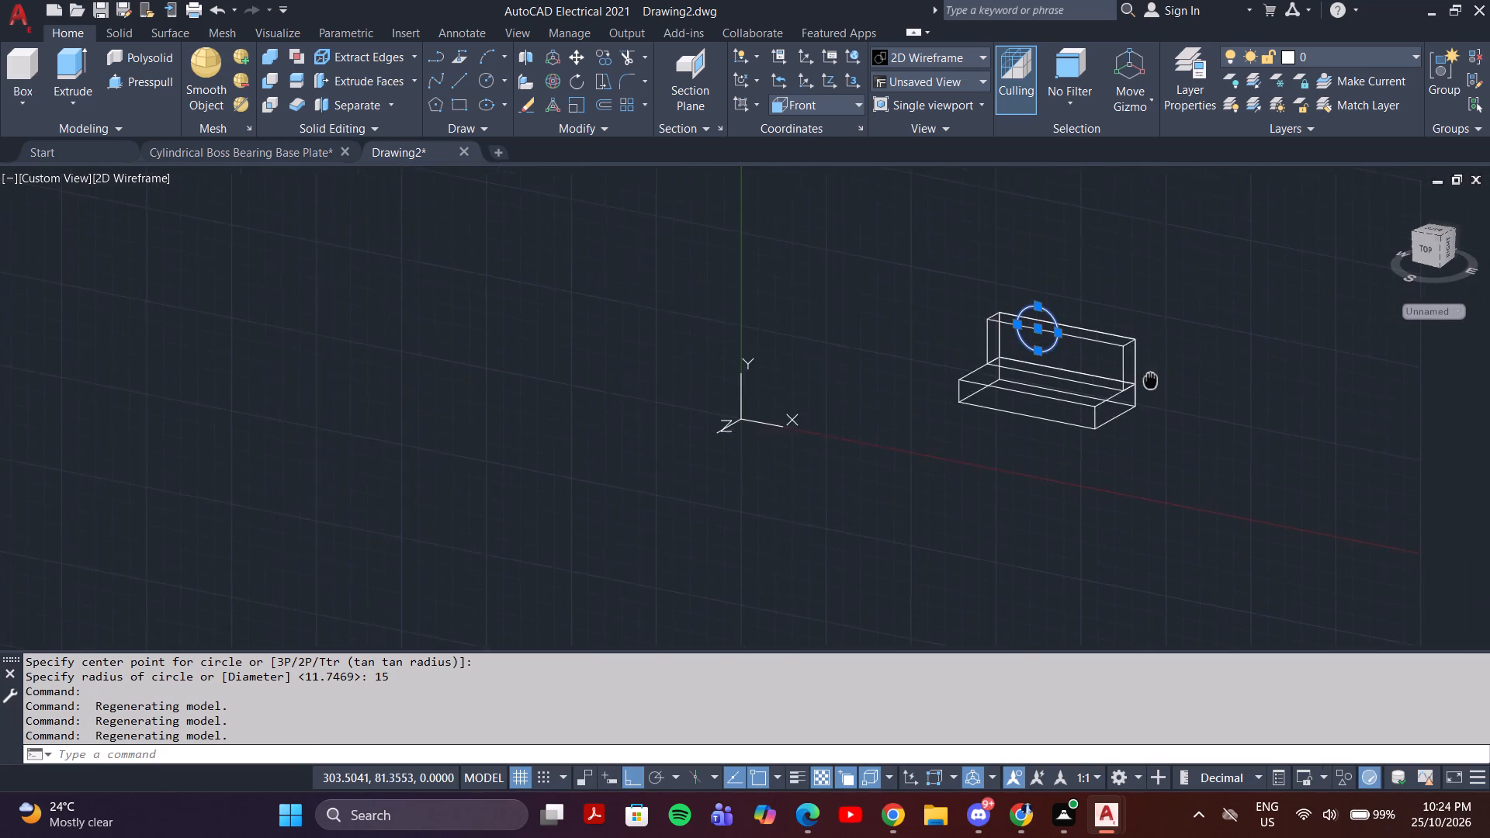
{"action": "middle_click_drag", "start_coordinate": [1146, 380], "coordinate": [1054, 395]}
{"action": "scroll", "coordinate": [909, 369], "scroll_direction": "up", "scroll_amount": 3}
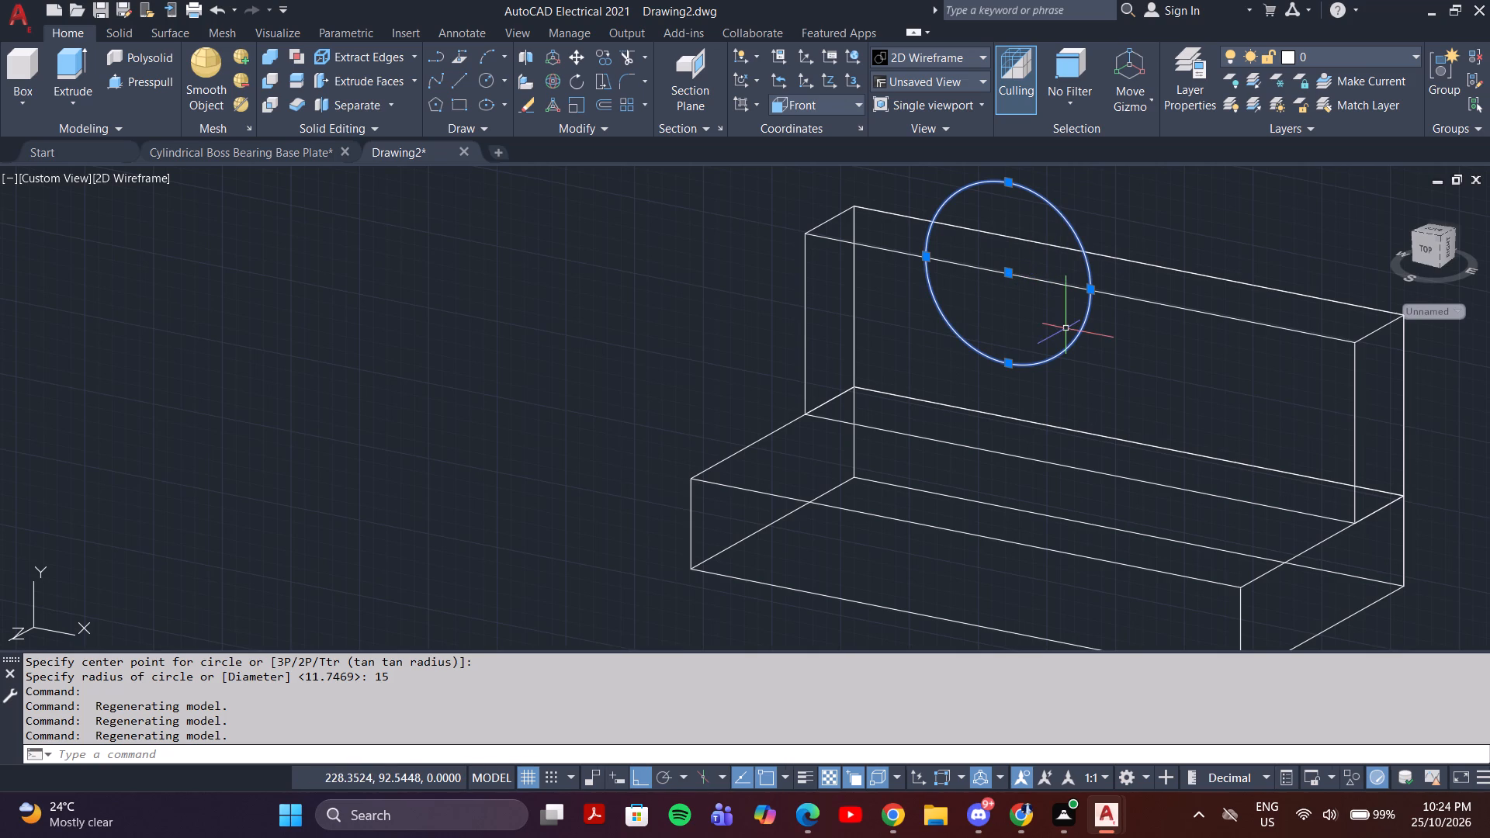
{"action": "key", "text": "m"}
{"action": "key", "text": "Return"}
{"action": "left_click", "coordinate": [1087, 261]}
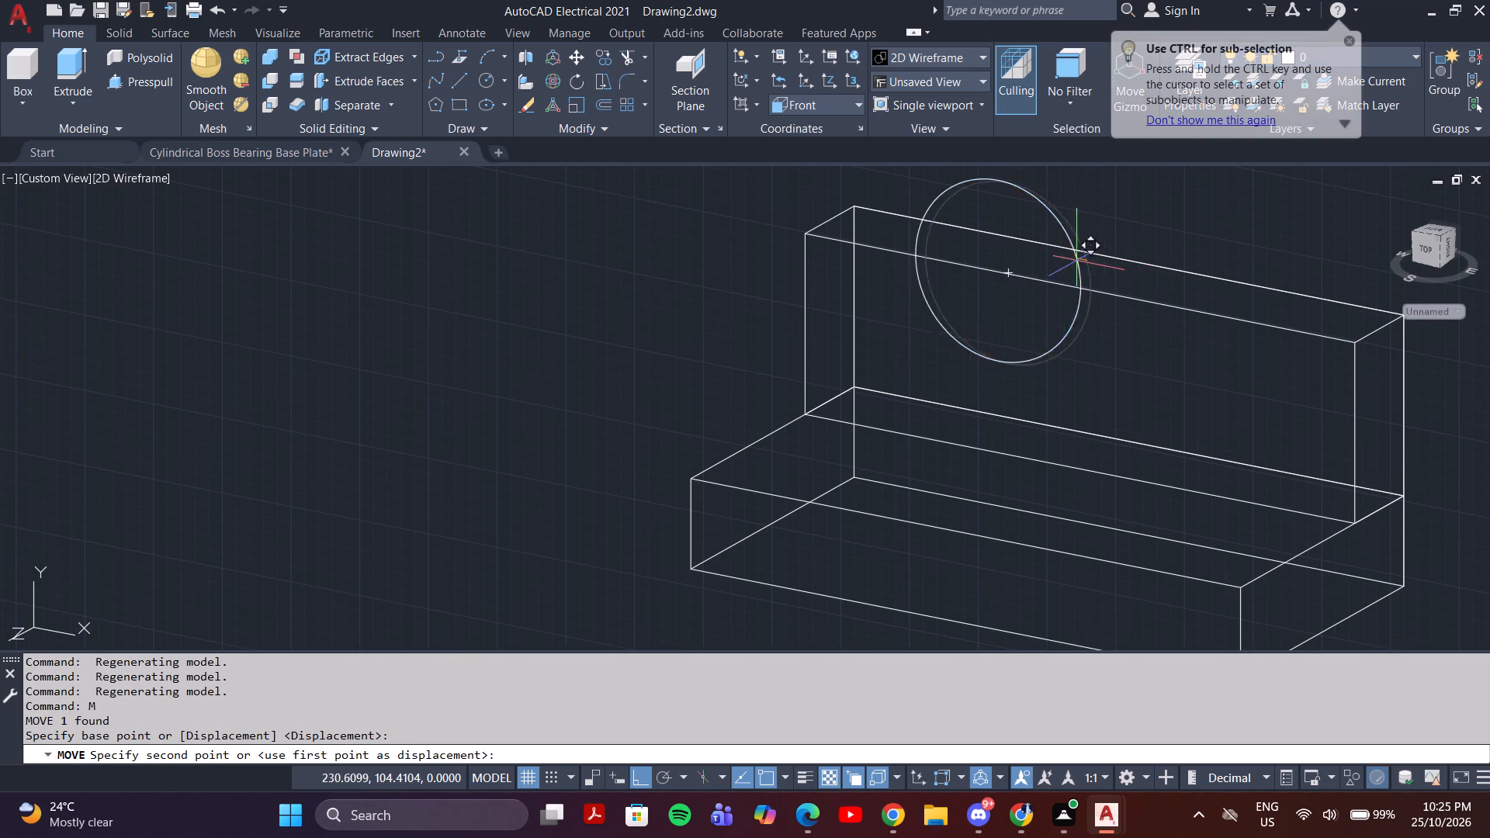
{"action": "middle_click_drag", "start_coordinate": [587, 280], "coordinate": [588, 282], "text": "shift"}
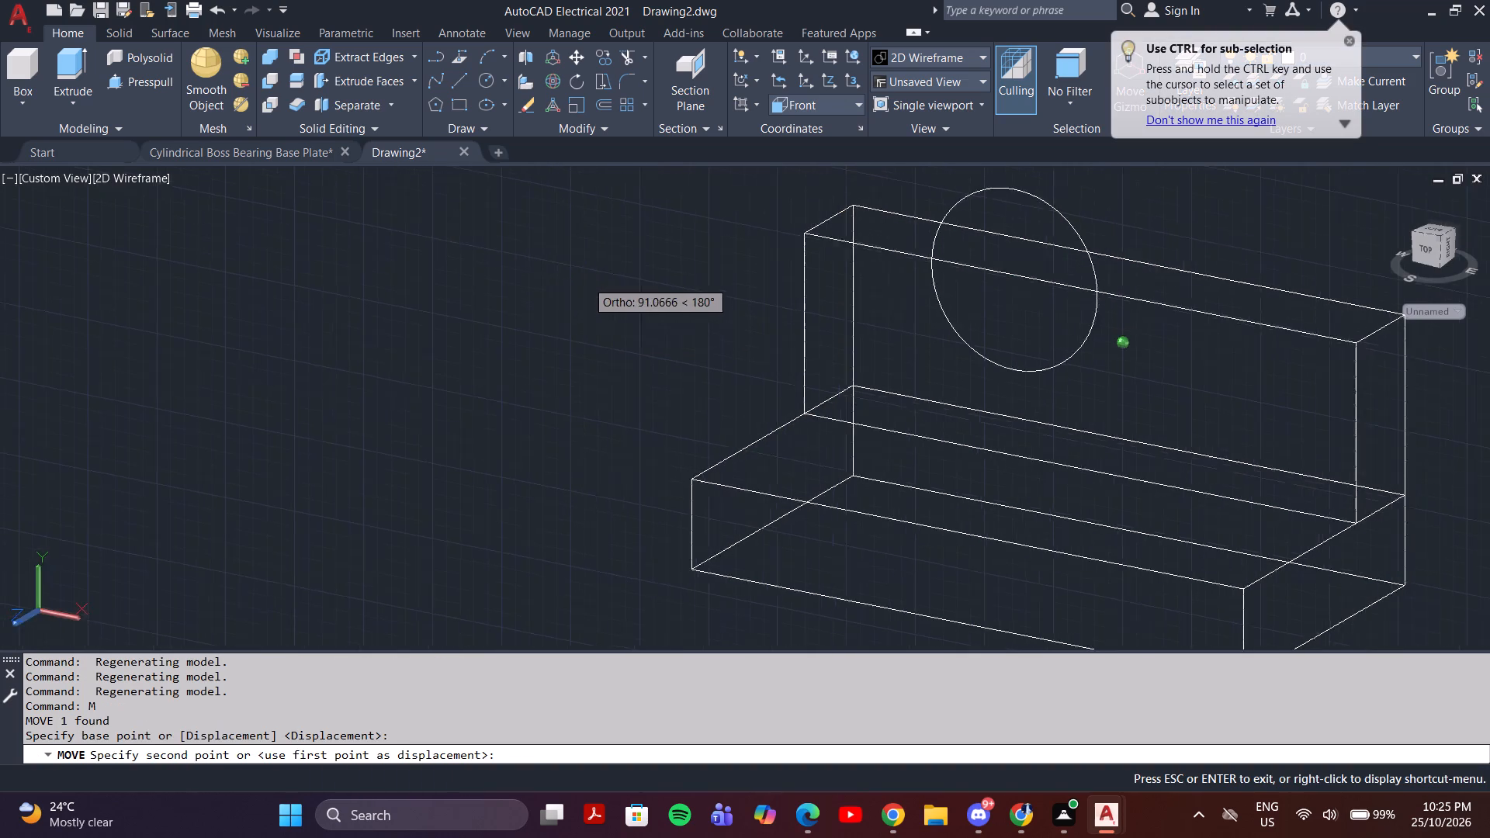
{"action": "middle_click_drag", "start_coordinate": [588, 282], "coordinate": [650, 304], "text": "shift"}
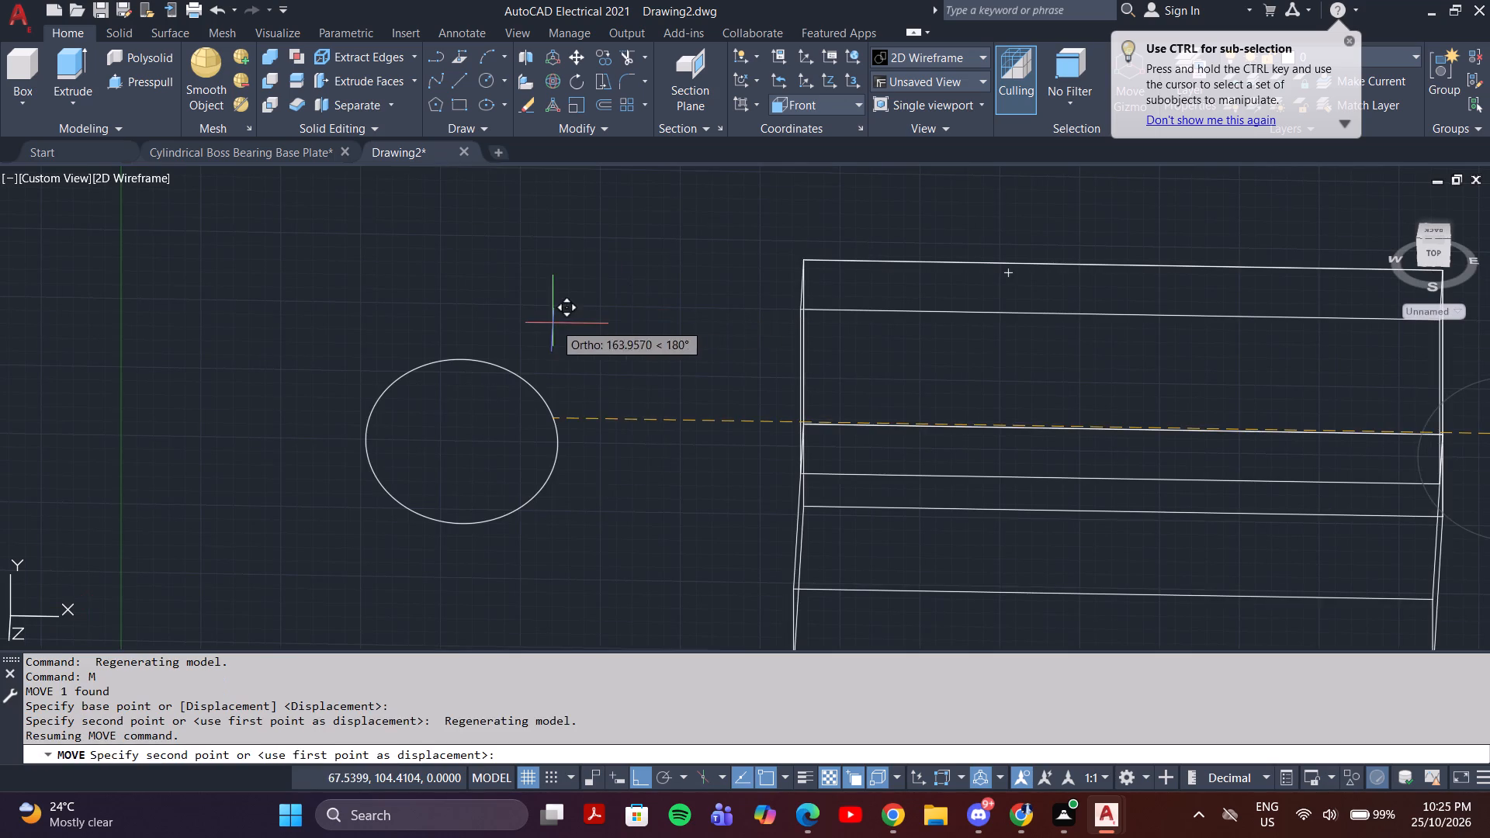
{"action": "left_click", "coordinate": [552, 323]}
{"action": "left_click", "coordinate": [561, 369]}
{"action": "left_click", "coordinate": [526, 411]}
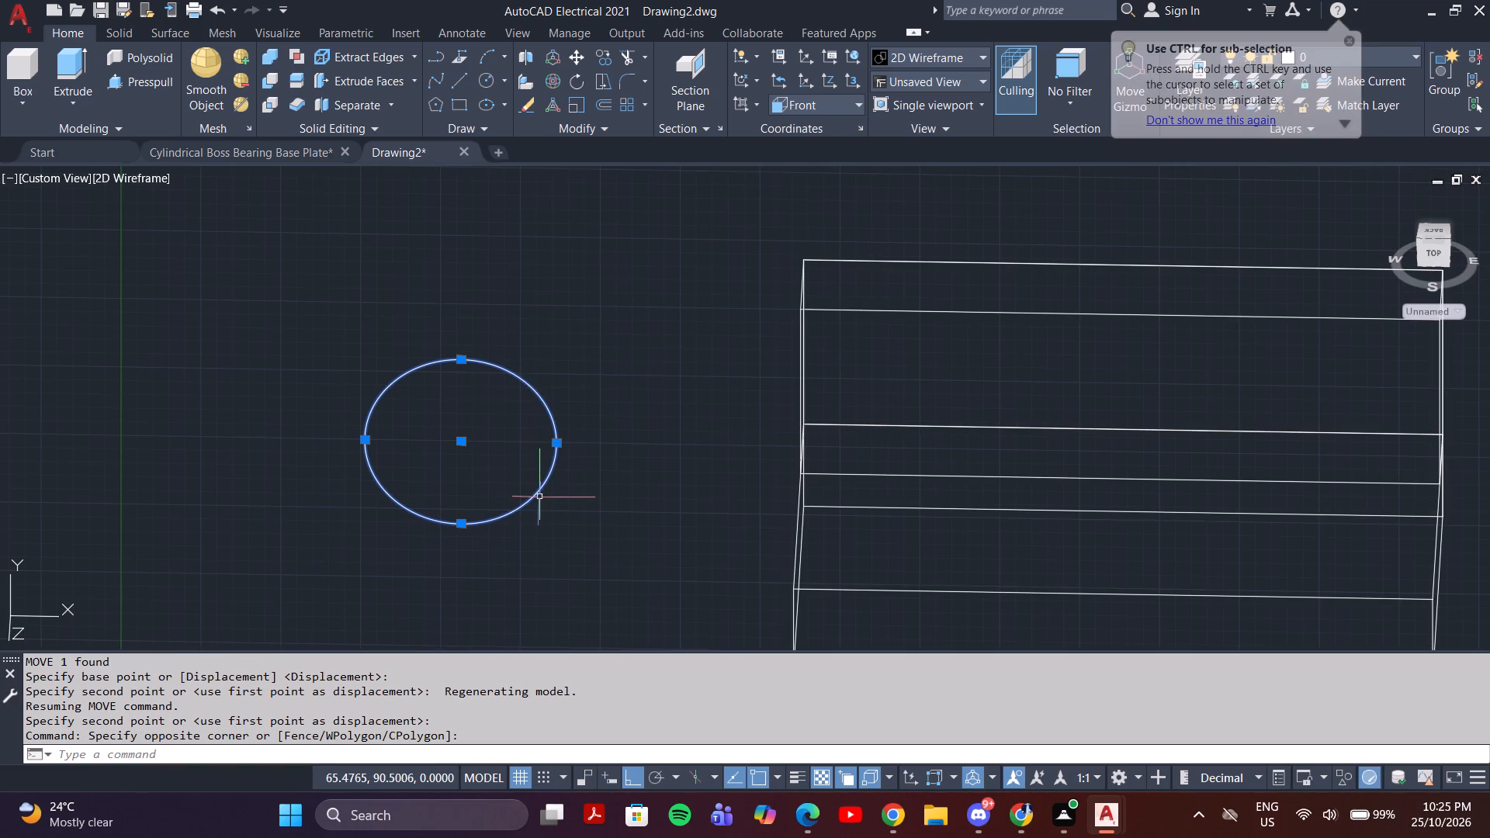
{"action": "key", "text": "Escape"}
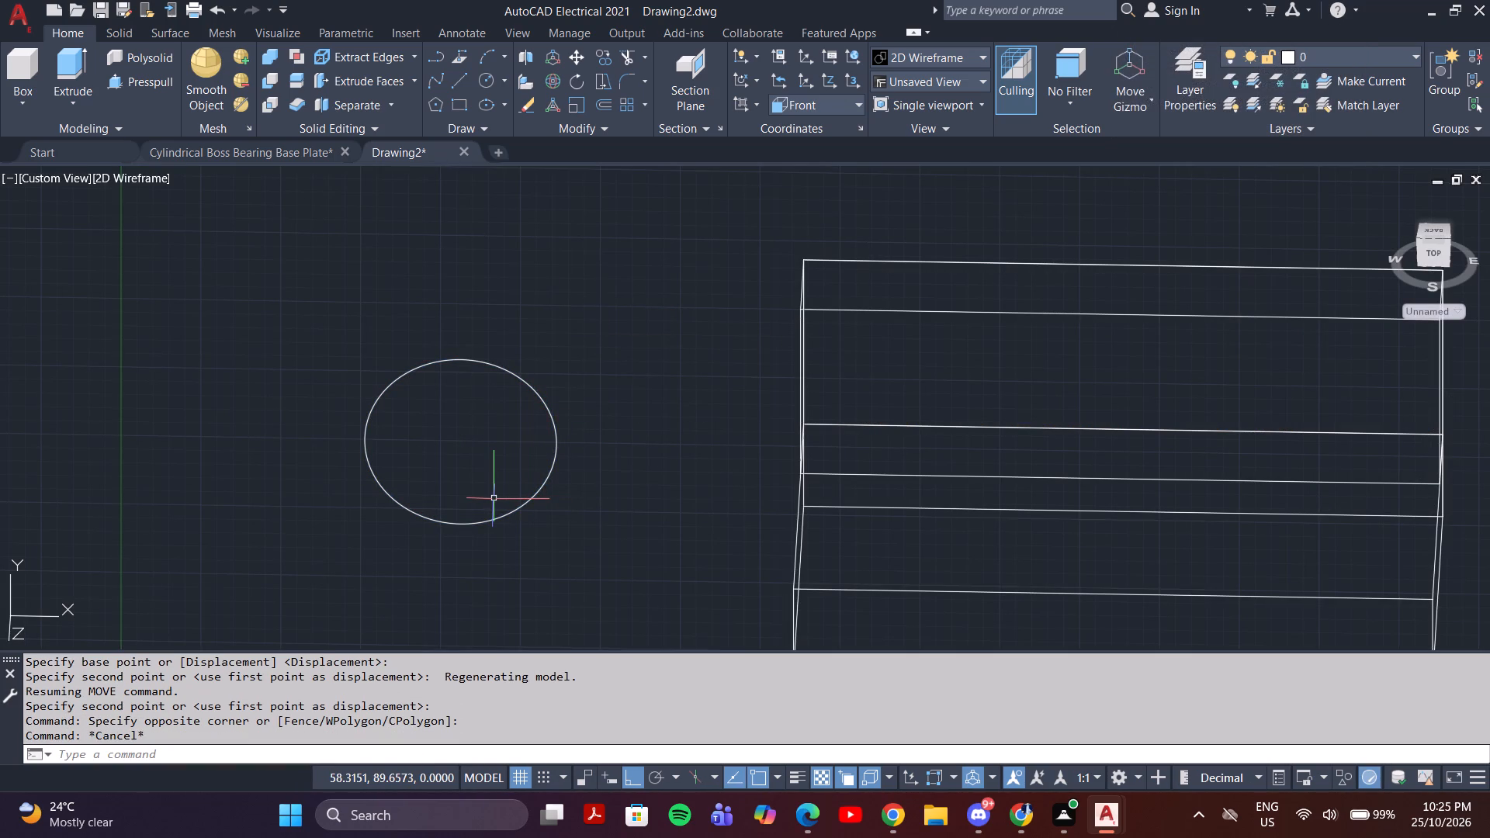
Draw a horizontal diameter line across the circle from its +X quadrant to its -X quadrant.
{"action": "key", "text": "l"}
{"action": "key", "text": "Return"}
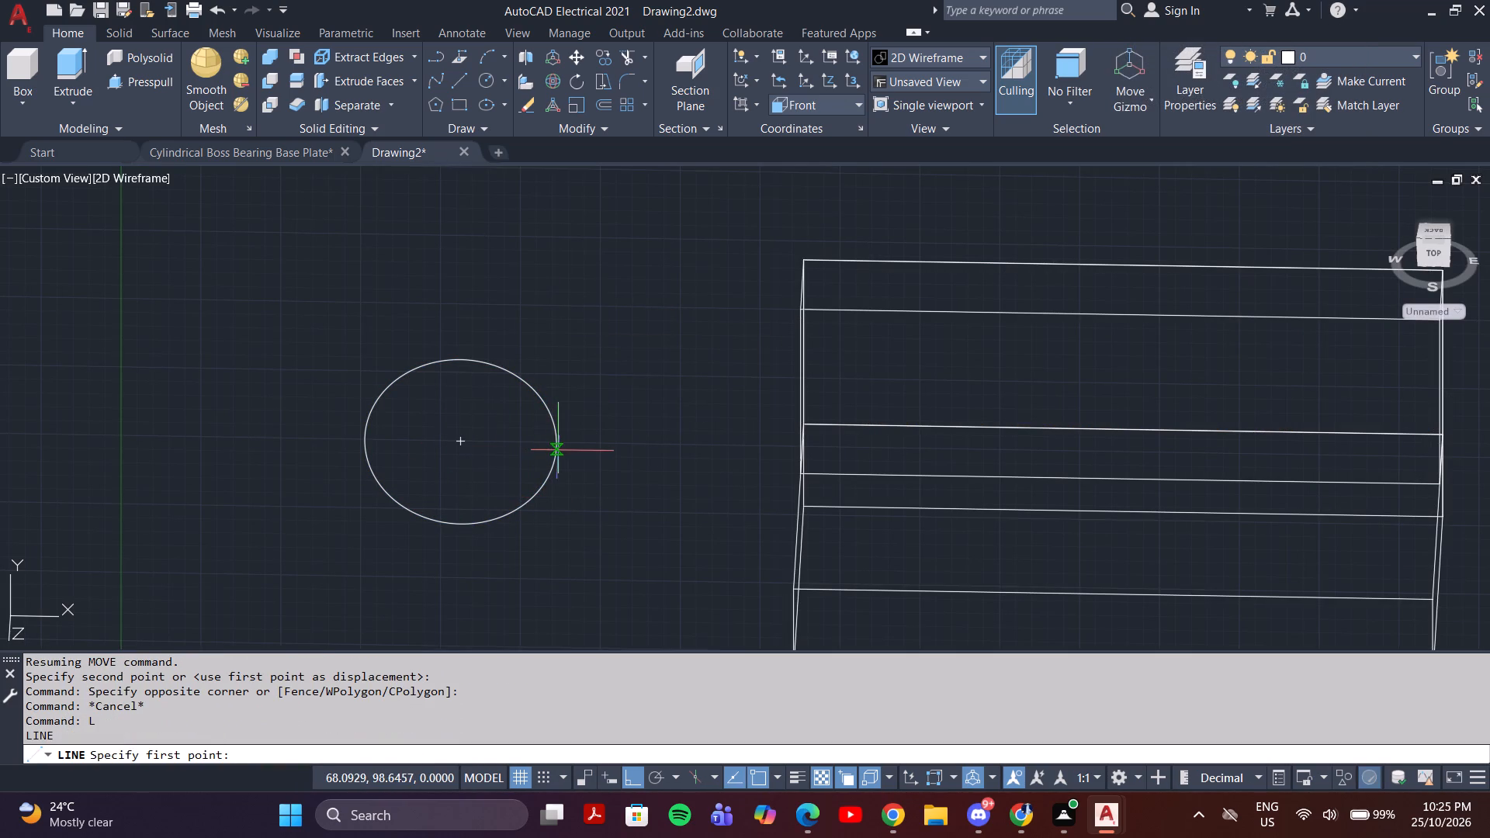
{"action": "left_click", "coordinate": [556, 445]}
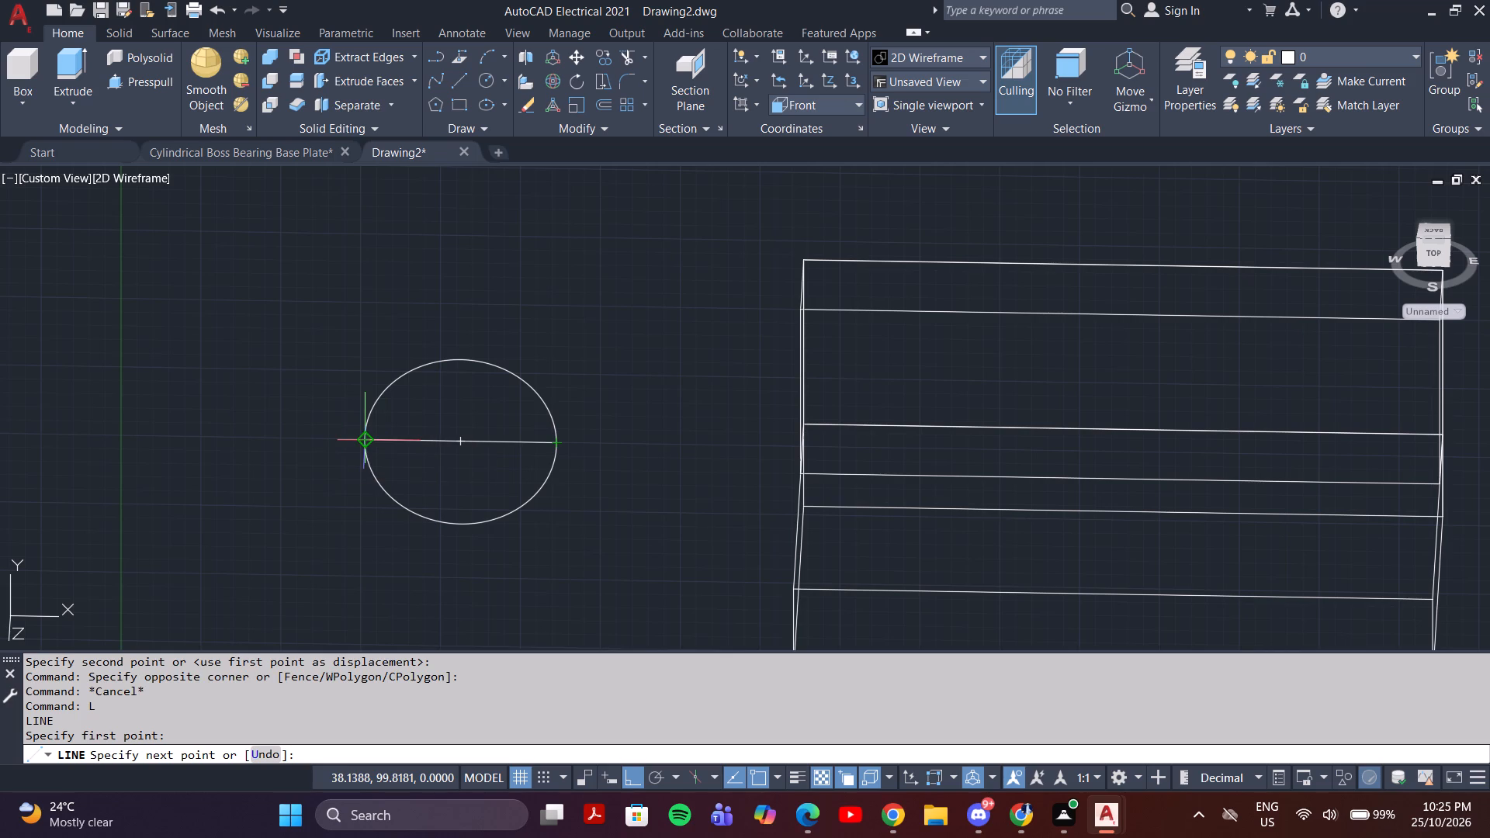
{"action": "left_click", "coordinate": [362, 442]}
{"action": "key", "text": "Escape"}
Turn Ortho off and move the circle with its diameter line by the +X quadrant onto the upright plate's front upper +X corner.
{"action": "left_click", "coordinate": [587, 385]}
{"action": "left_click", "coordinate": [525, 483]}
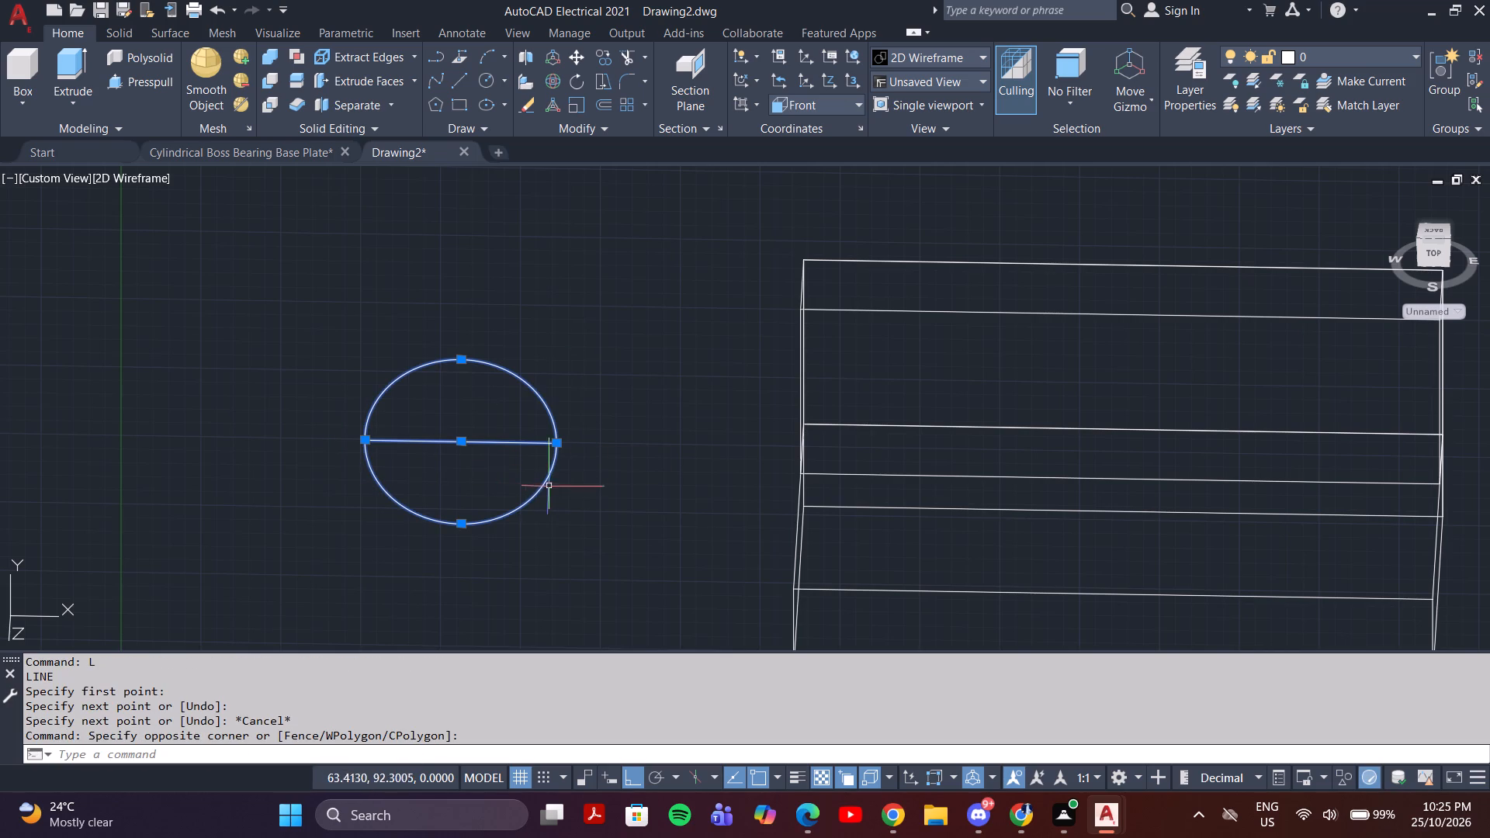
{"action": "key", "text": "m"}
{"action": "key", "text": "Return"}
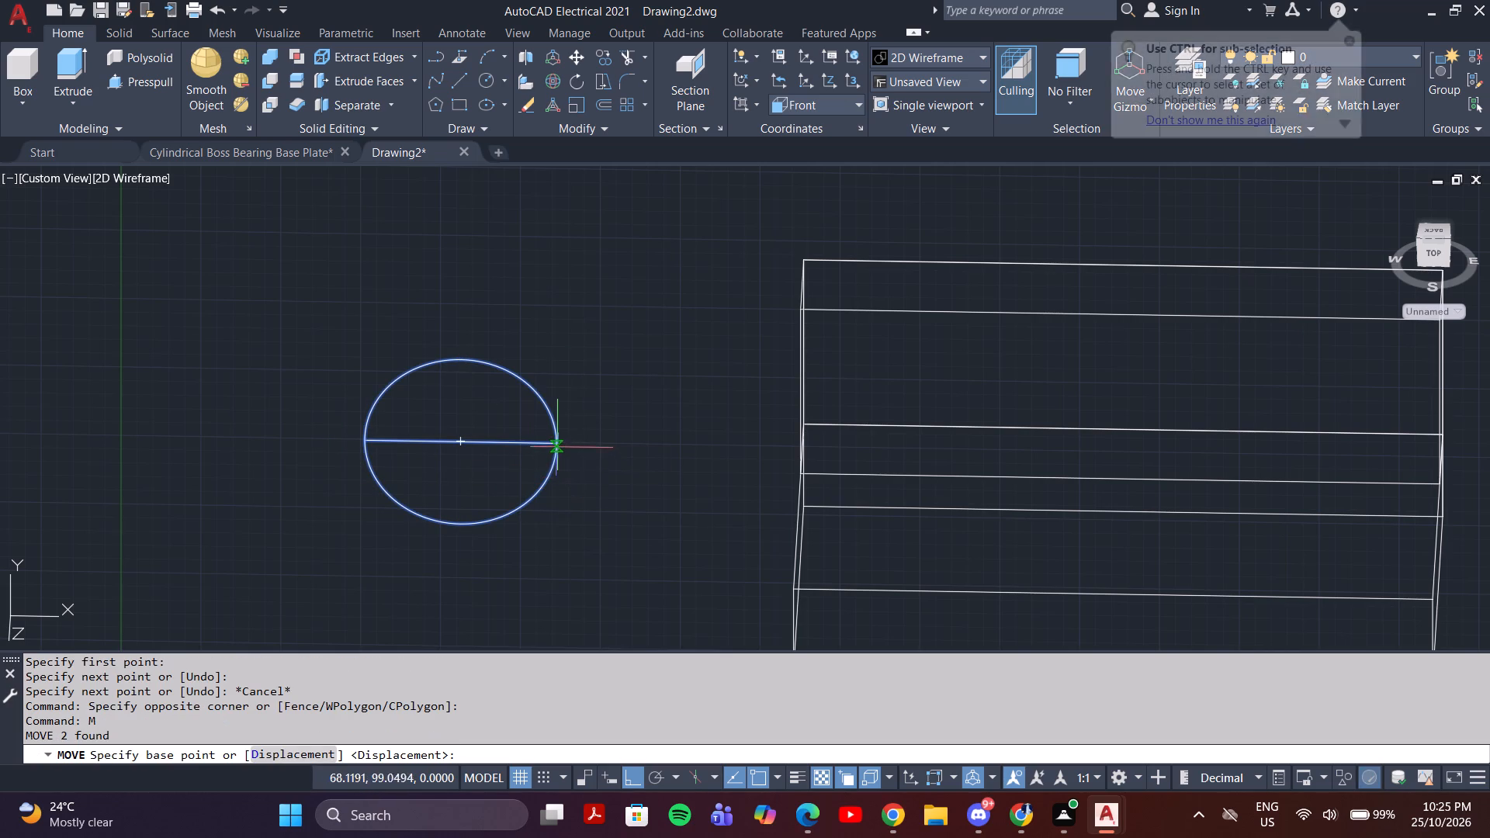
{"action": "left_click", "coordinate": [556, 444]}
{"action": "key", "text": "F8"}
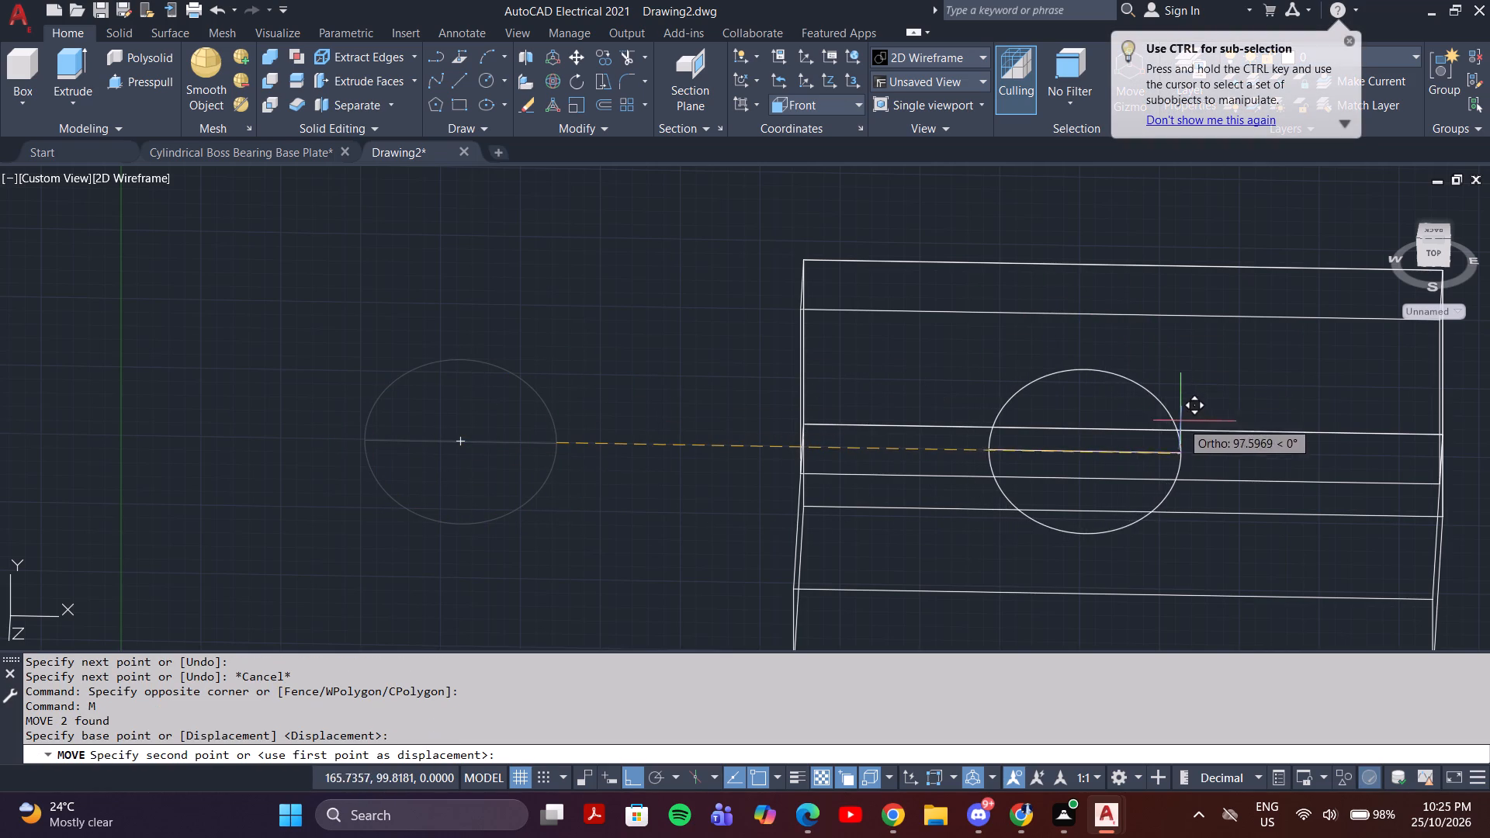
{"action": "middle_click_drag", "start_coordinate": [1368, 358], "coordinate": [1221, 347]}
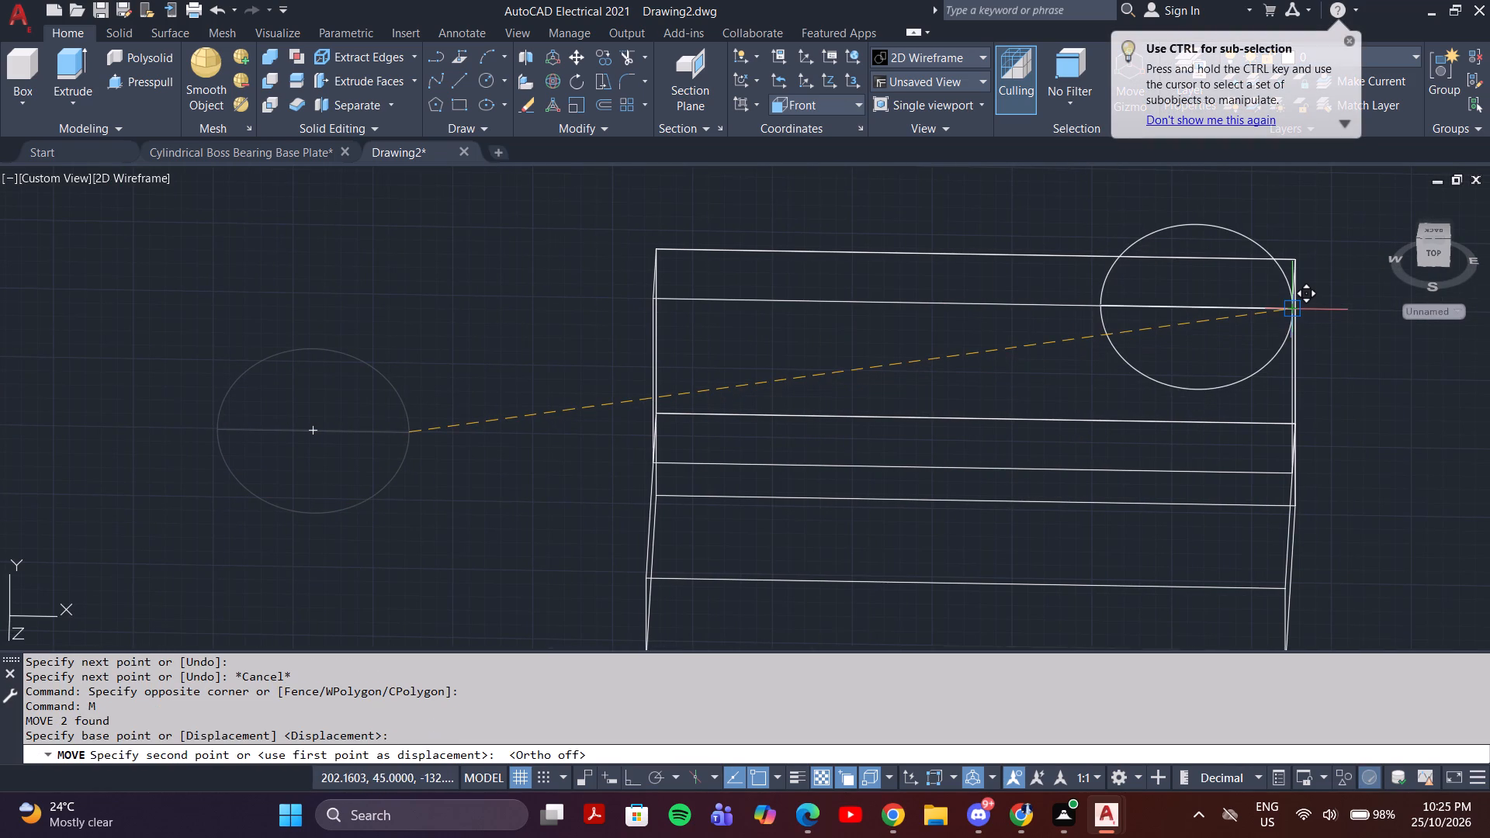
{"action": "middle_click_drag", "start_coordinate": [1298, 309], "coordinate": [1232, 316], "text": "shift"}
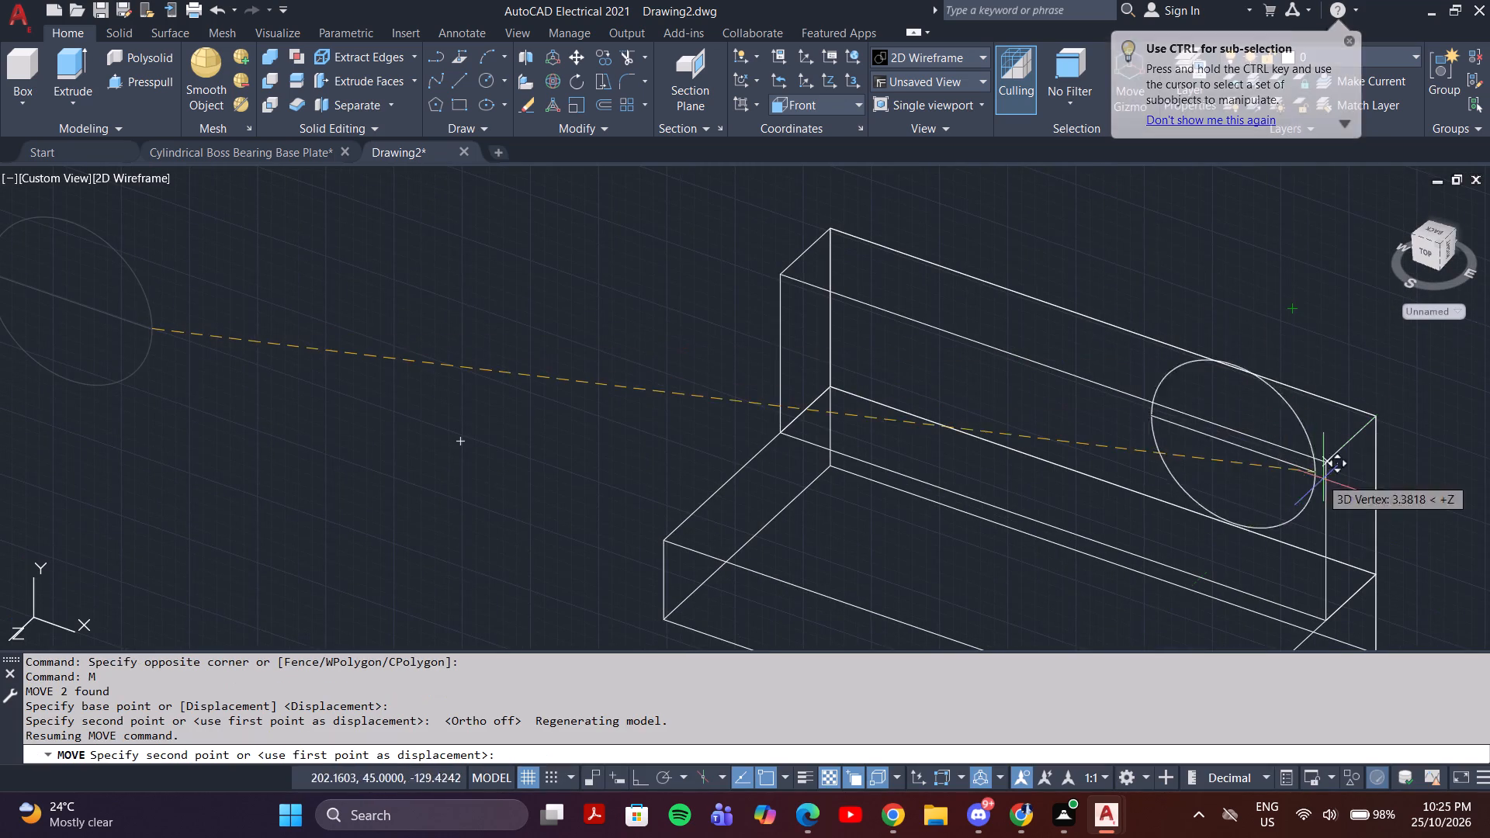
{"action": "left_click", "coordinate": [1322, 463]}
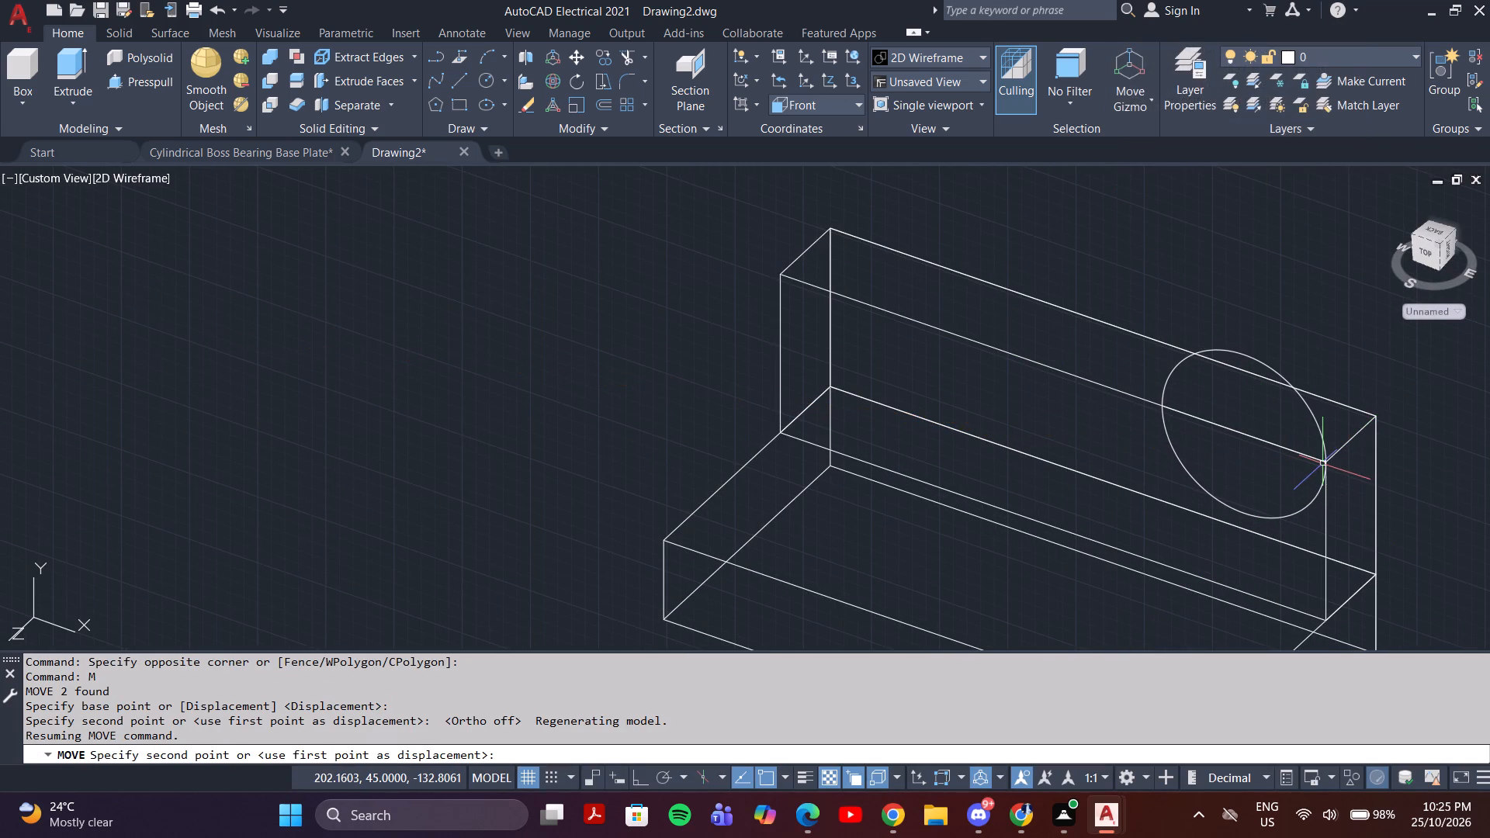
{"action": "key", "text": "Escape"}
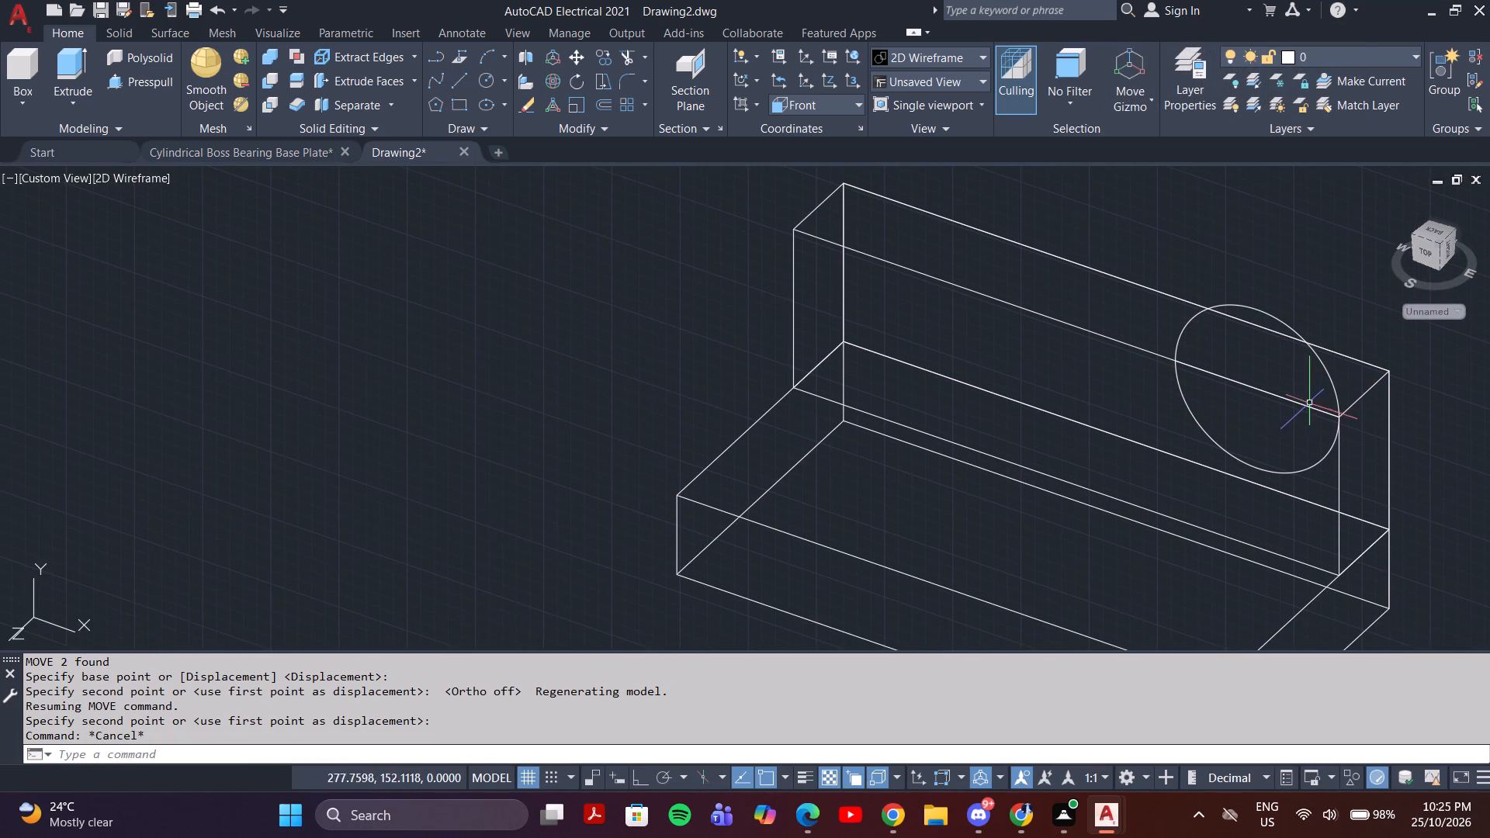
Copy the circle from its -X quadrant to the upright plate's front upper -X corner.
{"action": "middle_click_drag", "start_coordinate": [1308, 405], "coordinate": [1349, 378], "text": "shift"}
{"action": "left_click", "coordinate": [1296, 403]}
{"action": "left_click", "coordinate": [1235, 442]}
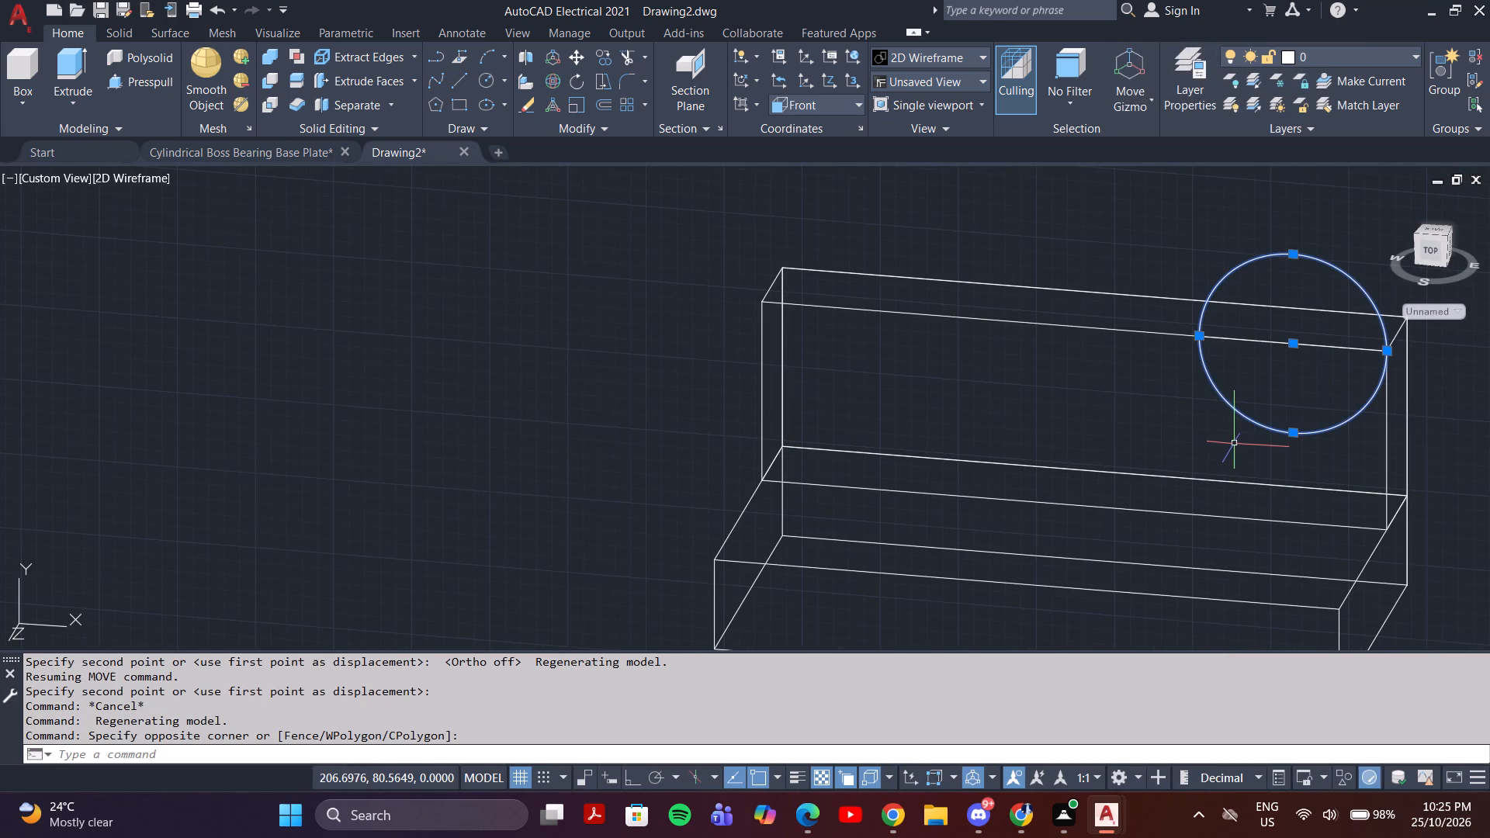
{"action": "type", "text": "co"}
{"action": "key", "text": "Return"}
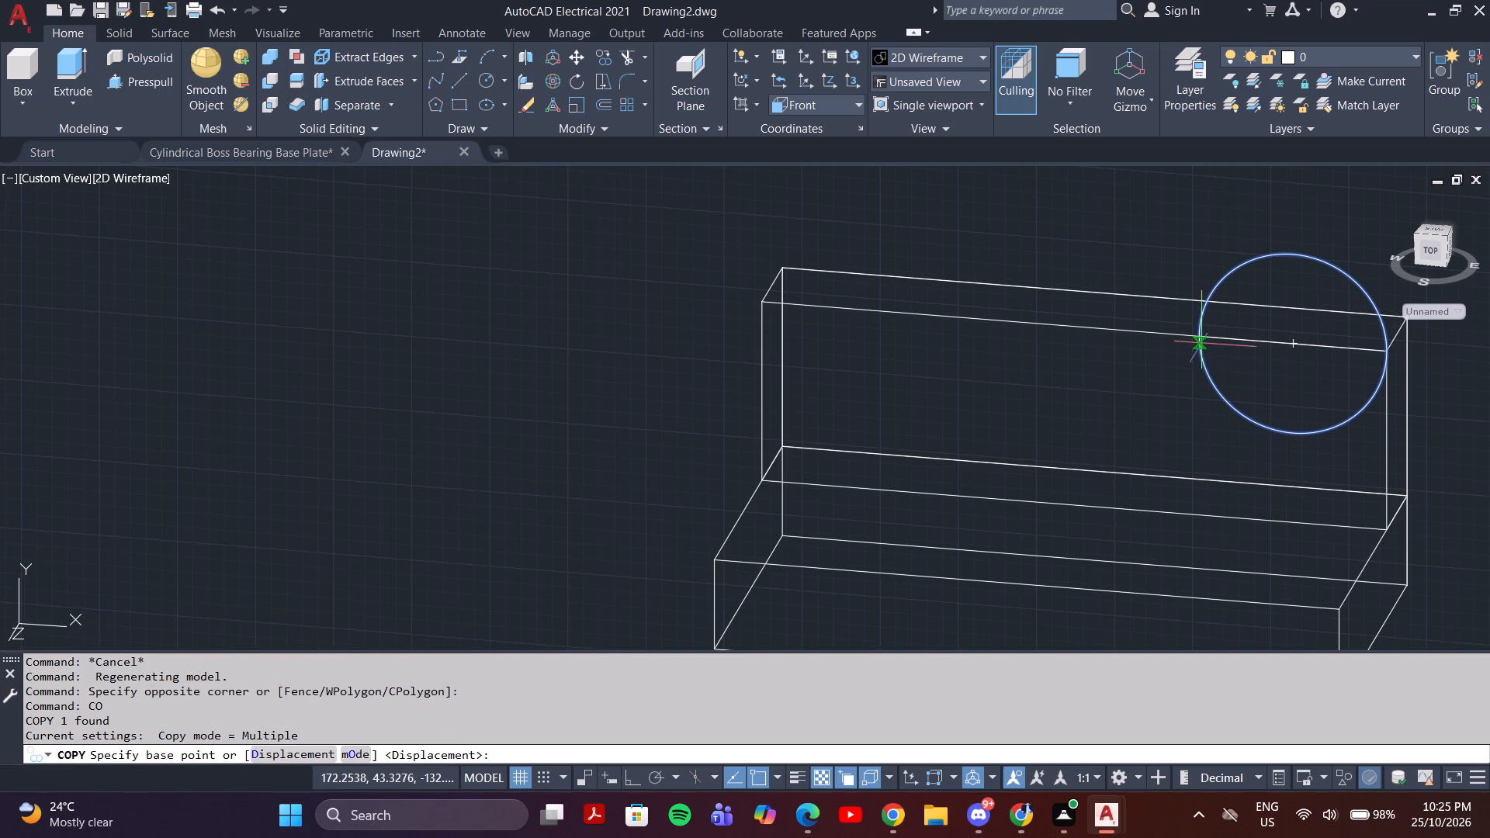
{"action": "left_click", "coordinate": [1200, 338]}
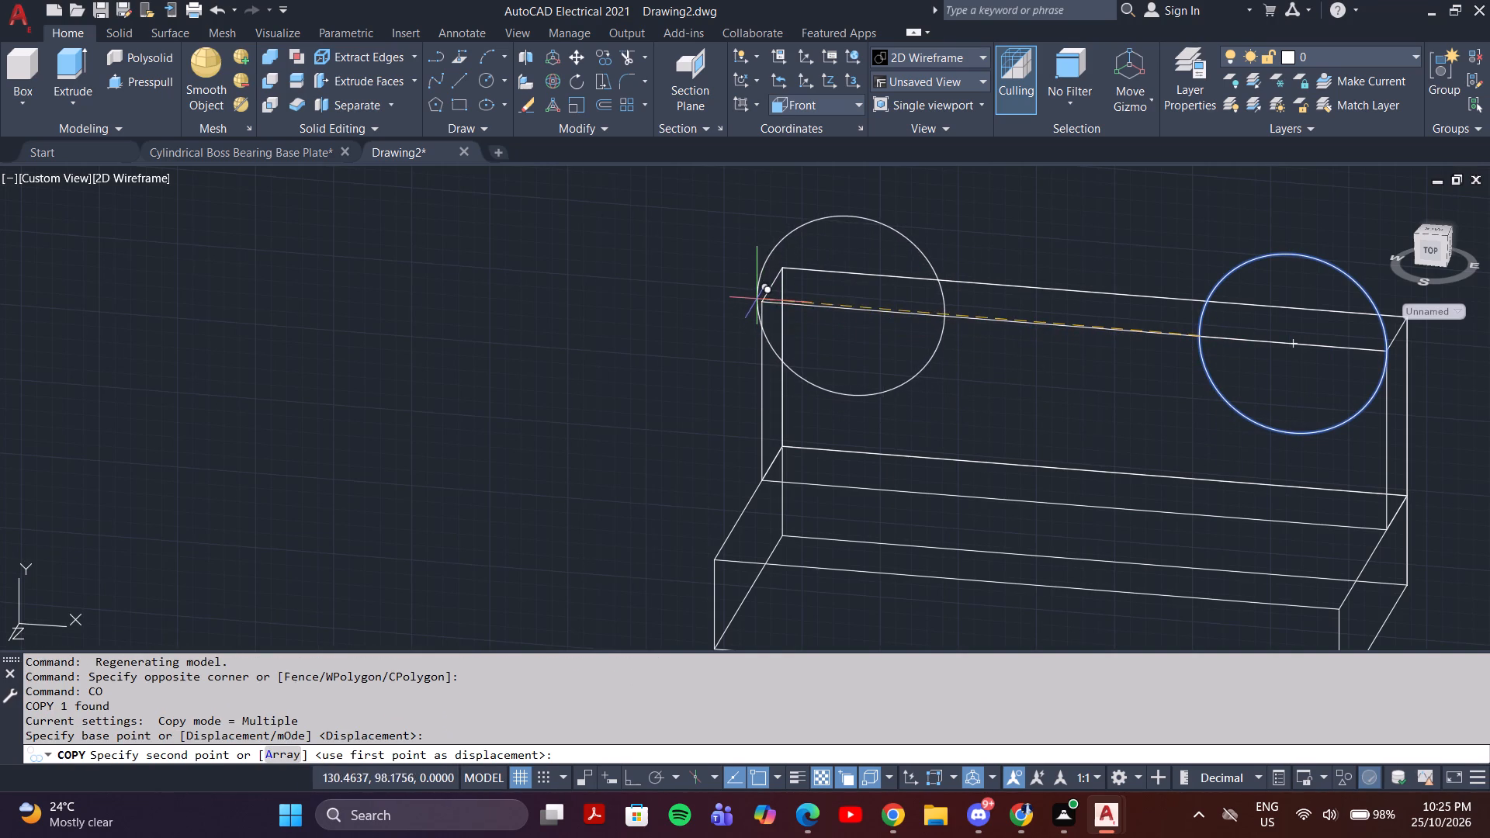
{"action": "left_click", "coordinate": [764, 302]}
{"action": "key", "text": "Escape"}
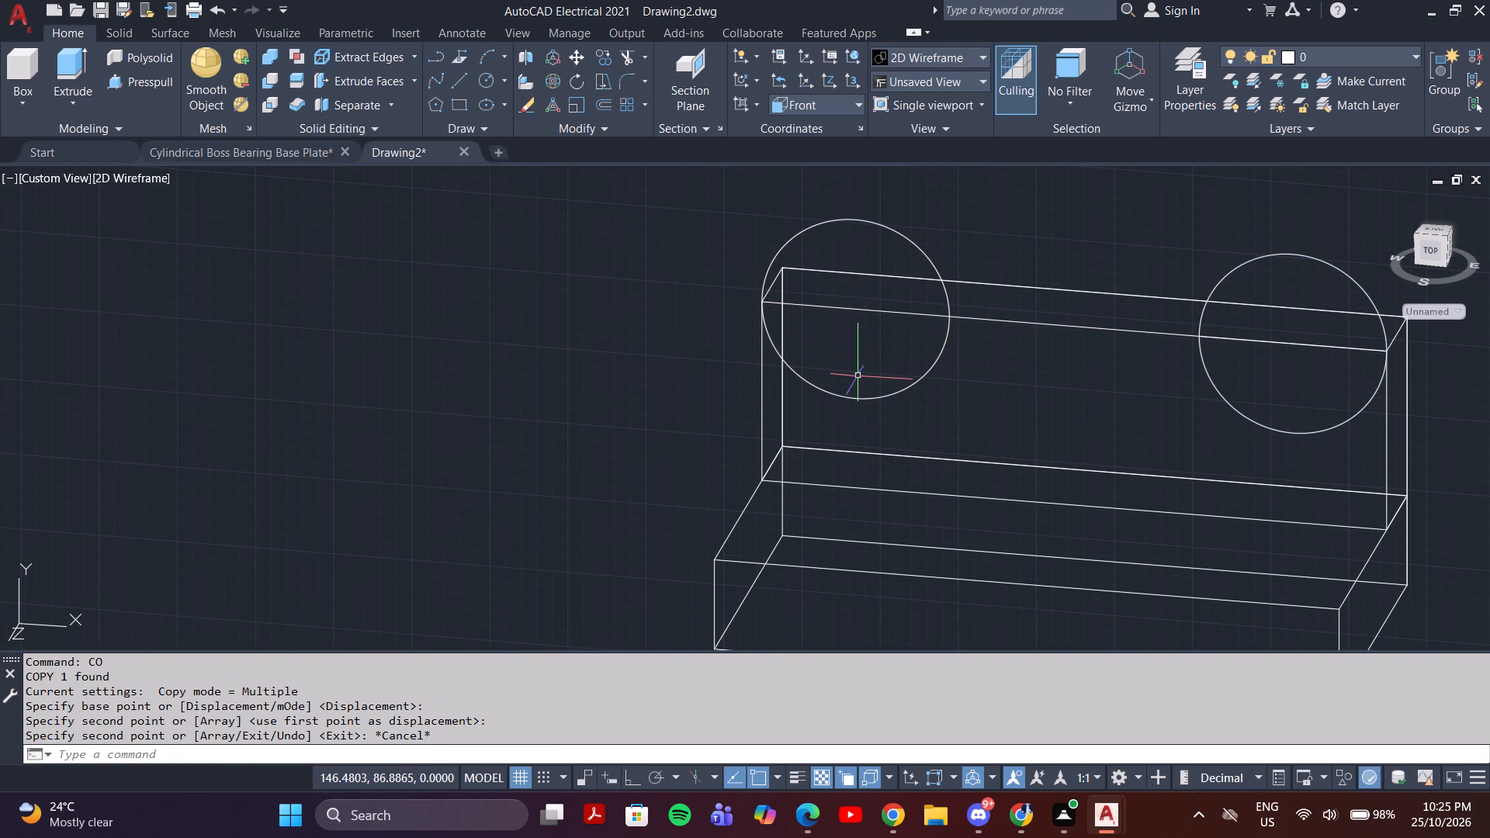
Trim away the lower halves of both circles below the plate's front top edge.
{"action": "type", "text": "tr"}
{"action": "key", "text": "Return"}
{"action": "left_click", "coordinate": [882, 396]}
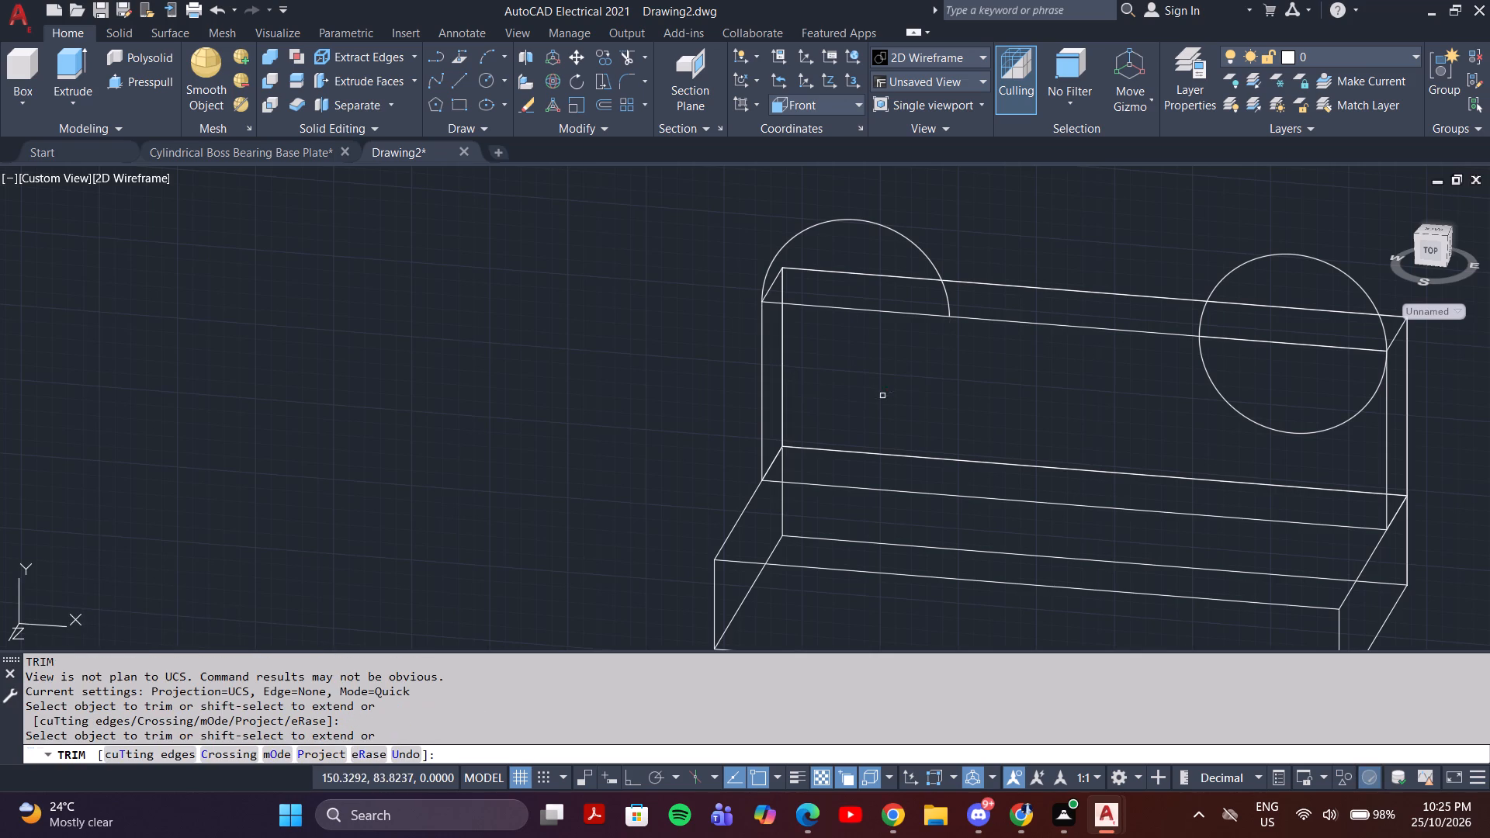
{"action": "left_click", "coordinate": [1269, 428]}
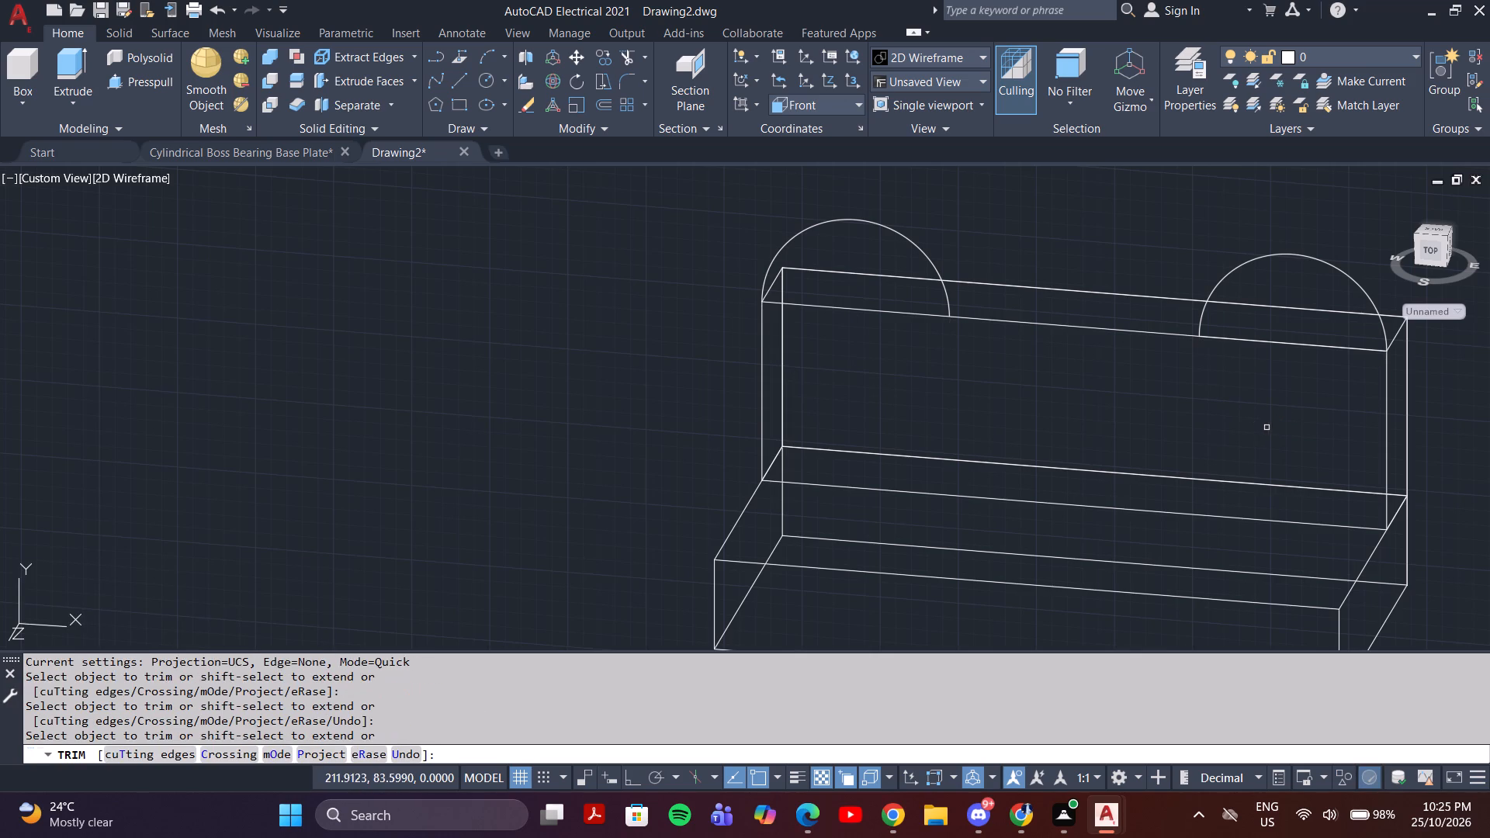
{"action": "key", "text": "Escape"}
Draw a line between the ends of the +X arc, from the plate's front upper corner to the arc's inner end.
{"action": "middle_click_drag", "start_coordinate": [1280, 439], "coordinate": [1162, 465]}
{"action": "middle_click_drag", "start_coordinate": [1440, 452], "coordinate": [1434, 455], "text": "shift"}
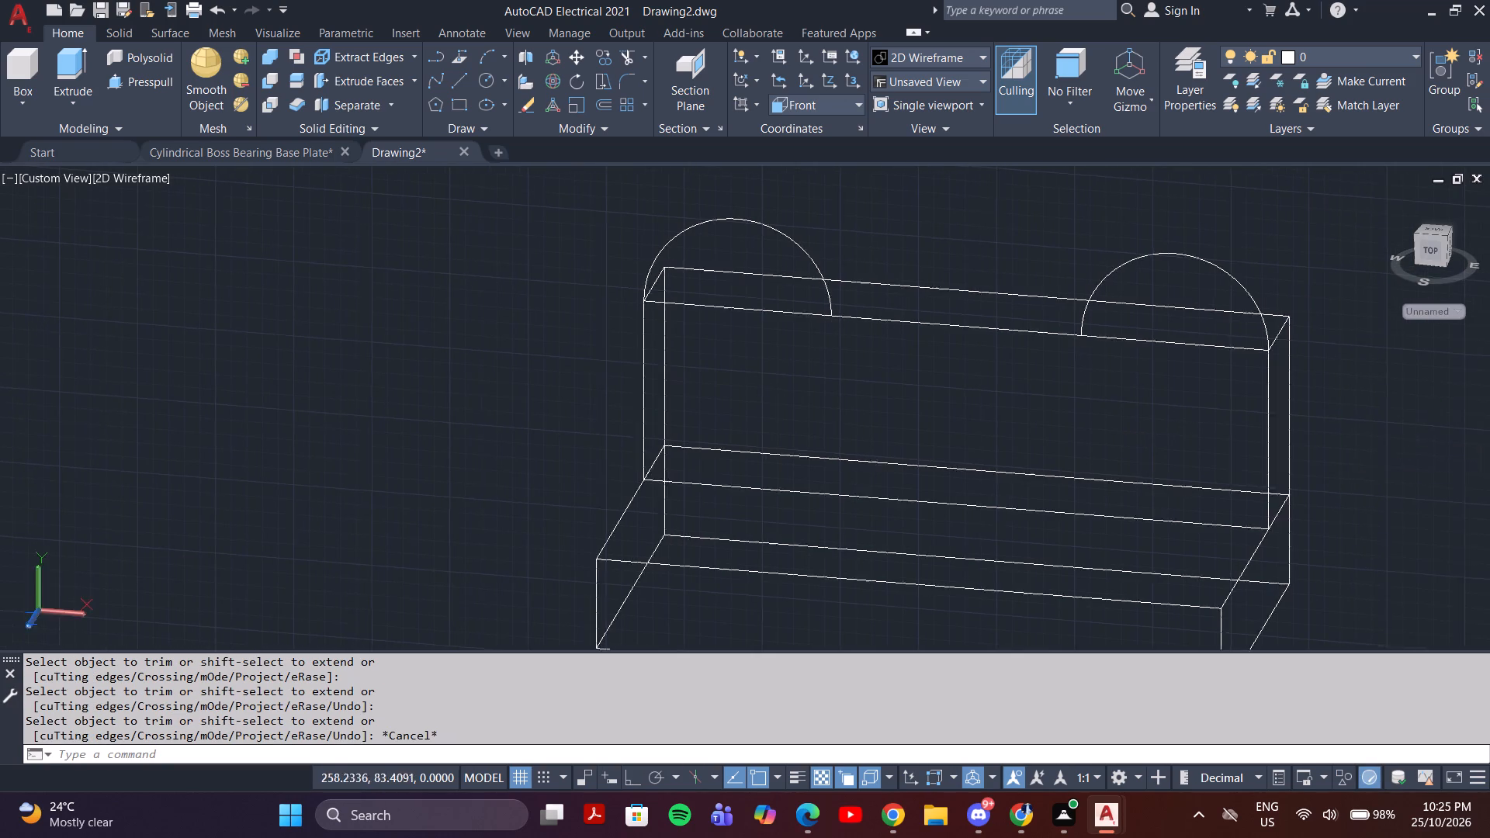
{"action": "middle_click_drag", "start_coordinate": [1434, 455], "coordinate": [1319, 431], "text": "shift"}
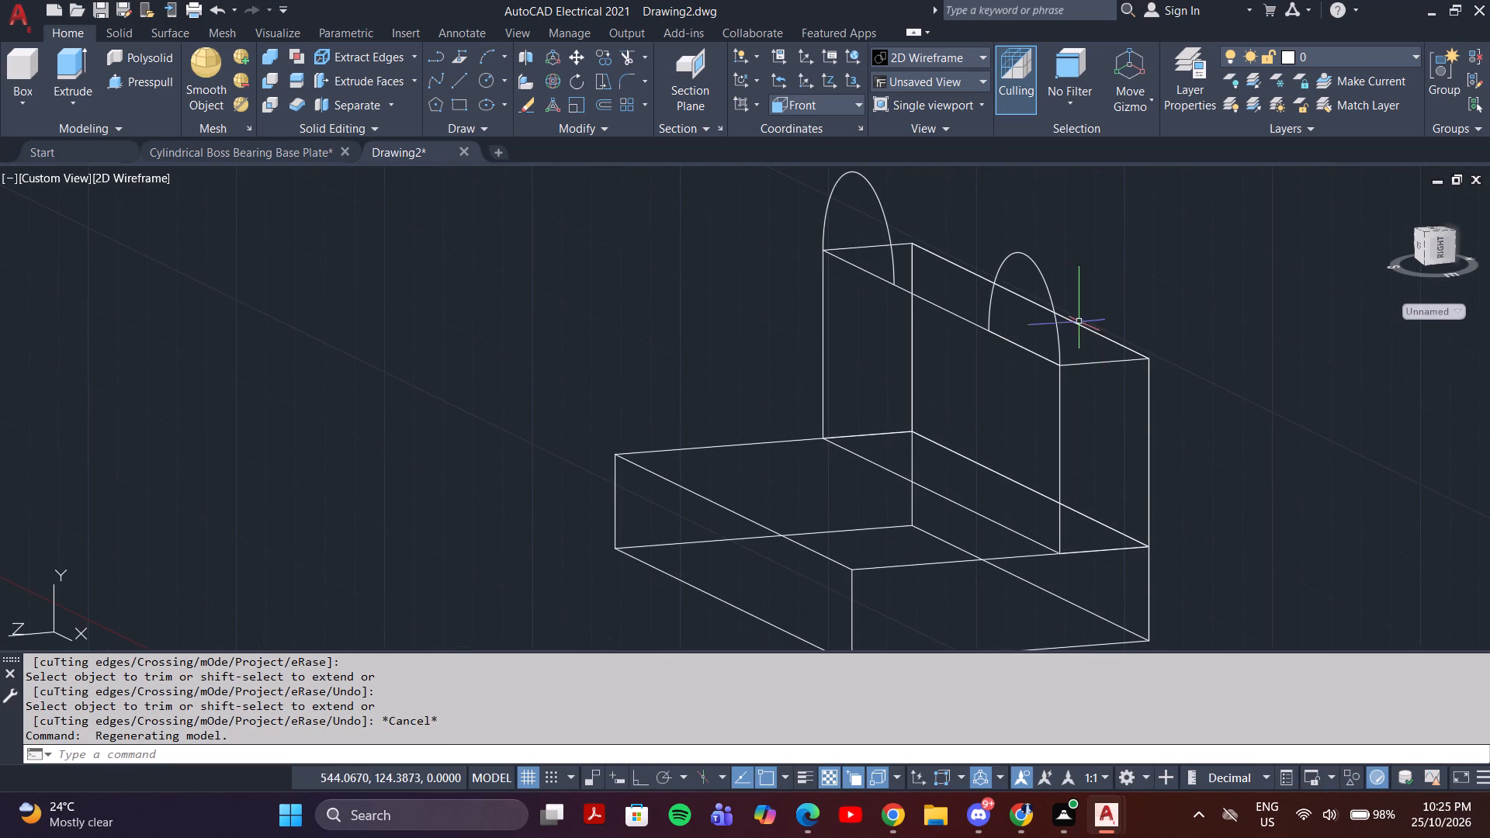
{"action": "key", "text": "l"}
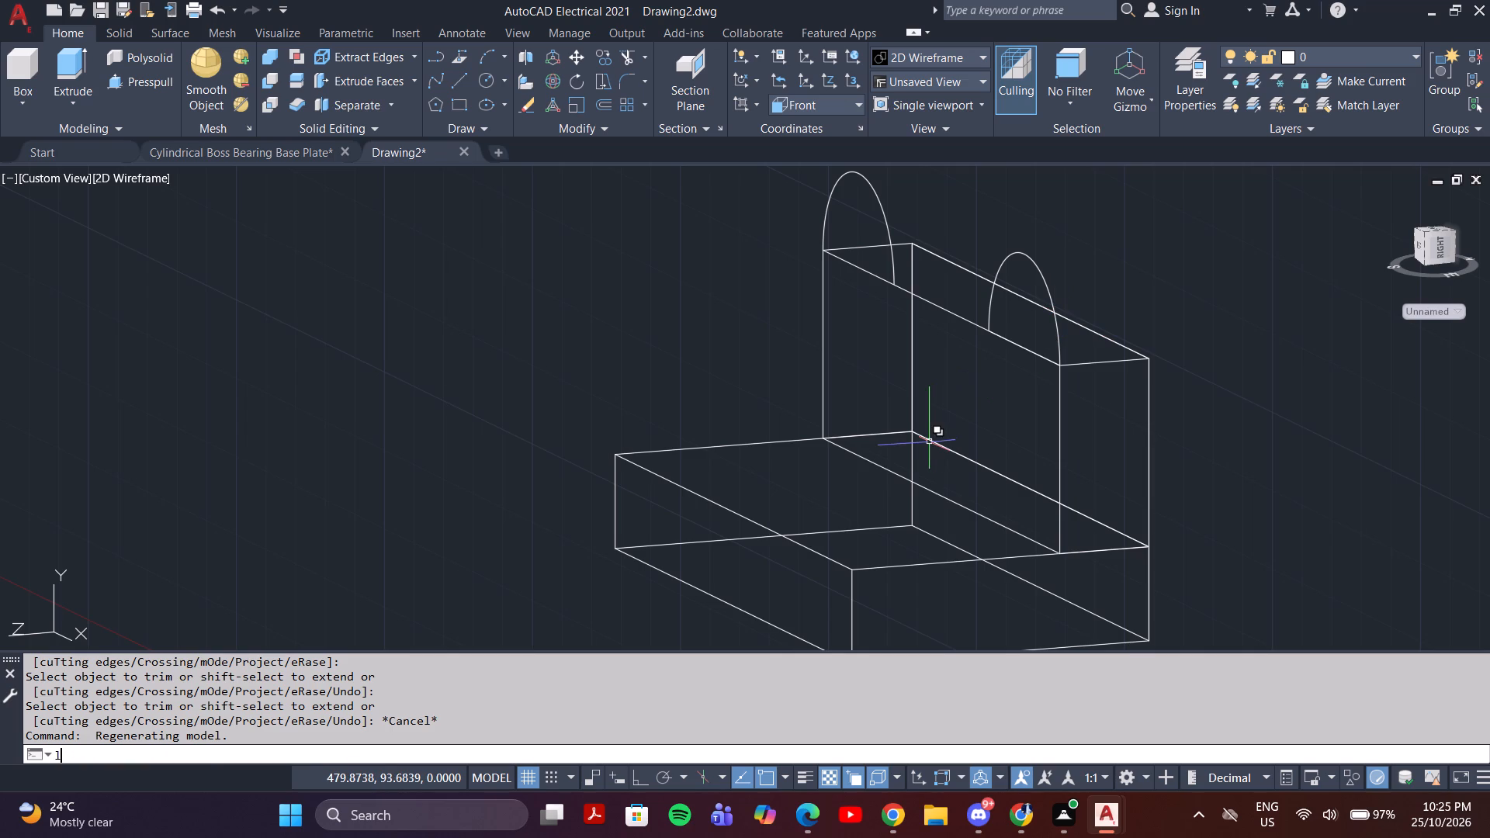
{"action": "key", "text": "Return"}
{"action": "left_click", "coordinate": [1062, 363]}
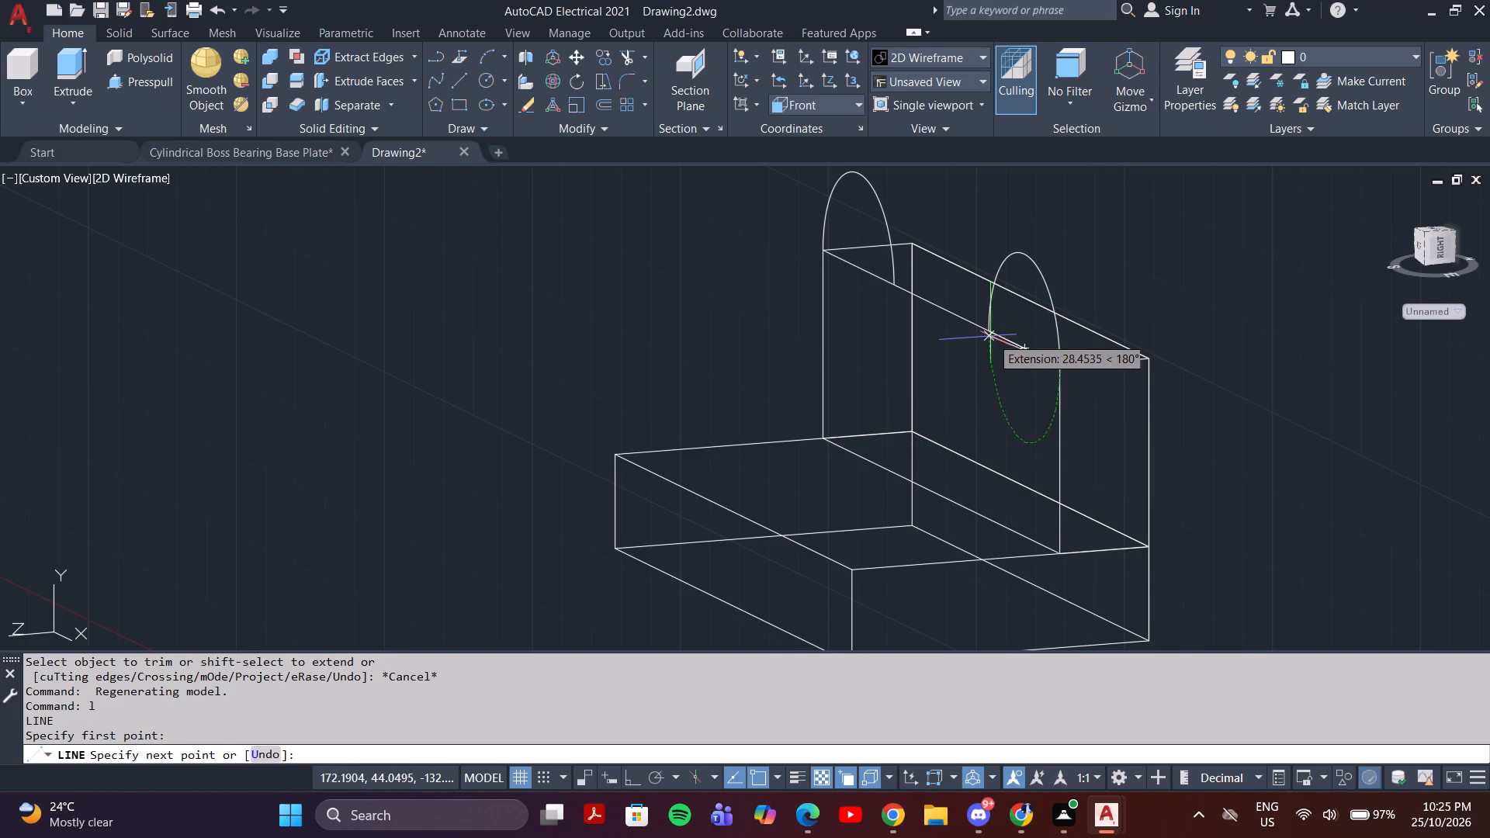
{"action": "left_click", "coordinate": [989, 331]}
{"action": "key", "text": "Escape"}
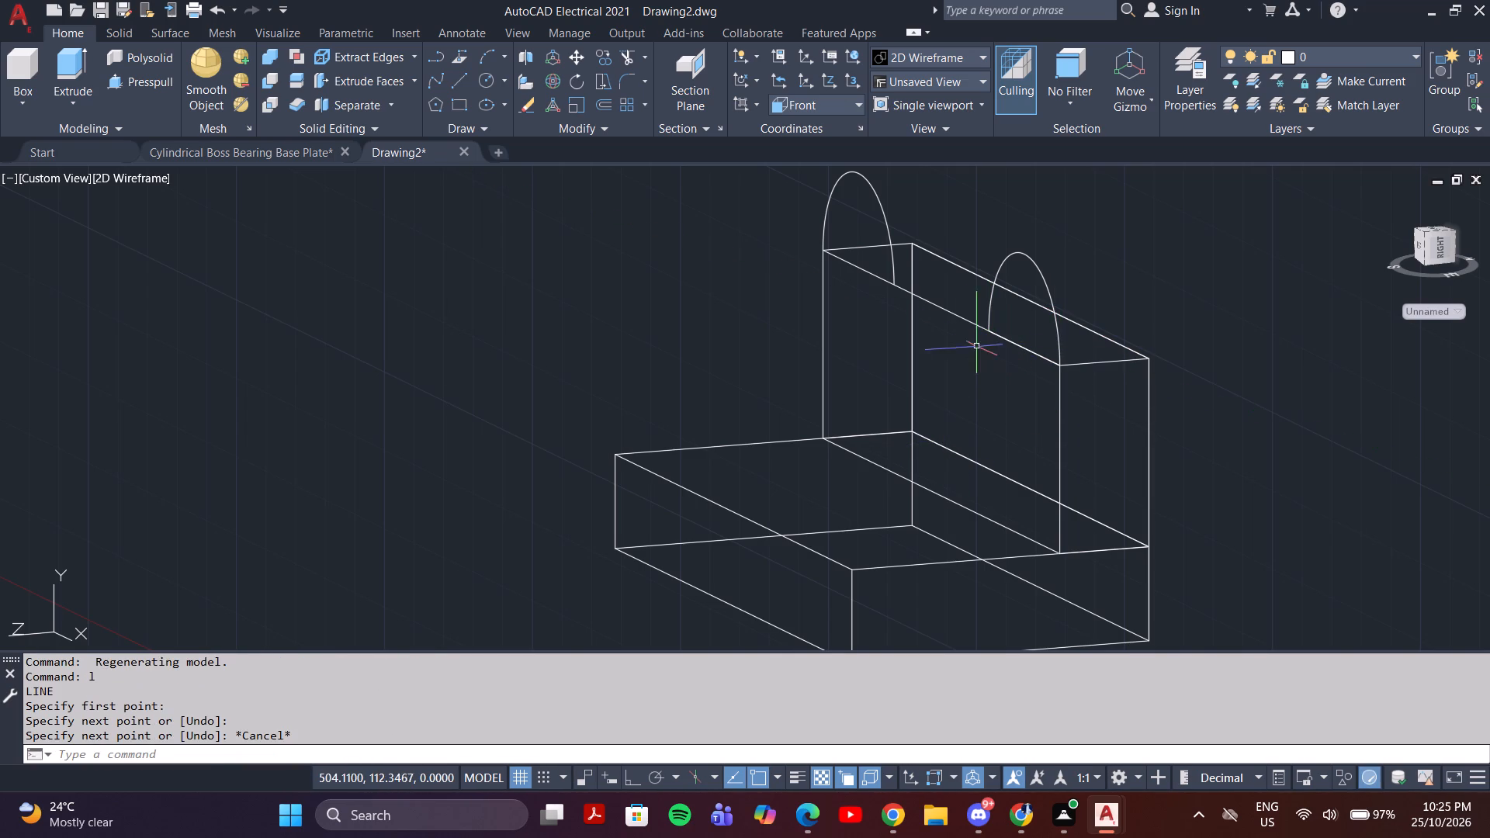
Draw a line between the ends of the -X arc, from its inner end to the upright plate's front upper corner.
{"action": "key", "text": "space"}
{"action": "scroll", "coordinate": [908, 303], "scroll_direction": "up", "scroll_amount": 2}
{"action": "middle_click_drag", "start_coordinate": [892, 311], "coordinate": [962, 428]}
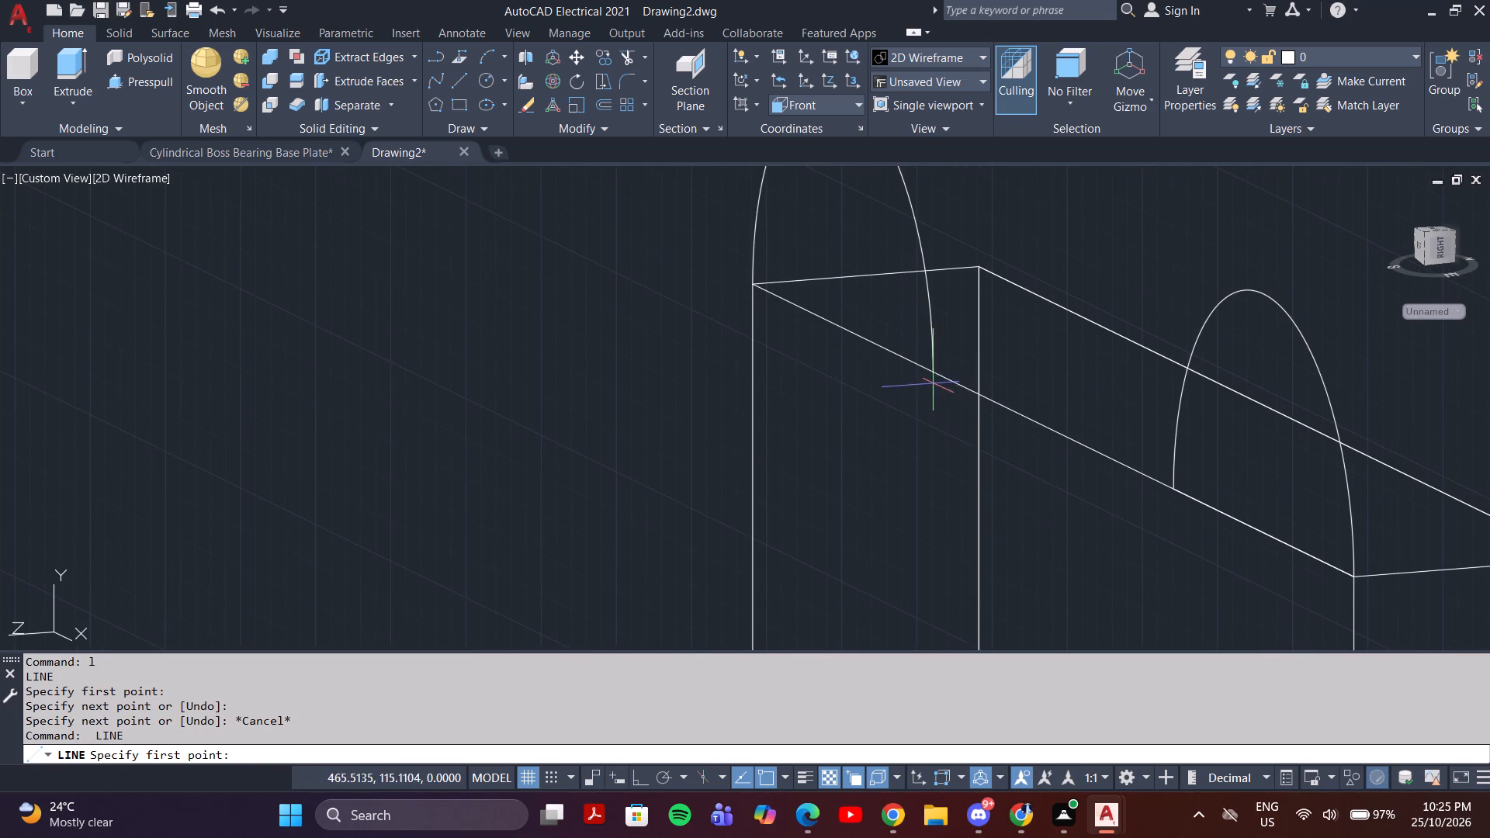
{"action": "left_click", "coordinate": [934, 372]}
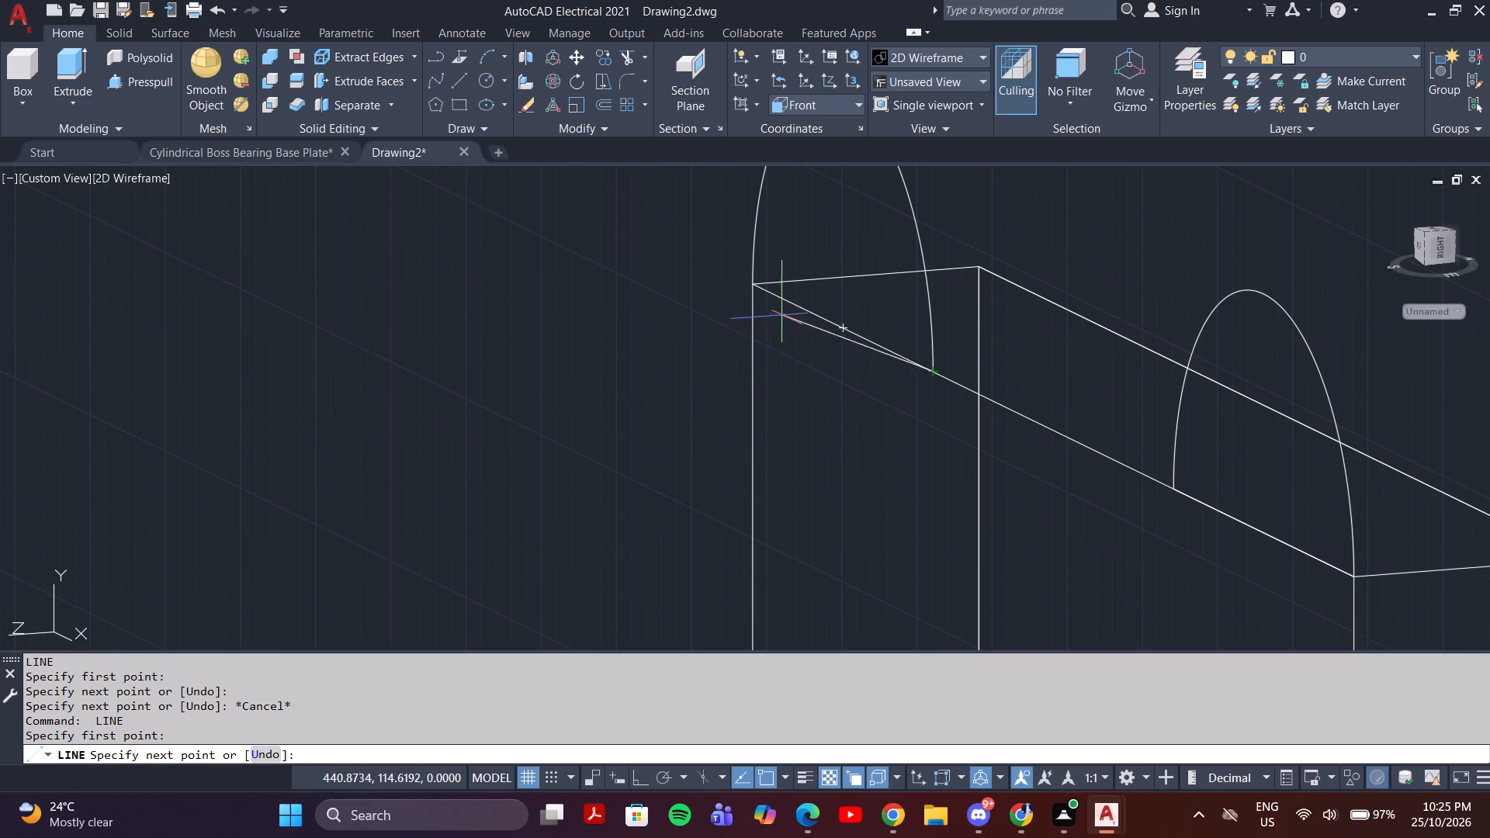
{"action": "left_click", "coordinate": [753, 285]}
{"action": "key", "text": "Escape"}
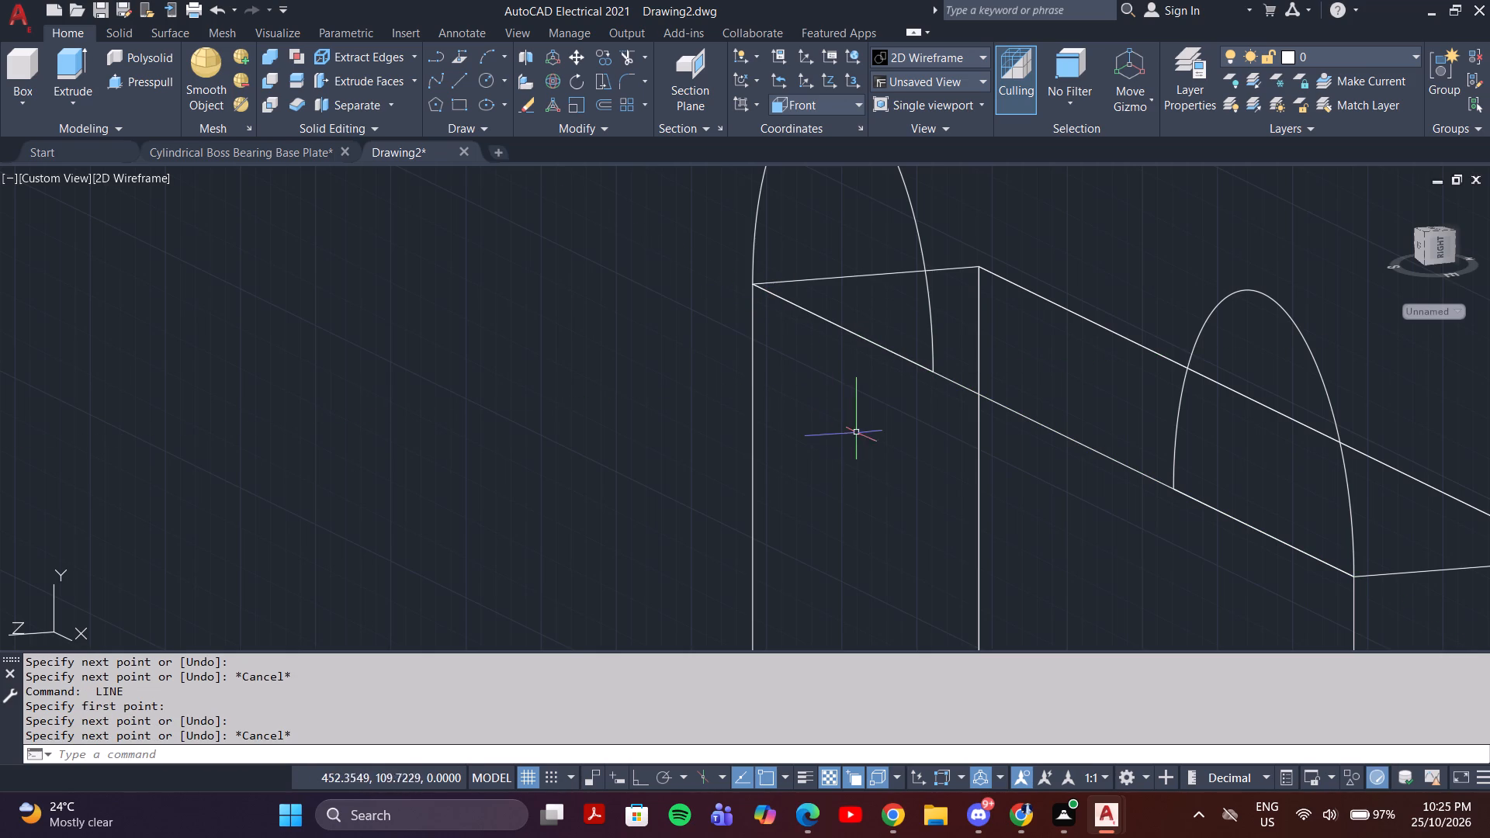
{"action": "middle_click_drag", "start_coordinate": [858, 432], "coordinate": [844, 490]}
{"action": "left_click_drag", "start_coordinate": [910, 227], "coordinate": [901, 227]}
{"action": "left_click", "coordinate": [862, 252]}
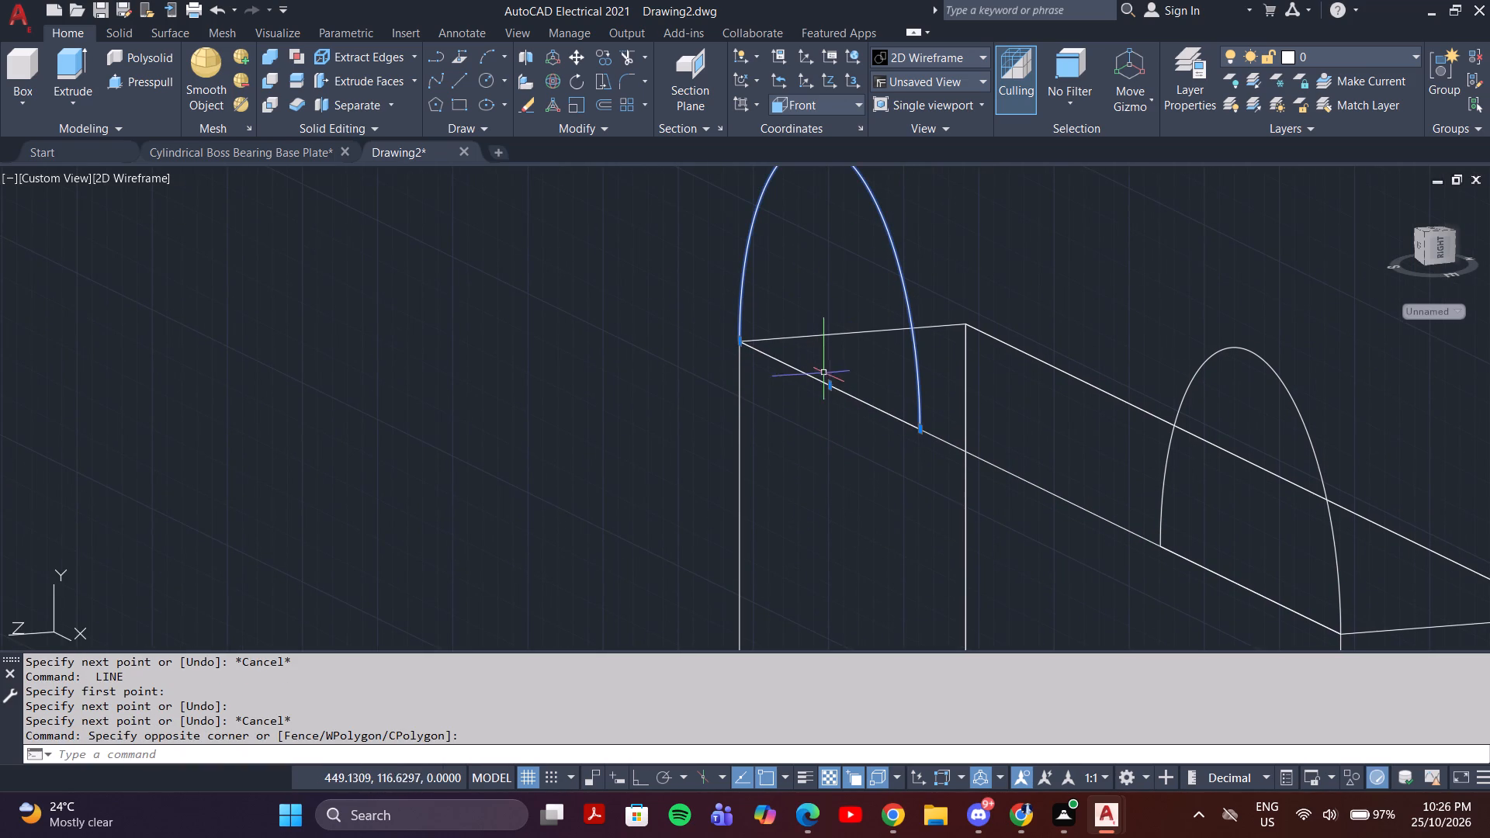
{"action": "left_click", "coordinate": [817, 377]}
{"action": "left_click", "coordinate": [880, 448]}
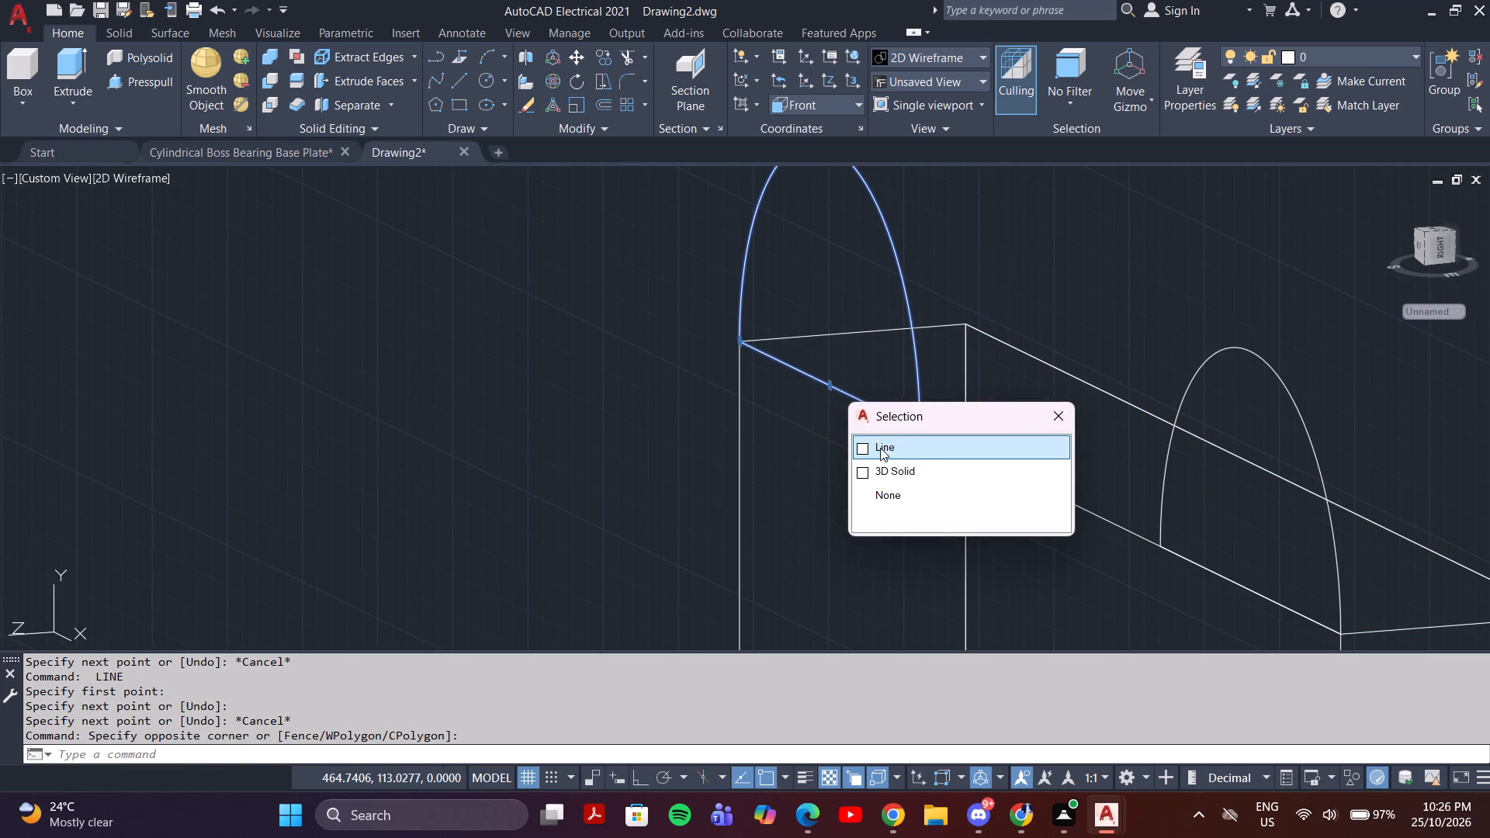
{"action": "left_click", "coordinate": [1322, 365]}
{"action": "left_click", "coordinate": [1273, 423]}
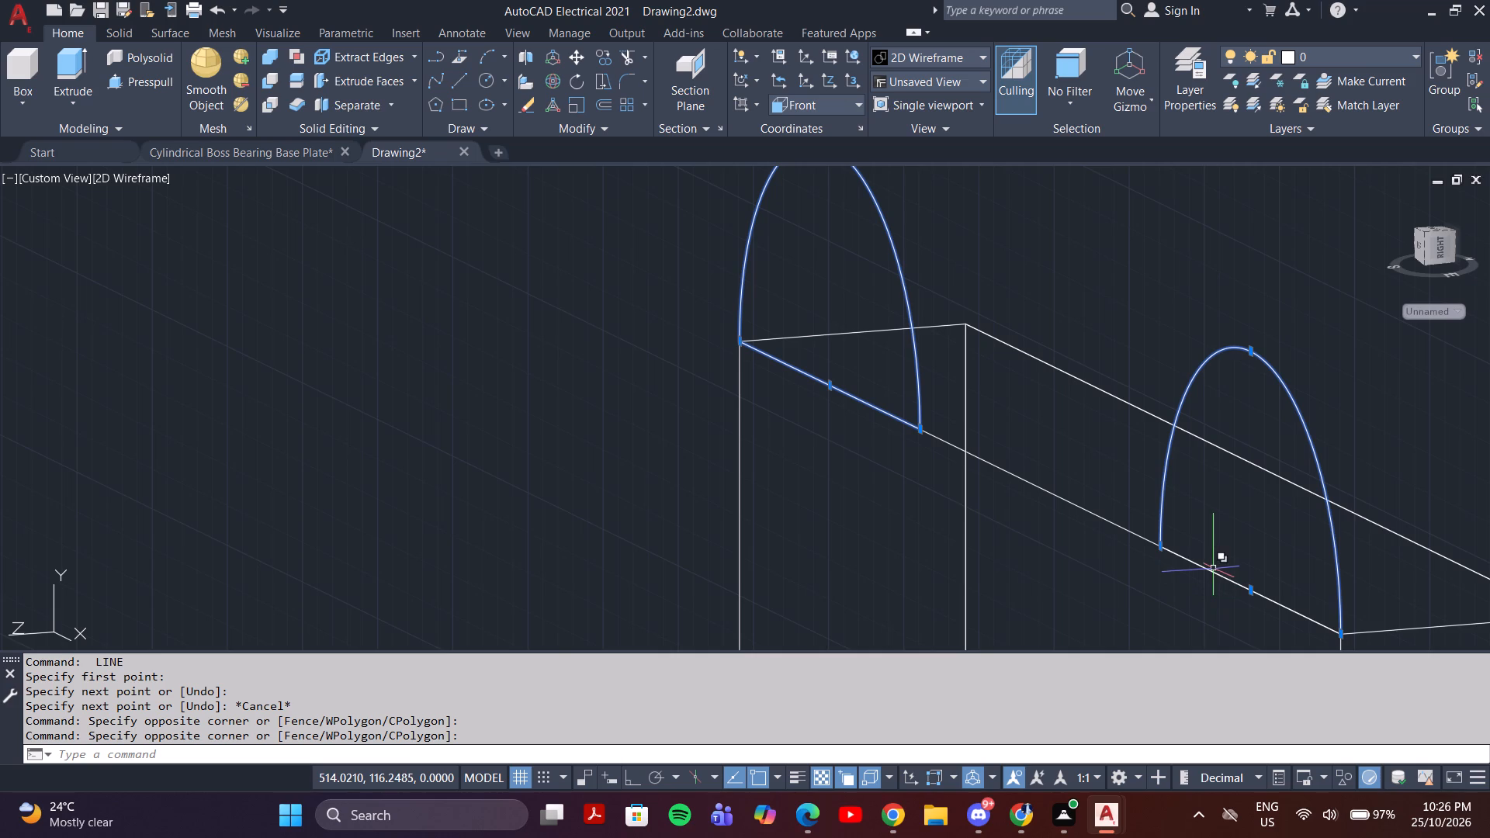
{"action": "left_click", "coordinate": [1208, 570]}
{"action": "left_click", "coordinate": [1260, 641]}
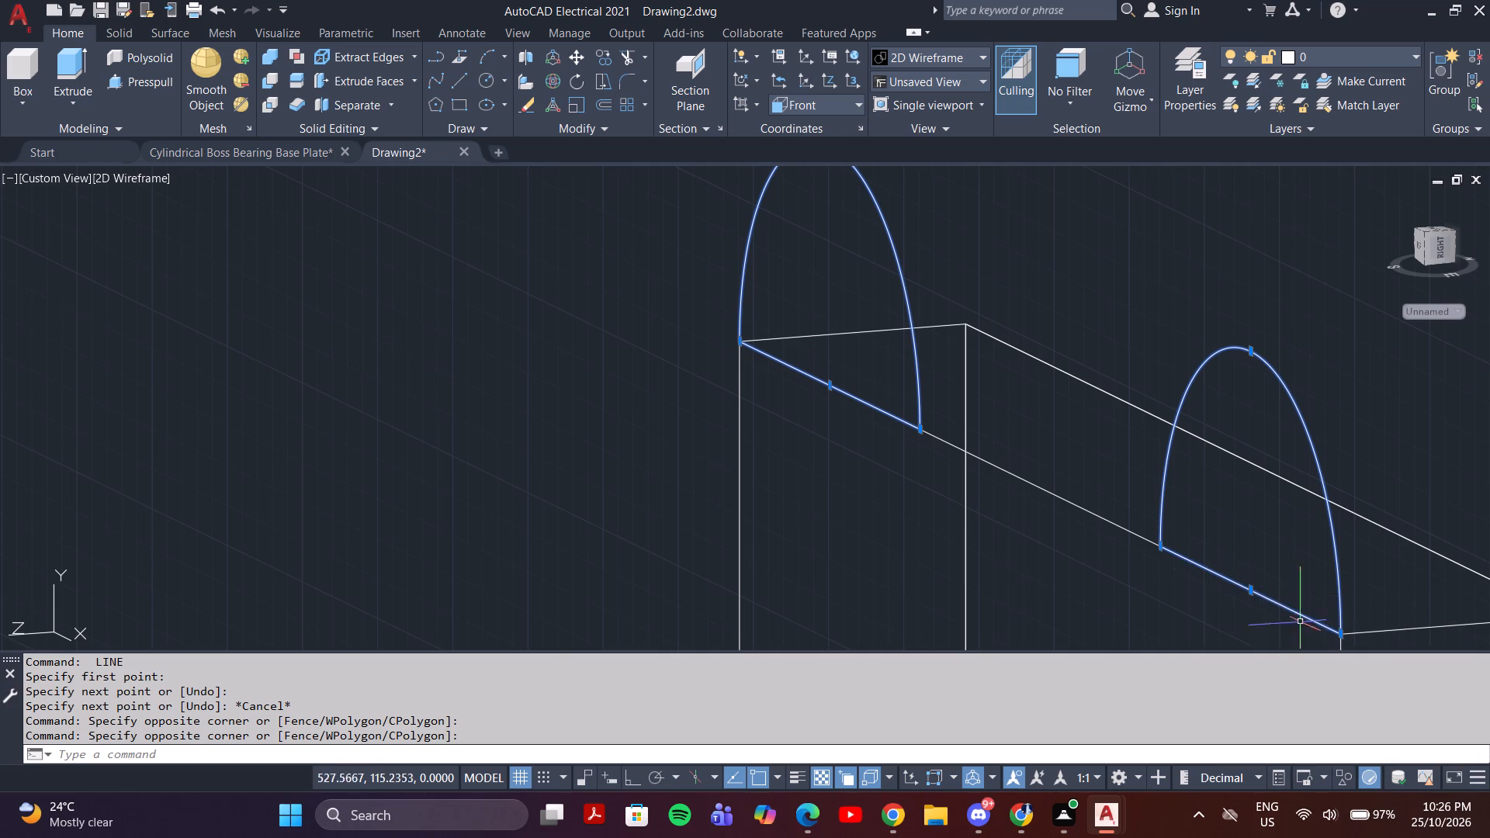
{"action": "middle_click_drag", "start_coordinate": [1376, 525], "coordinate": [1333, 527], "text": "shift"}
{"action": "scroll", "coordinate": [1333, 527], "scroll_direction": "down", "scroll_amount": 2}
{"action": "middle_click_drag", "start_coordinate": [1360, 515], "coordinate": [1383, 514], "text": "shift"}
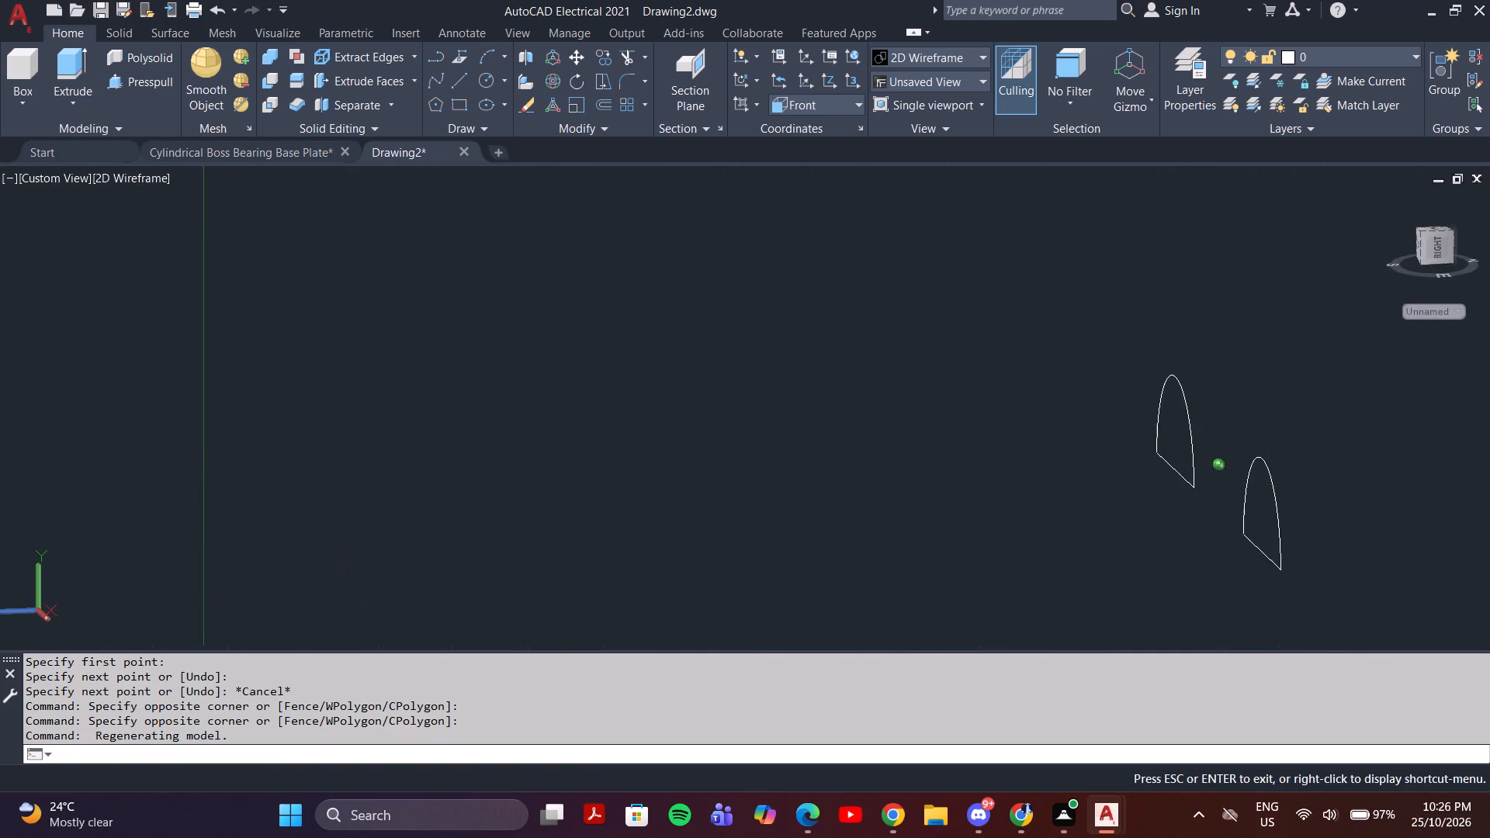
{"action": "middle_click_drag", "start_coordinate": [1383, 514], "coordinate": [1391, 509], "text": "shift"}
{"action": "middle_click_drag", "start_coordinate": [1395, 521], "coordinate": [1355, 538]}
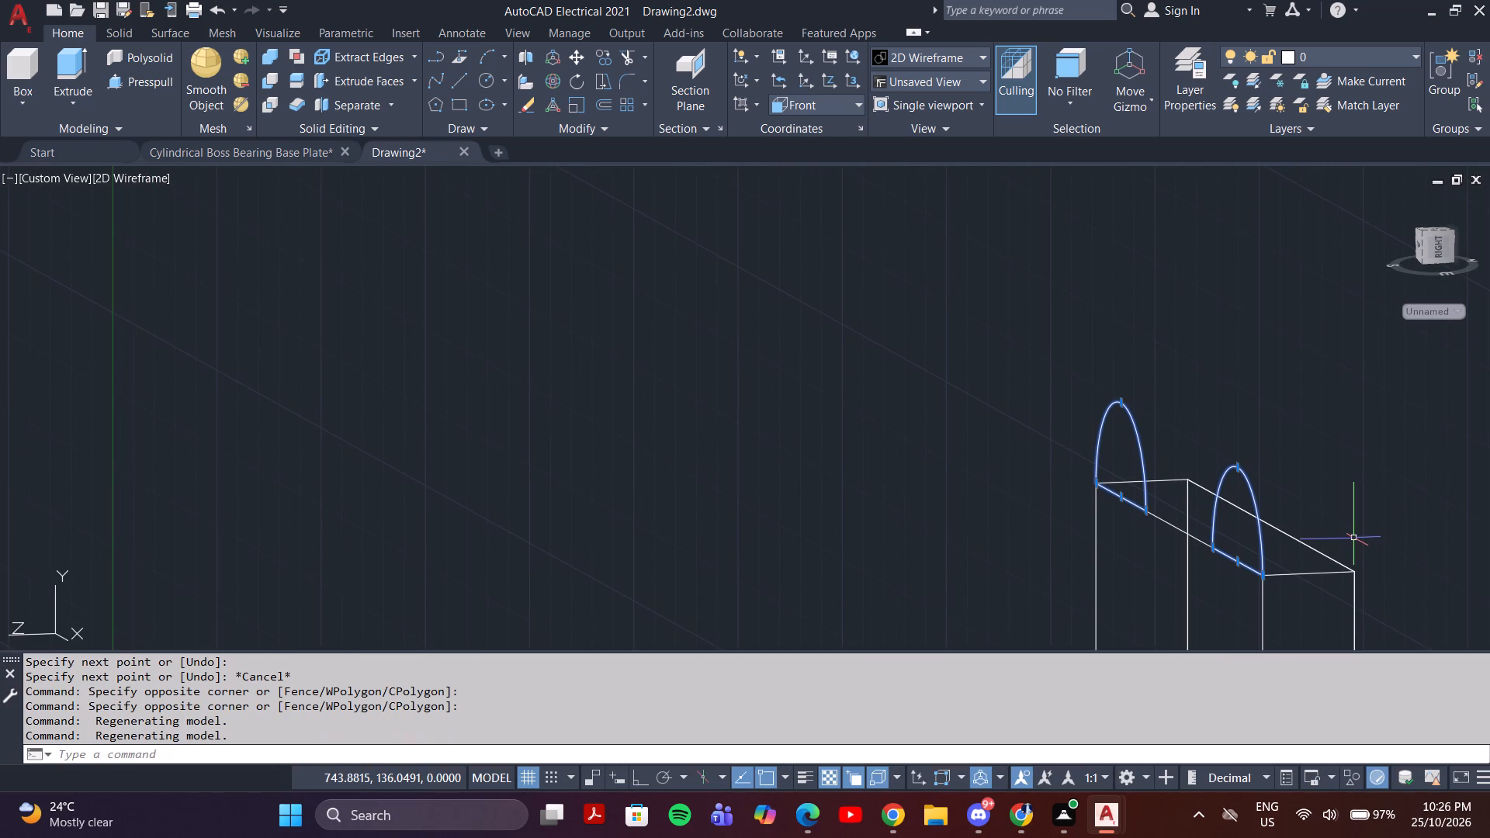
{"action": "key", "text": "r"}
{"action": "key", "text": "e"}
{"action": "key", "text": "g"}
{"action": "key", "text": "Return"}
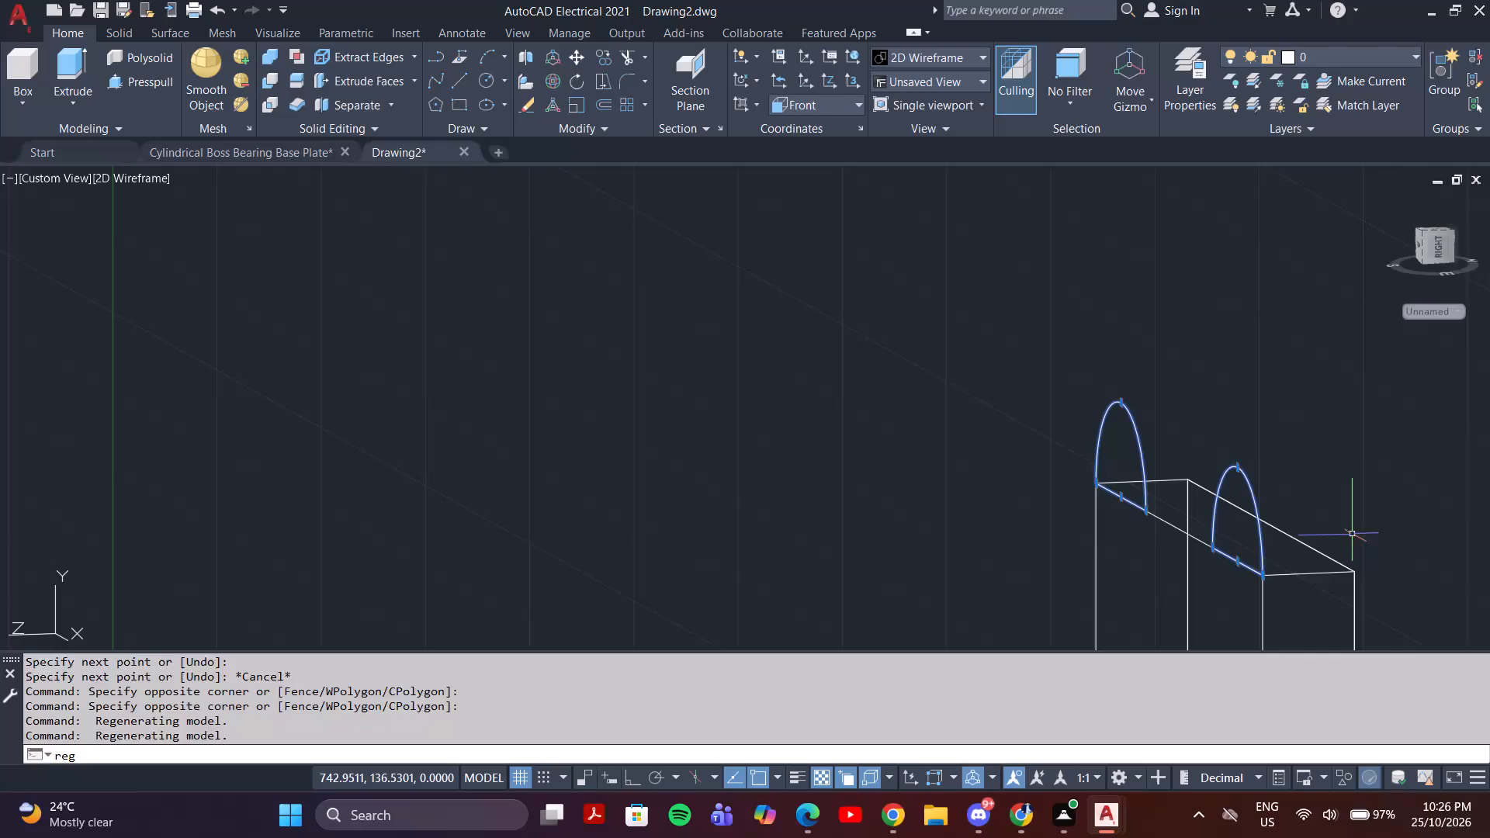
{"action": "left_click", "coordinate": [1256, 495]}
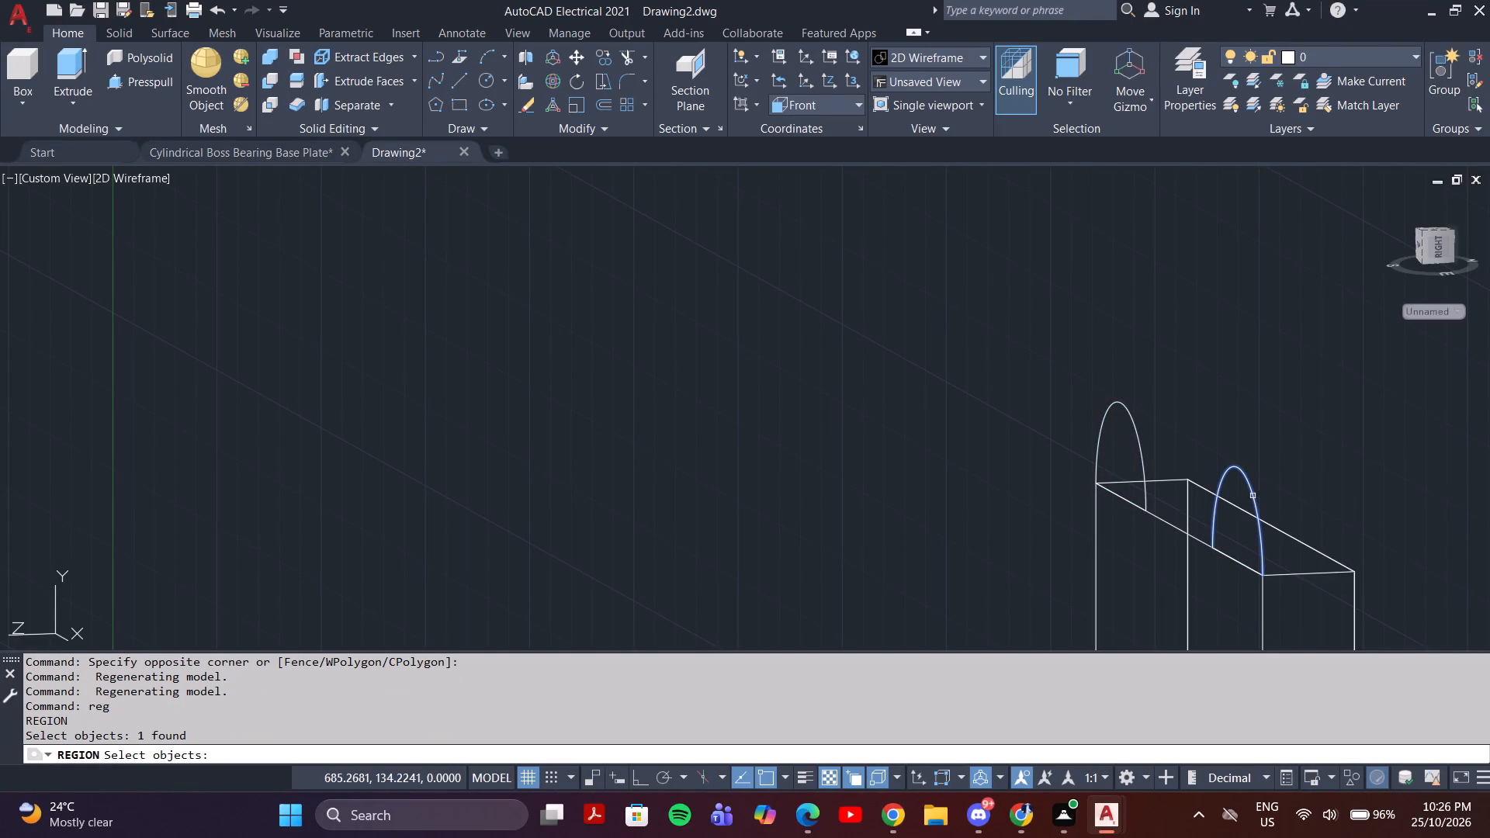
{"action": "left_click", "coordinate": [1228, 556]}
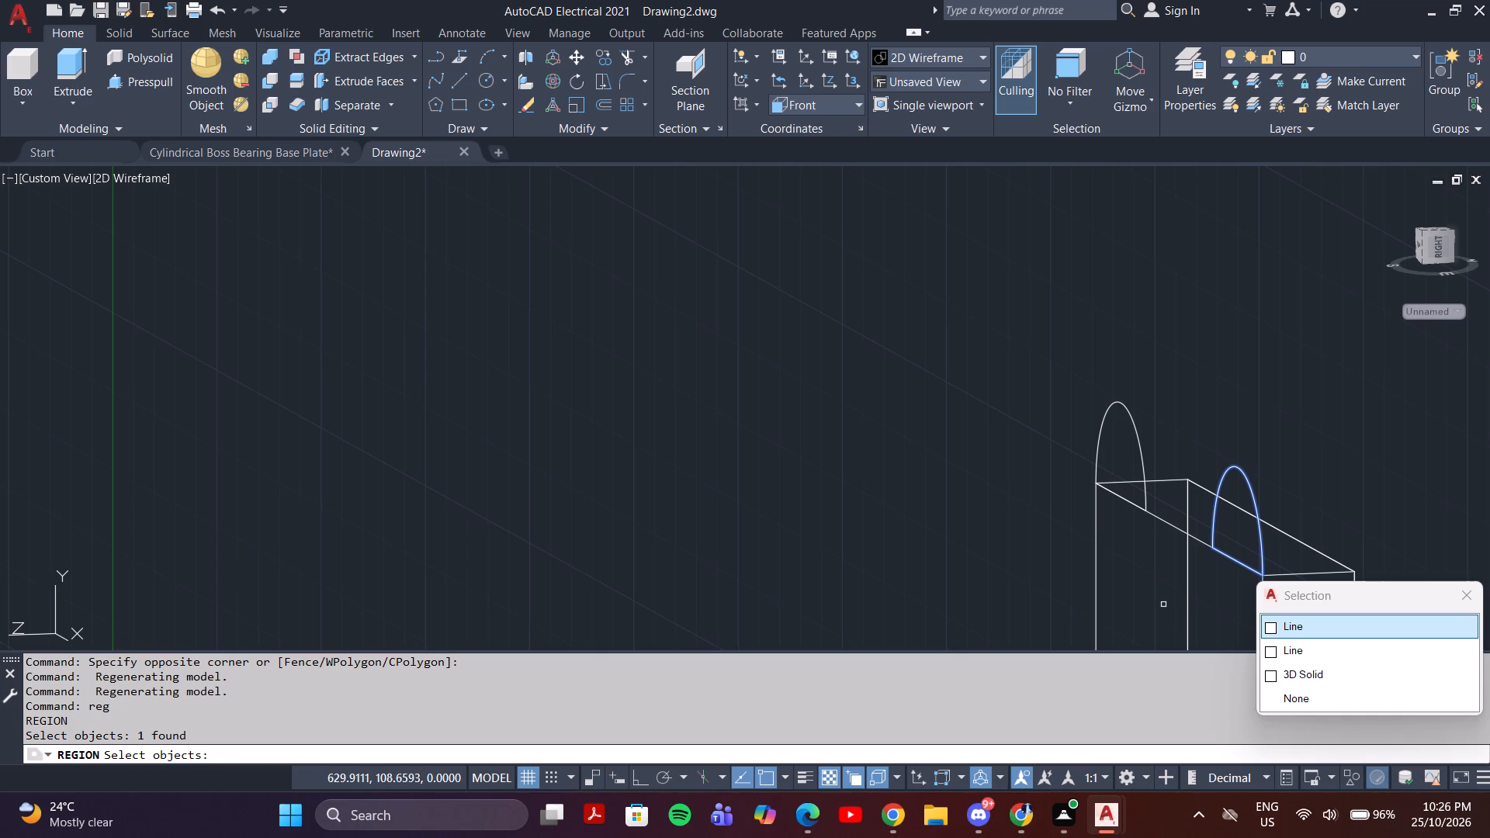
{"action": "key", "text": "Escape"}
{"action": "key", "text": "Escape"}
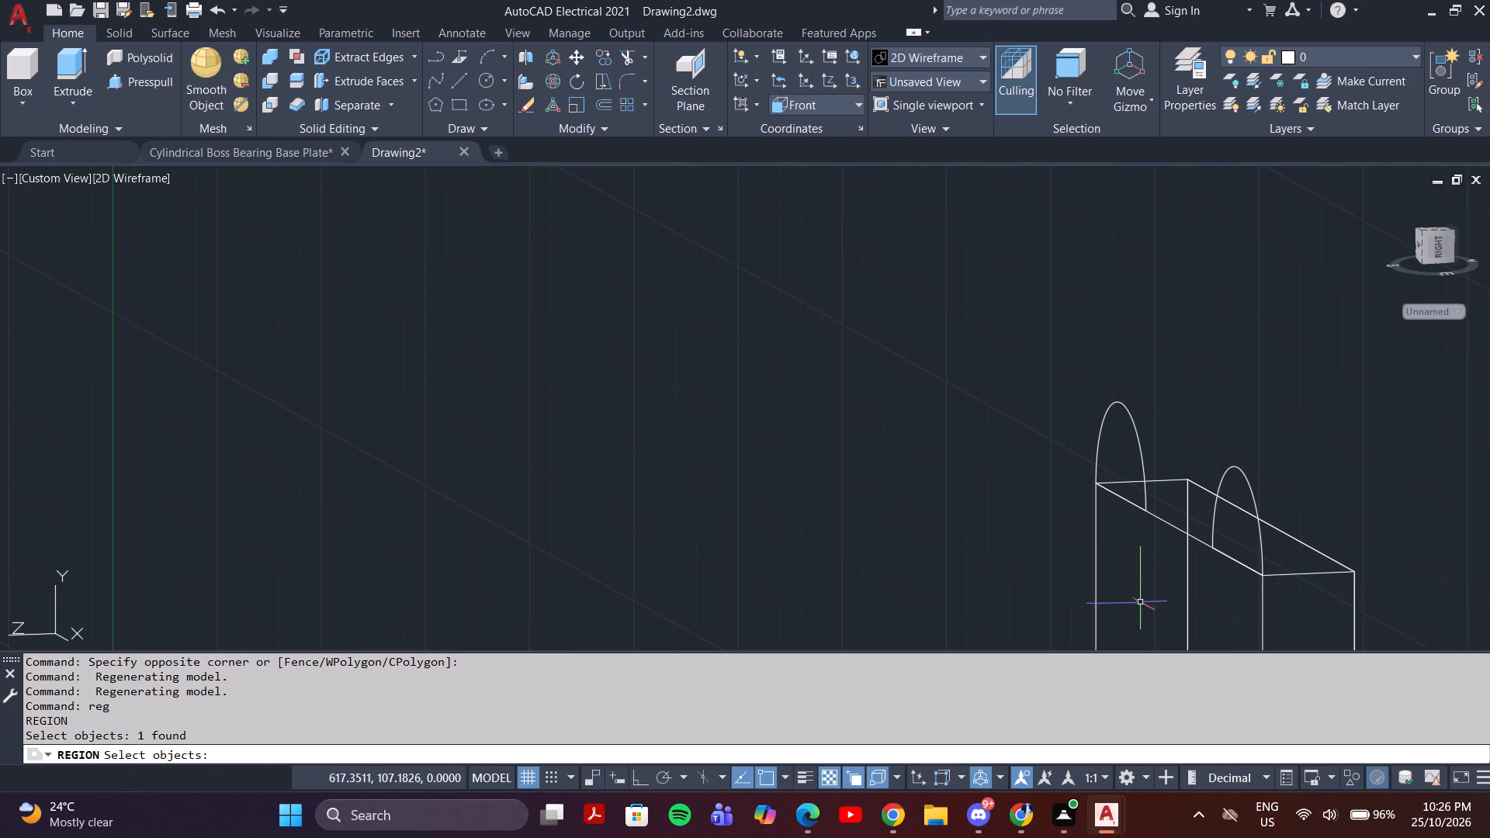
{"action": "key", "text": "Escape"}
Draw a straight line joining the top quadrants of the two arcs above the upright plate.
{"action": "middle_click_drag", "start_coordinate": [1346, 524], "coordinate": [1349, 528], "text": "shift"}
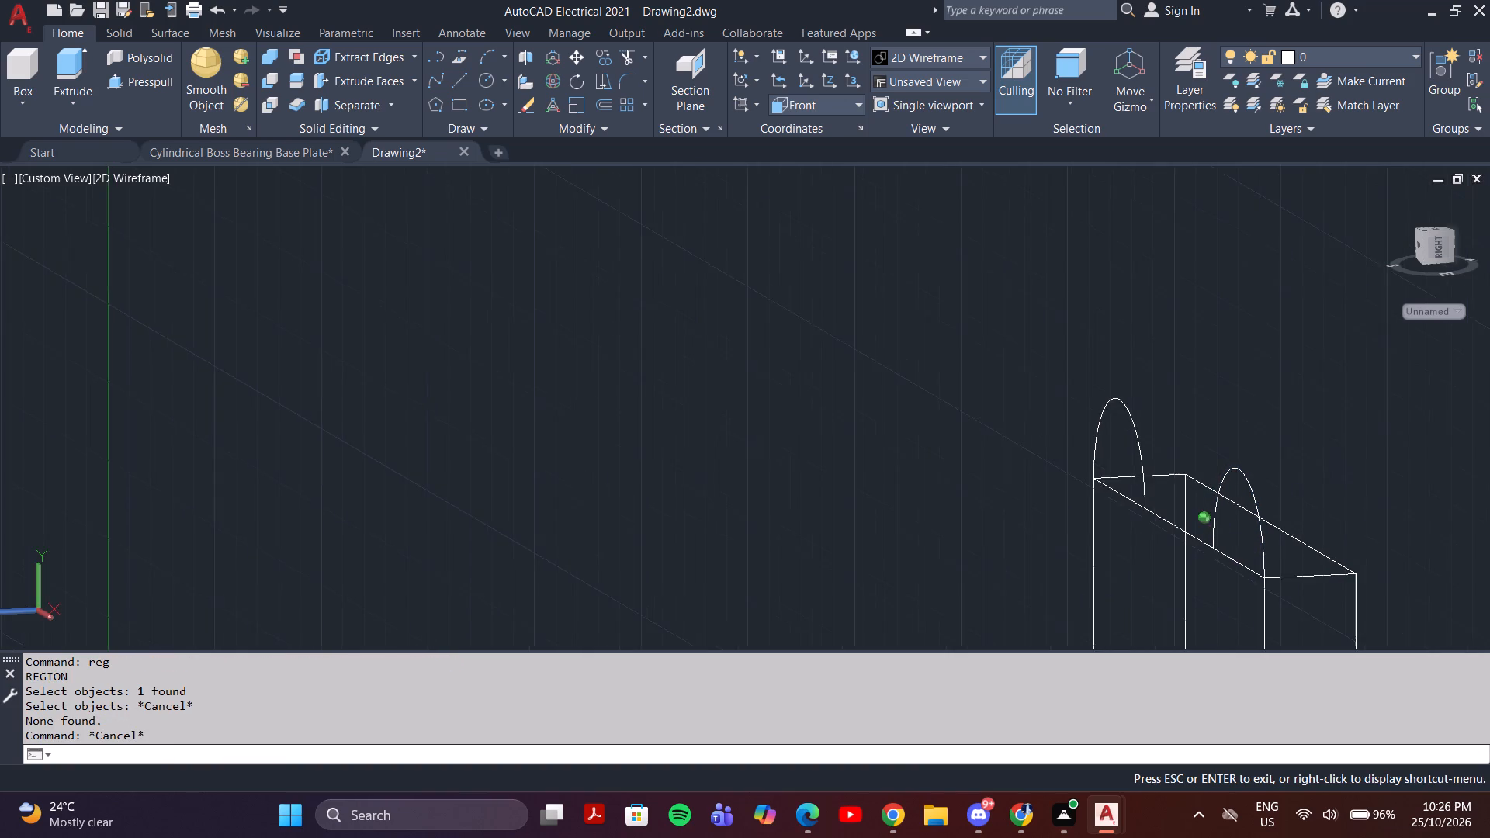
{"action": "middle_click_drag", "start_coordinate": [1349, 528], "coordinate": [1434, 534], "text": "shift"}
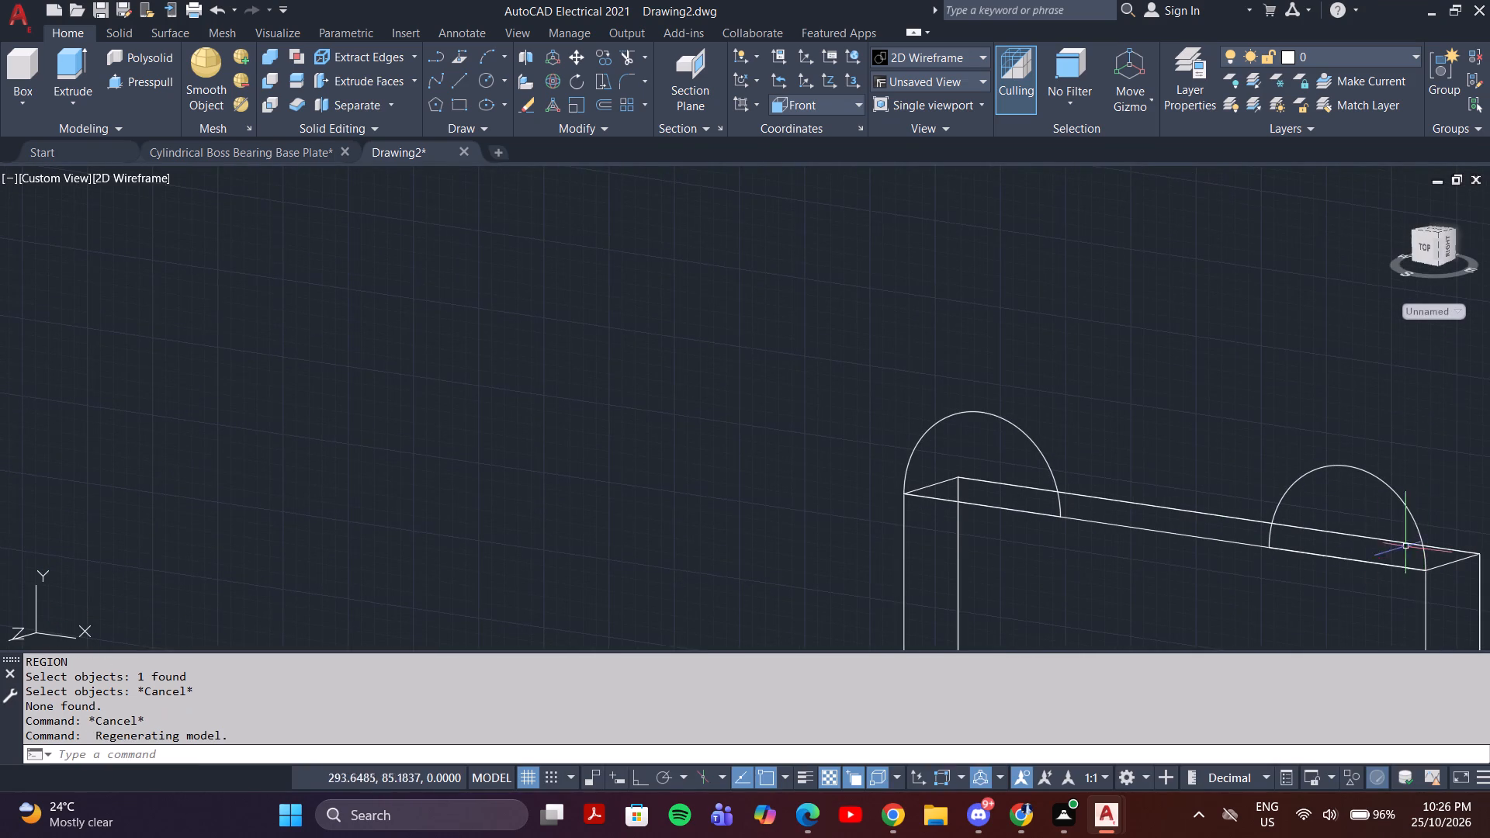
{"action": "key", "text": "l"}
{"action": "key", "text": "Return"}
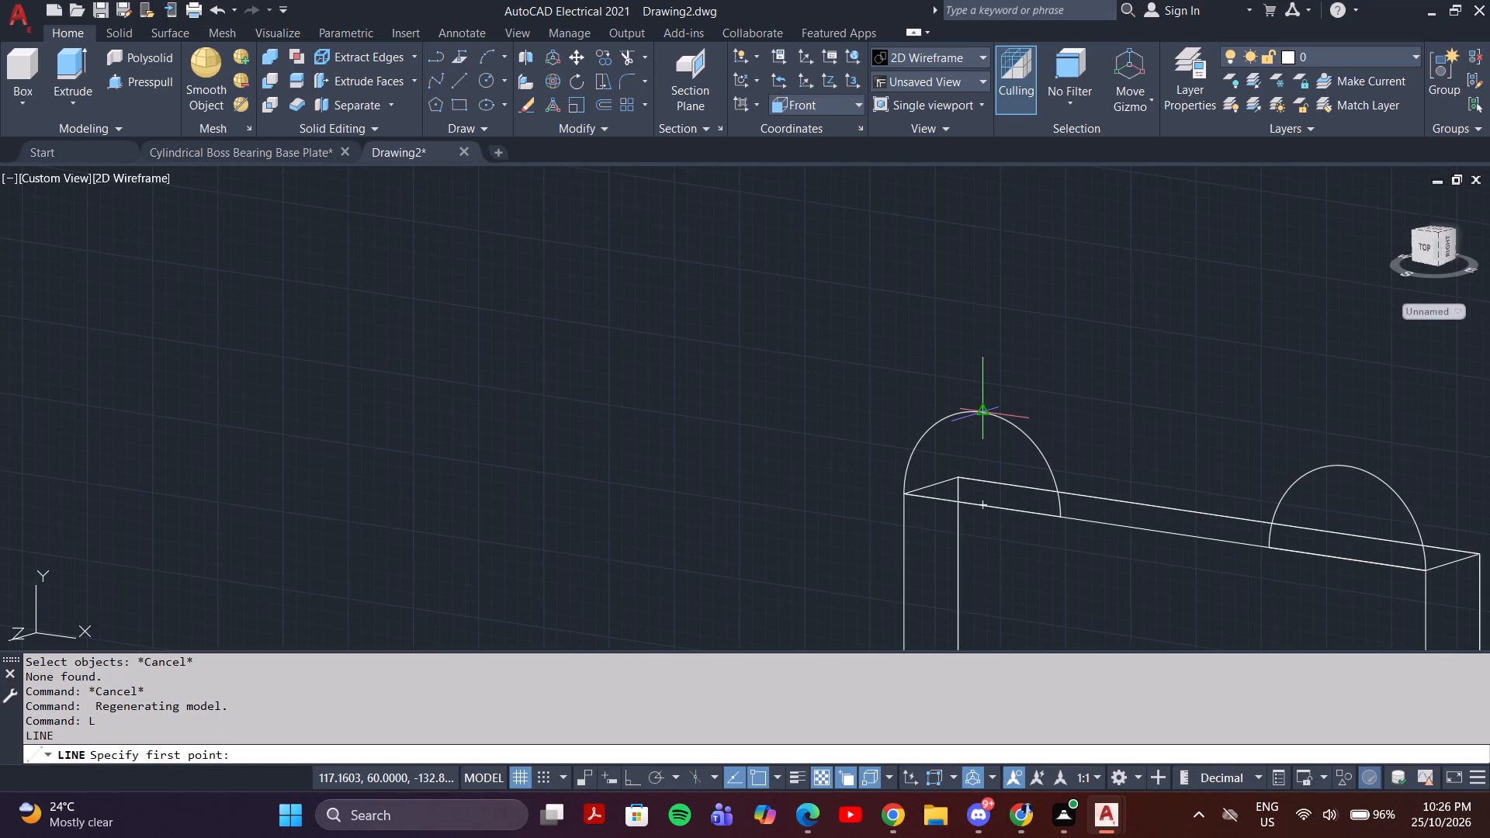
{"action": "left_click", "coordinate": [980, 411]}
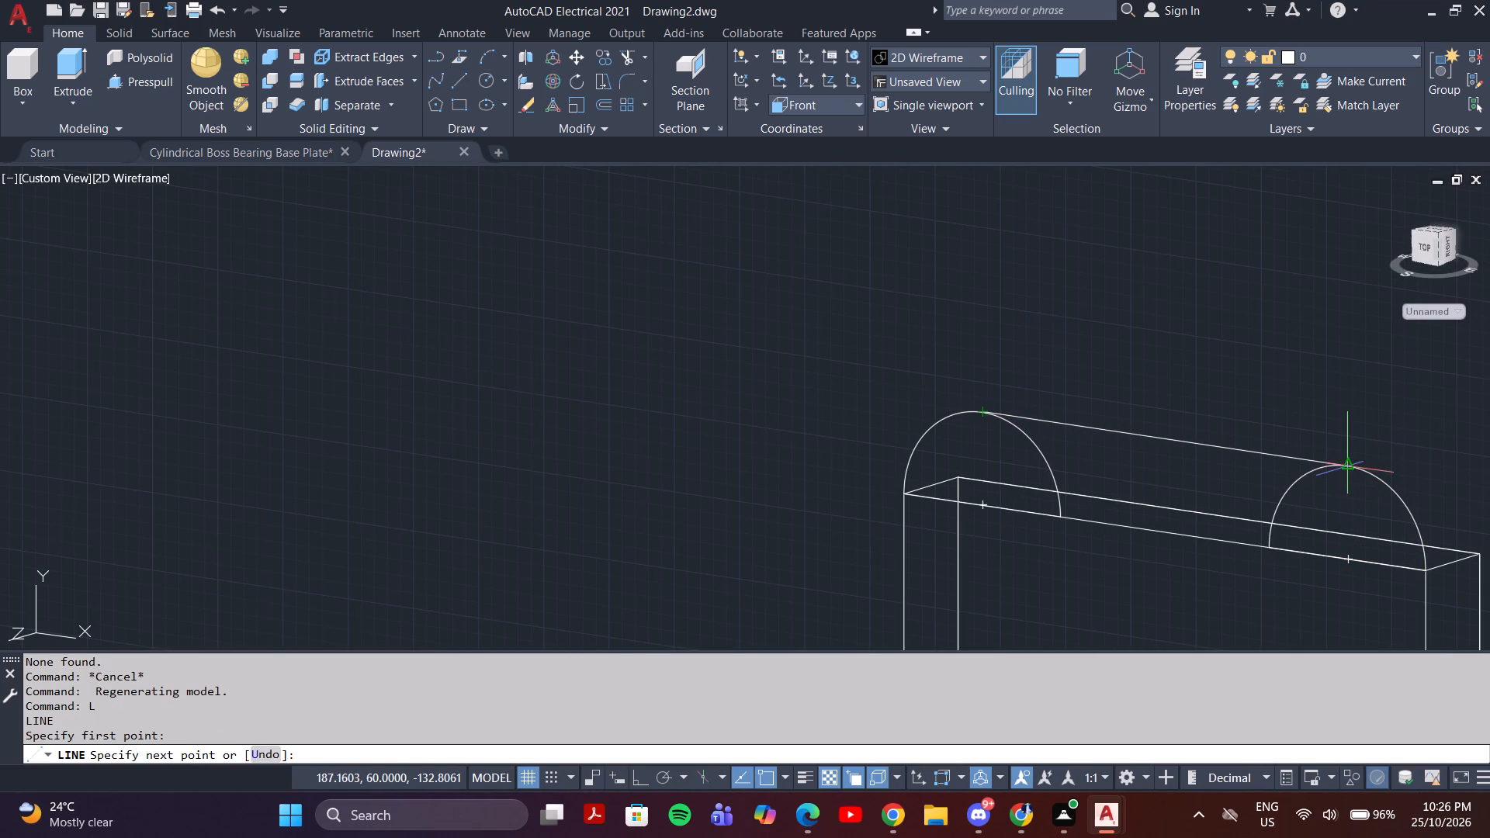
{"action": "left_click", "coordinate": [1350, 464]}
{"action": "key", "text": "Escape"}
Trim away the inner halves of both arcs beneath the new top line, leaving only the outer rounded corners.
{"action": "type", "text": "tr"}
{"action": "key", "text": "Return"}
{"action": "left_click", "coordinate": [1050, 465]}
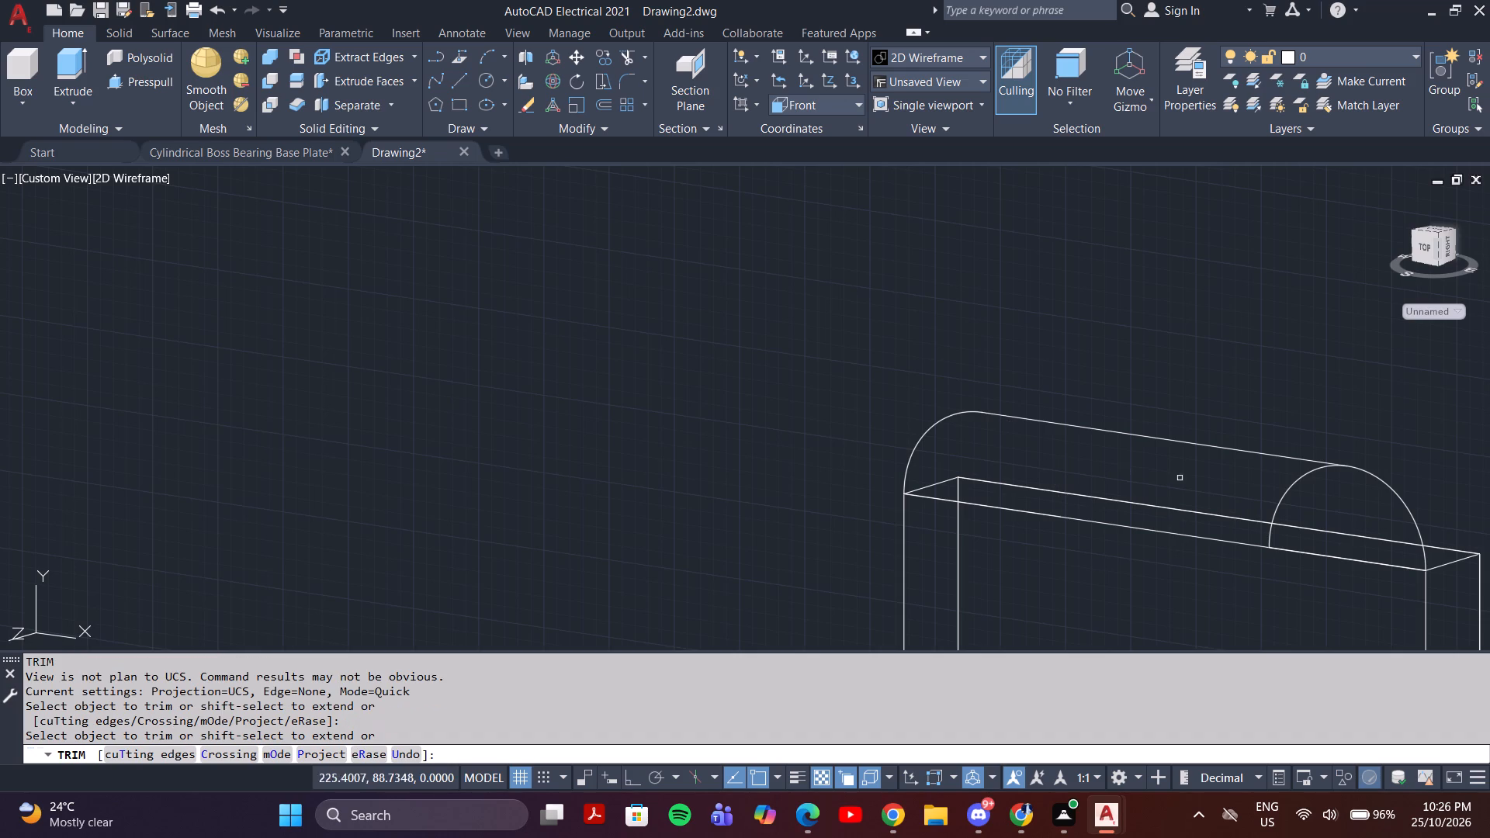
{"action": "left_click", "coordinate": [1294, 483]}
{"action": "middle_click_drag", "start_coordinate": [1388, 490], "coordinate": [1297, 497], "text": "shift"}
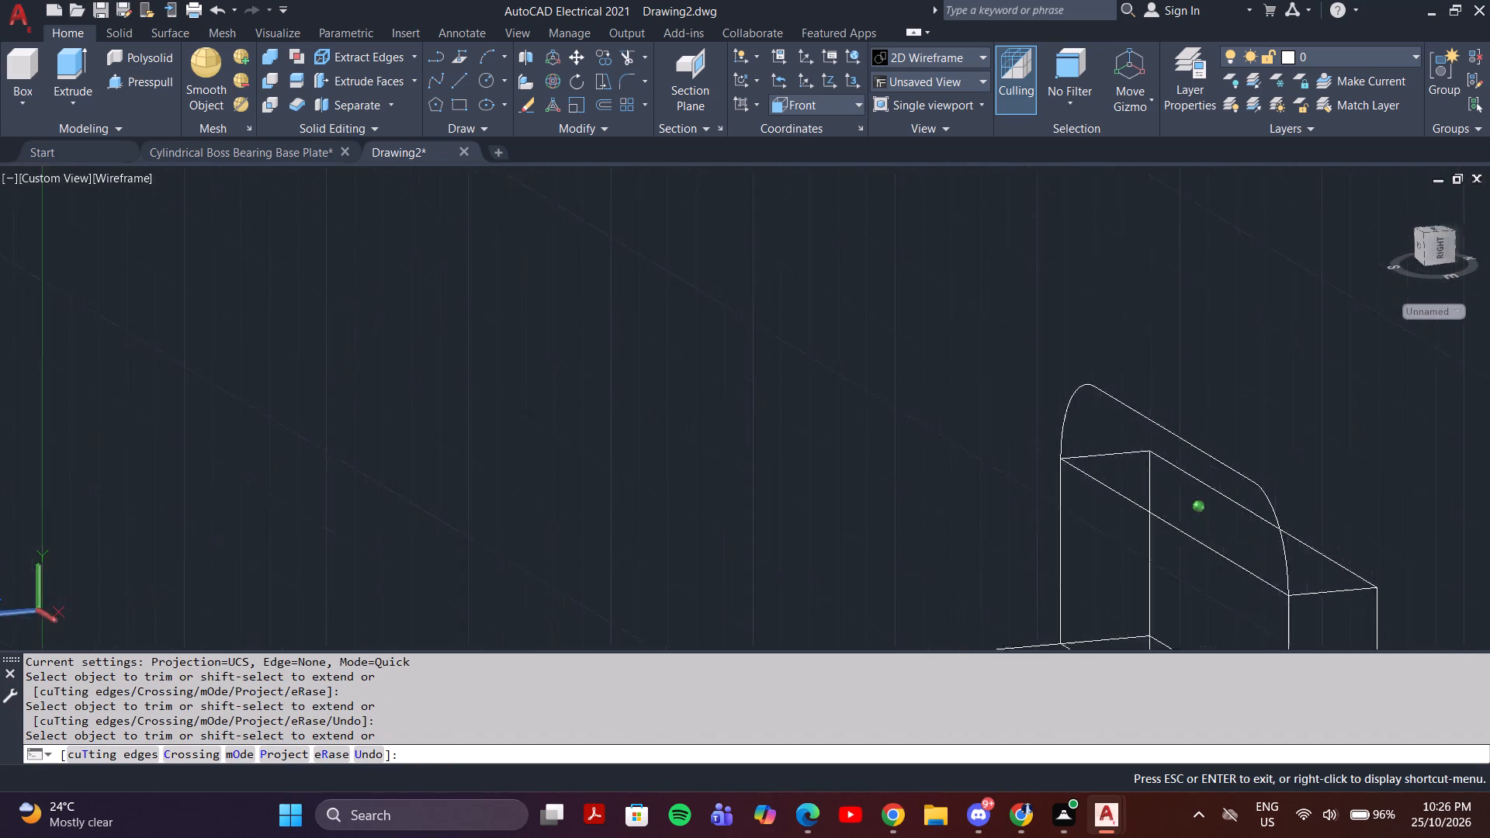
{"action": "middle_click_drag", "start_coordinate": [1297, 497], "coordinate": [1273, 504], "text": "shift"}
{"action": "middle_click_drag", "start_coordinate": [1282, 451], "coordinate": [1333, 425], "text": "shift"}
{"action": "left_click", "coordinate": [1352, 440]}
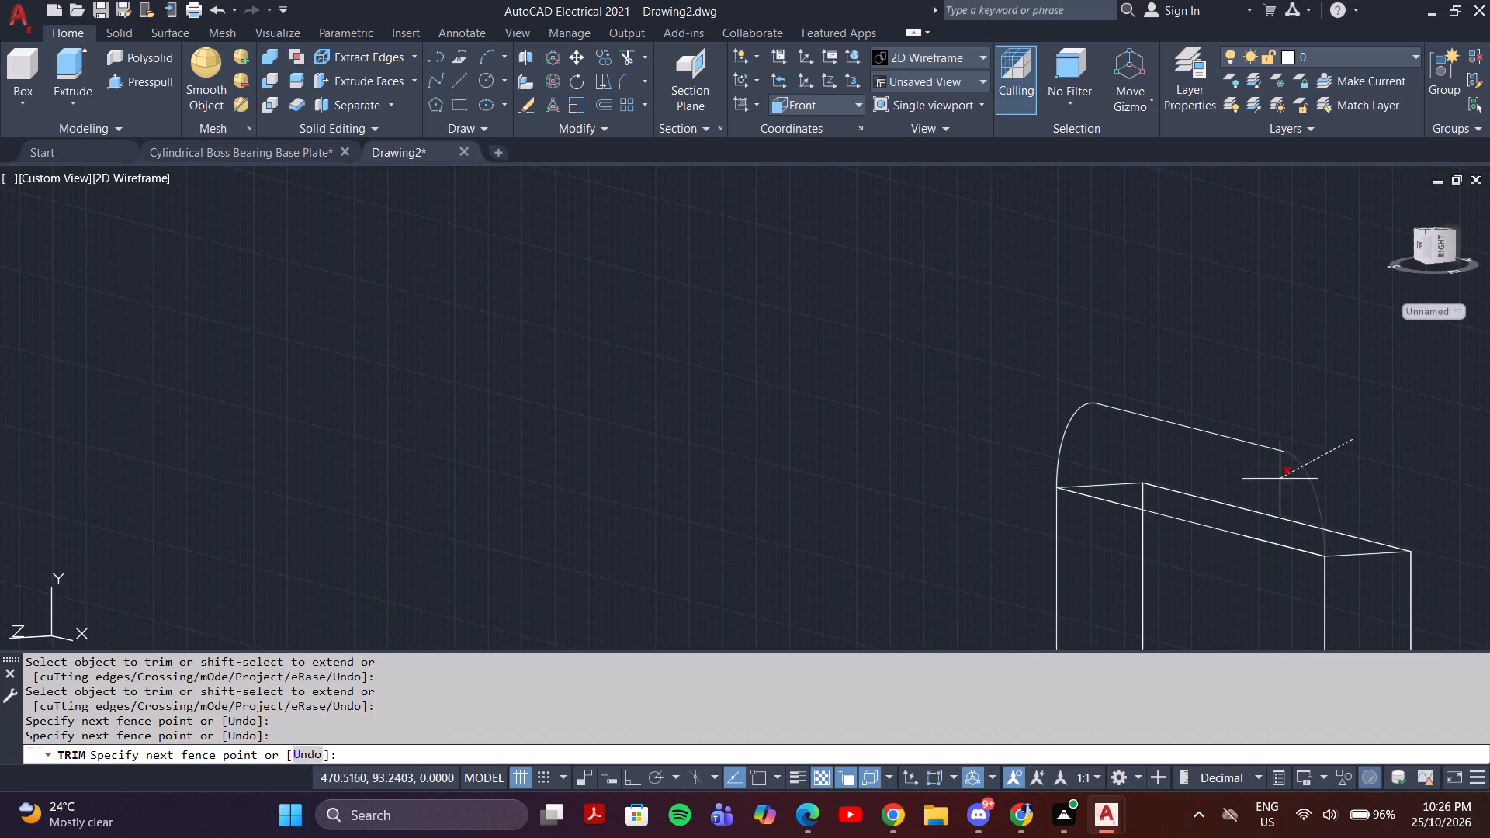
{"action": "key", "text": "Escape"}
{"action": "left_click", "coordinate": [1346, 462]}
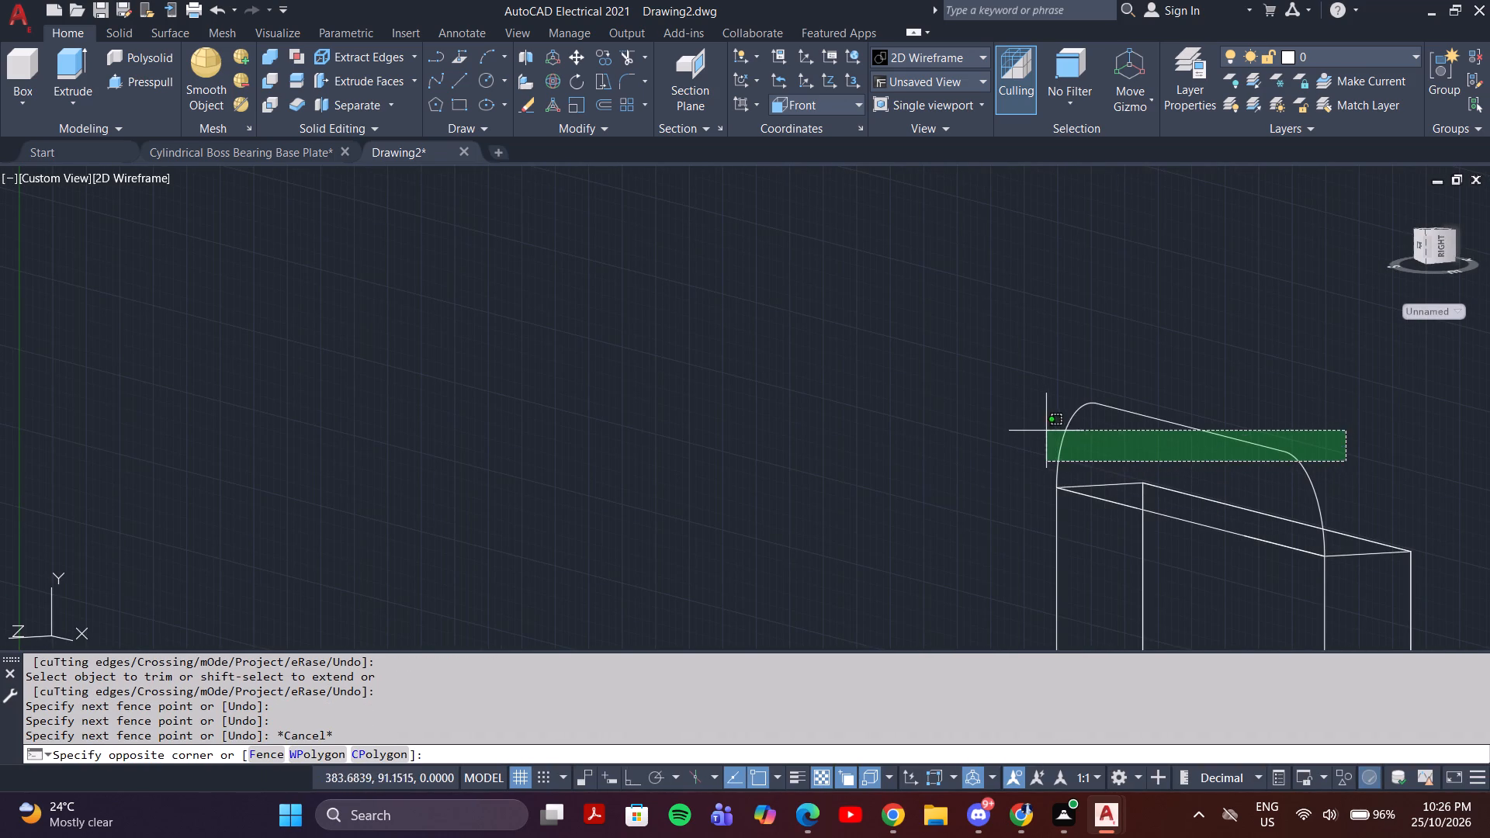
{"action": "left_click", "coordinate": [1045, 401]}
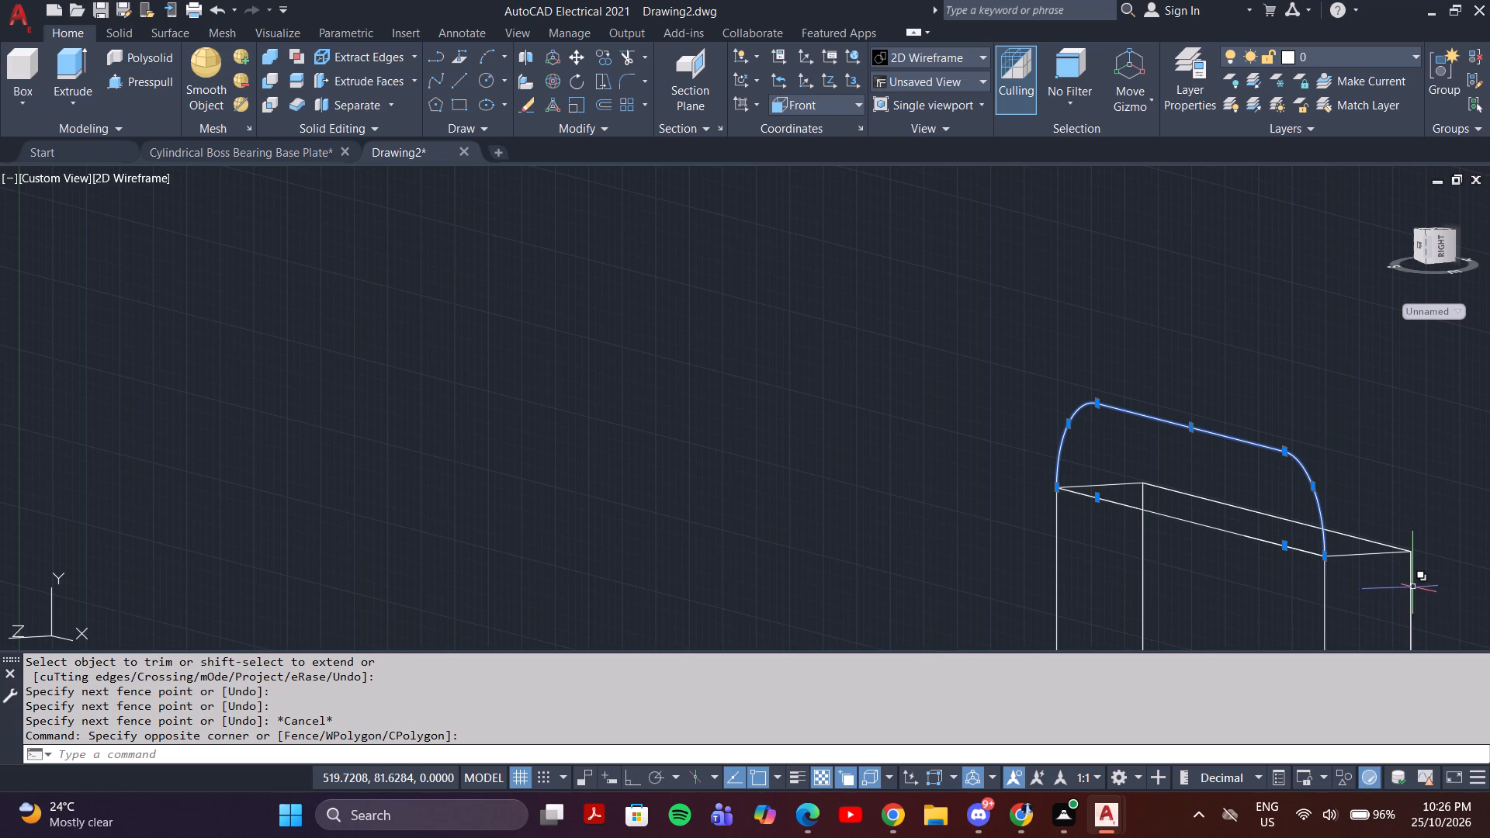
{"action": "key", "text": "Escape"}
Draw a closing line along the plate's front top edge, from the +X arc's lower end to the -X arc's lower end.
{"action": "key", "text": "l"}
{"action": "key", "text": "Return"}
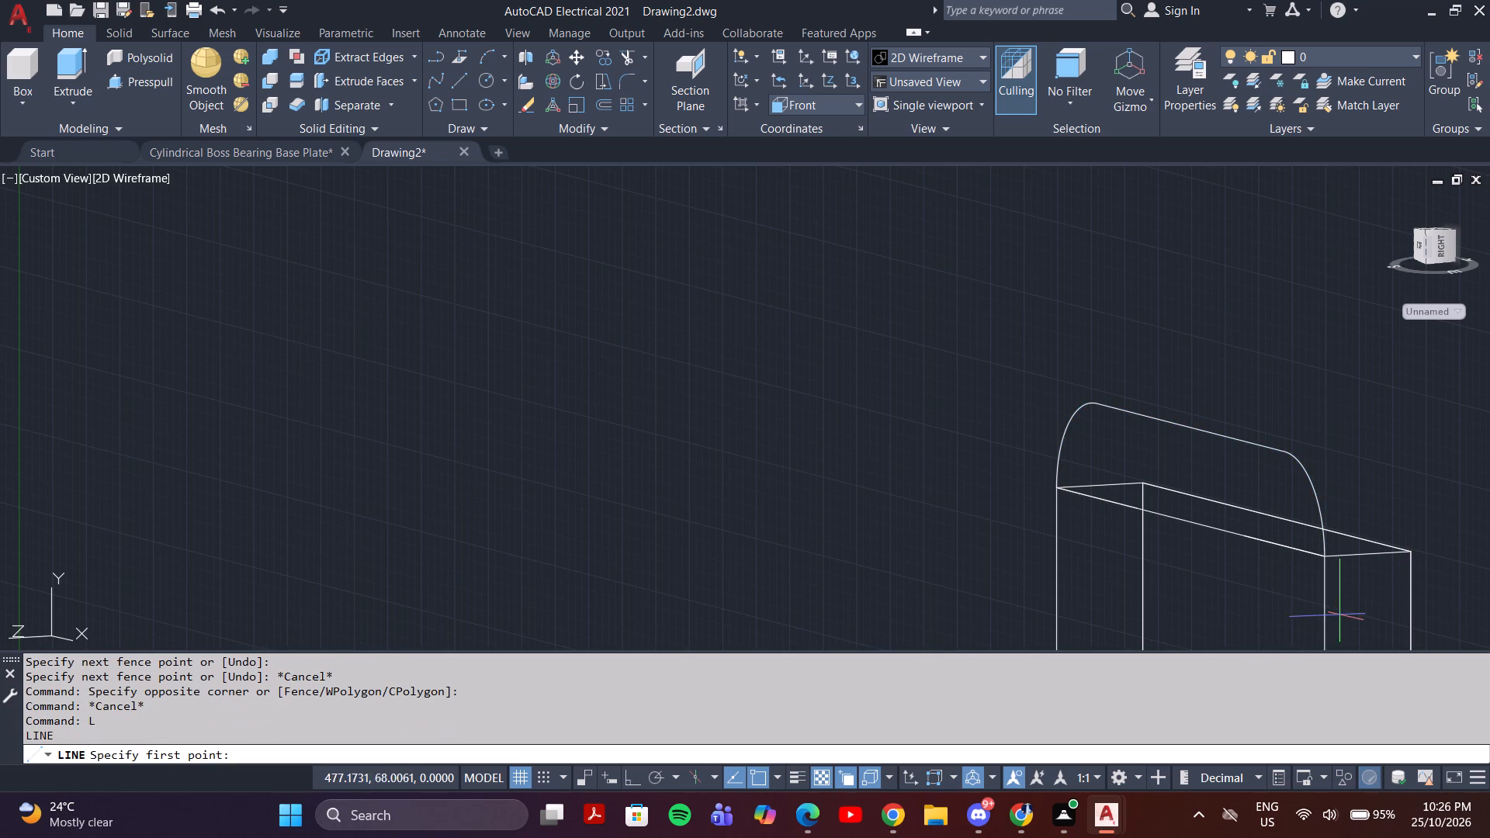
{"action": "left_click", "coordinate": [1329, 558]}
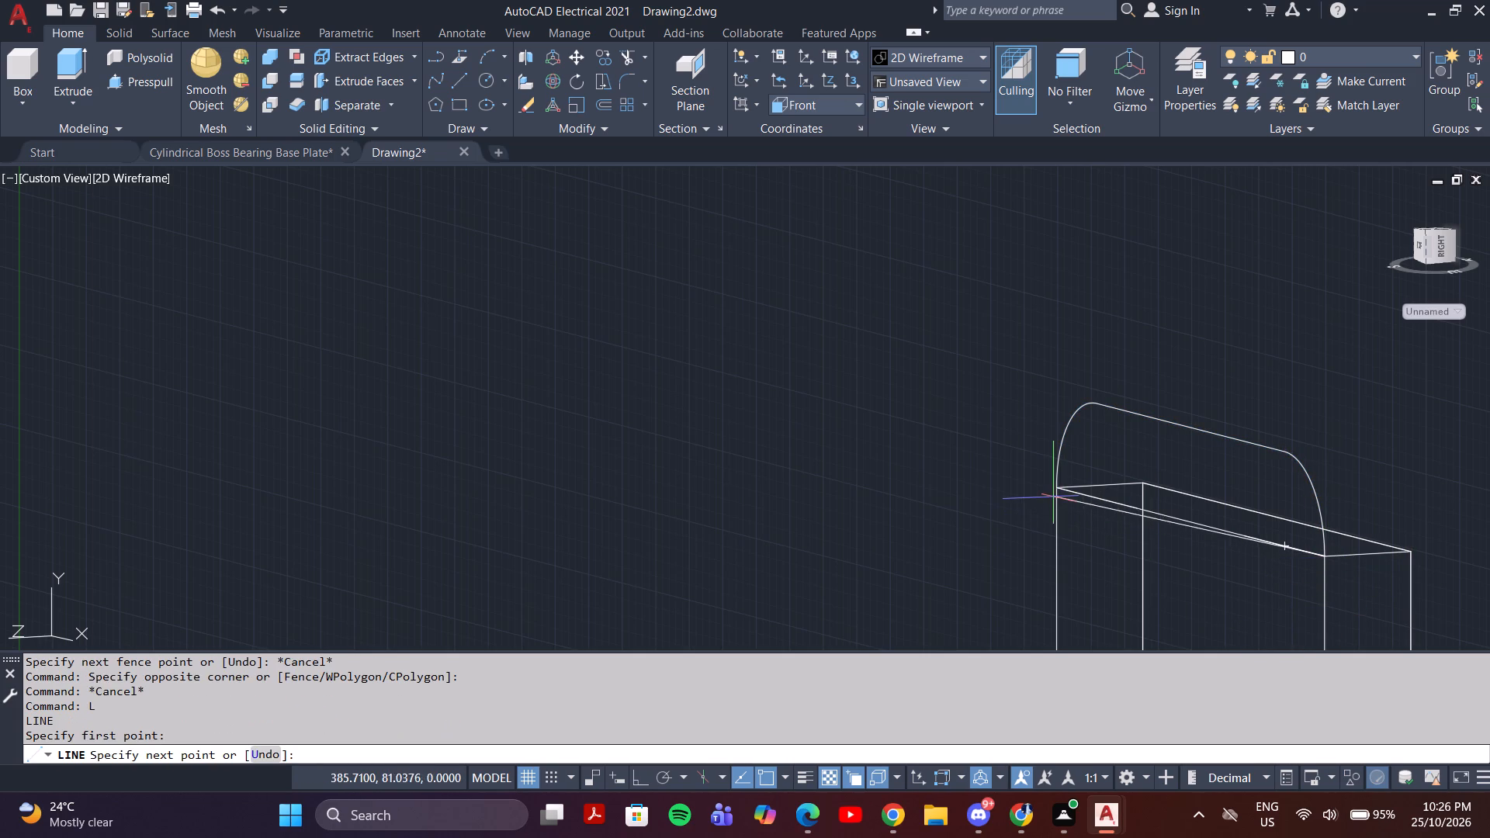
{"action": "left_click", "coordinate": [1055, 484]}
{"action": "key", "text": "Escape"}
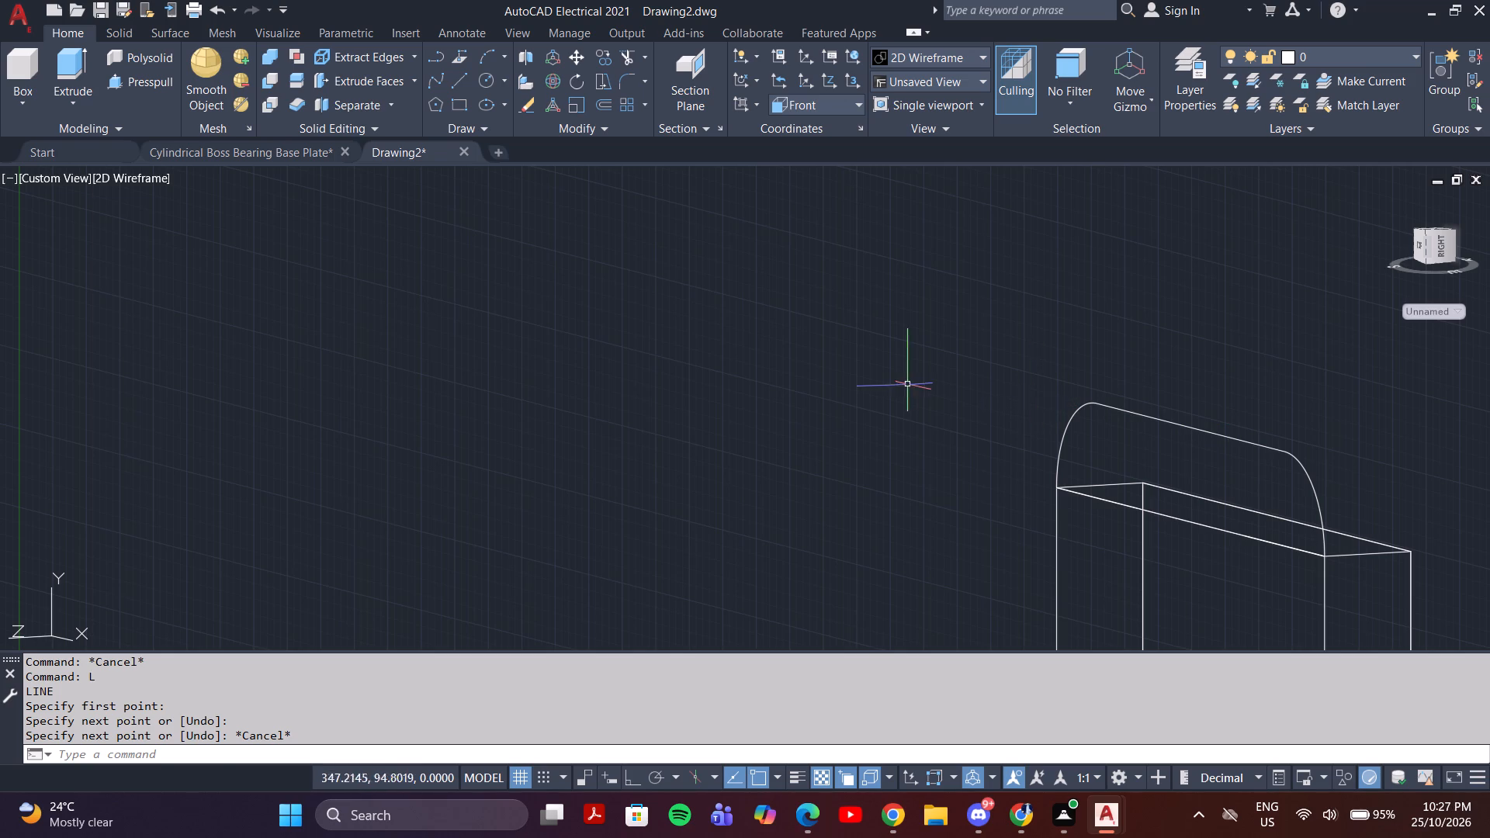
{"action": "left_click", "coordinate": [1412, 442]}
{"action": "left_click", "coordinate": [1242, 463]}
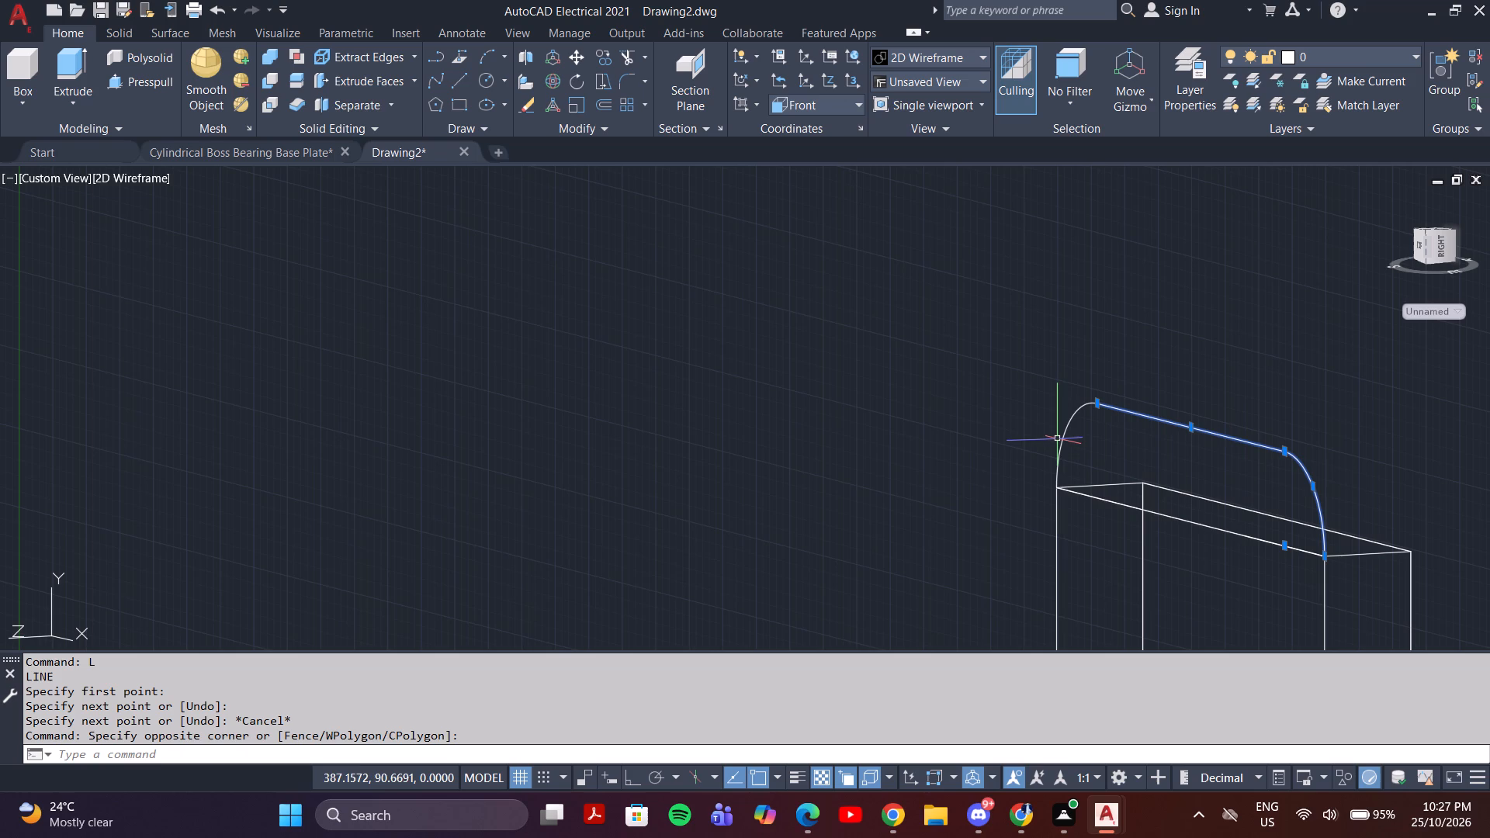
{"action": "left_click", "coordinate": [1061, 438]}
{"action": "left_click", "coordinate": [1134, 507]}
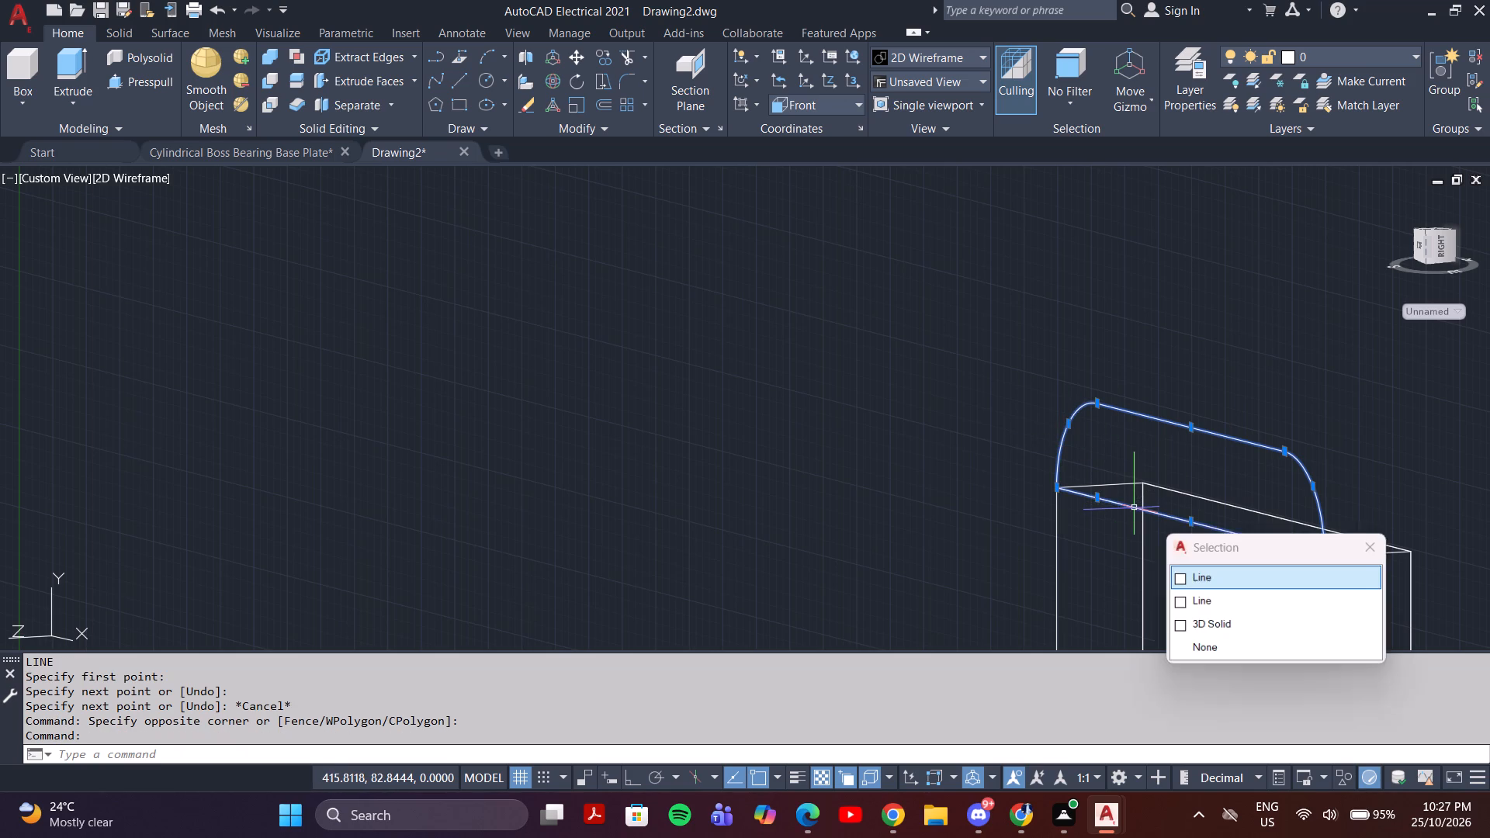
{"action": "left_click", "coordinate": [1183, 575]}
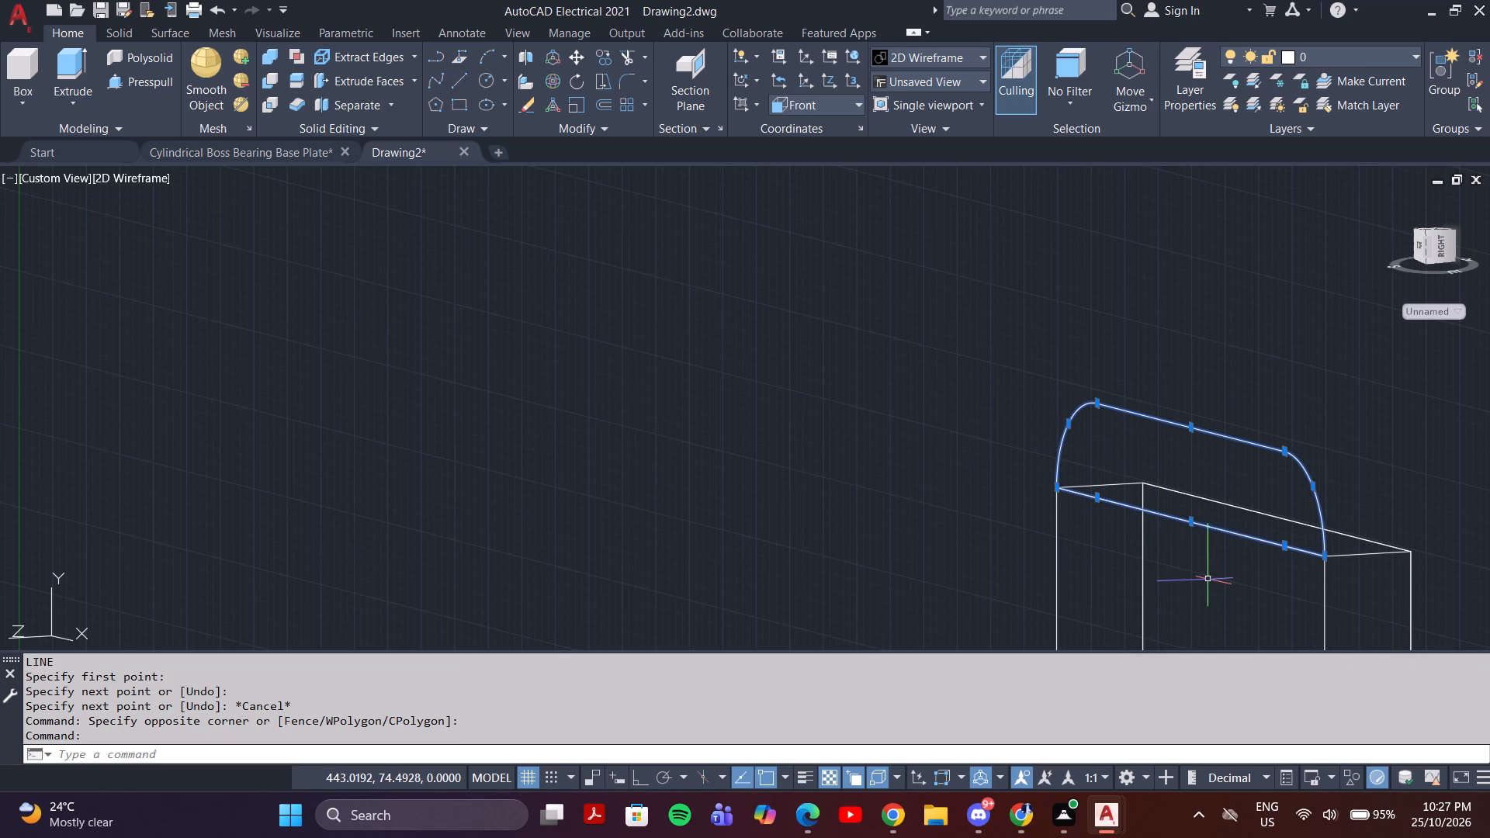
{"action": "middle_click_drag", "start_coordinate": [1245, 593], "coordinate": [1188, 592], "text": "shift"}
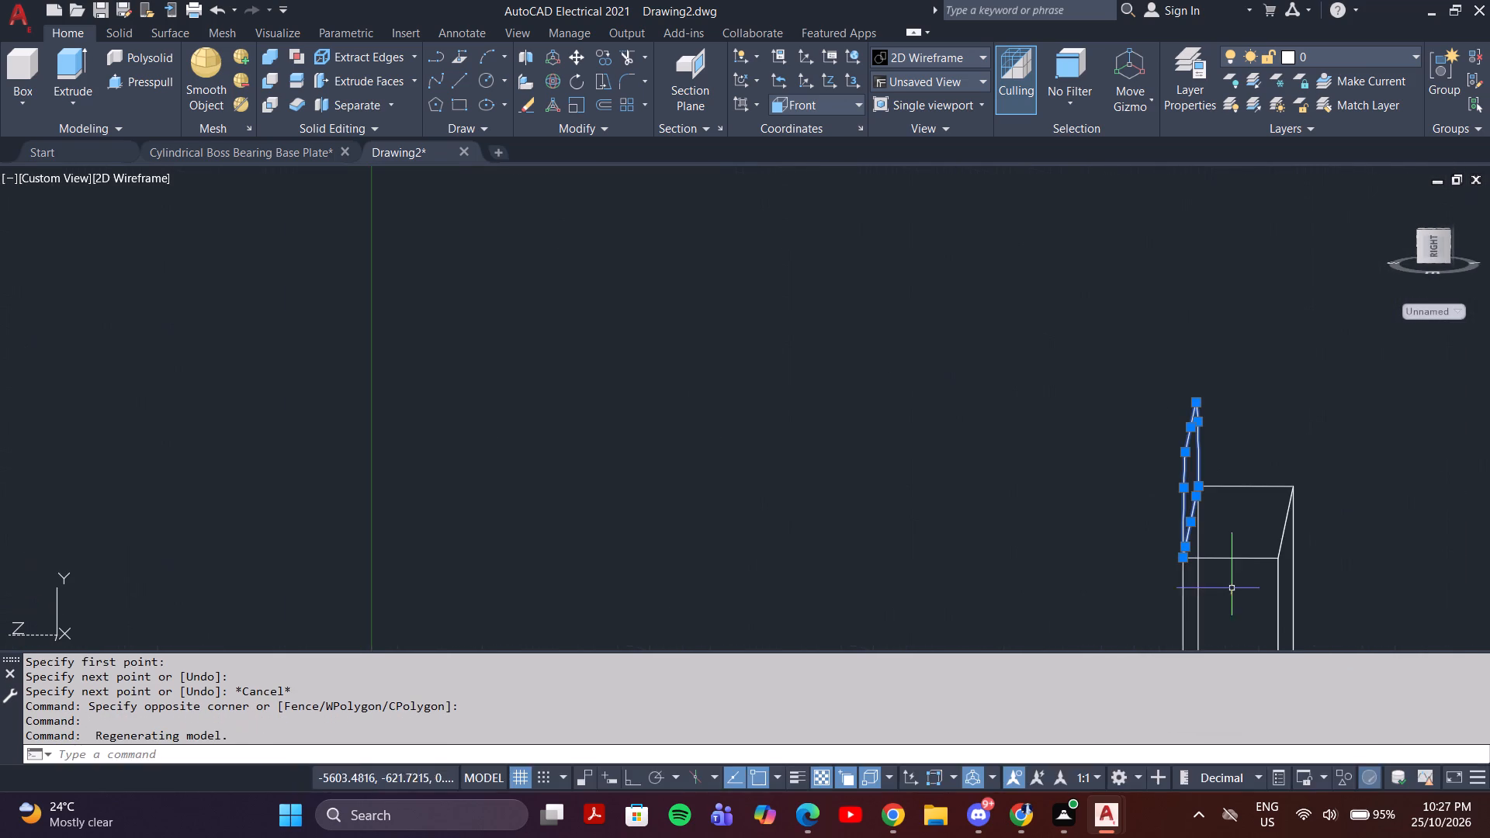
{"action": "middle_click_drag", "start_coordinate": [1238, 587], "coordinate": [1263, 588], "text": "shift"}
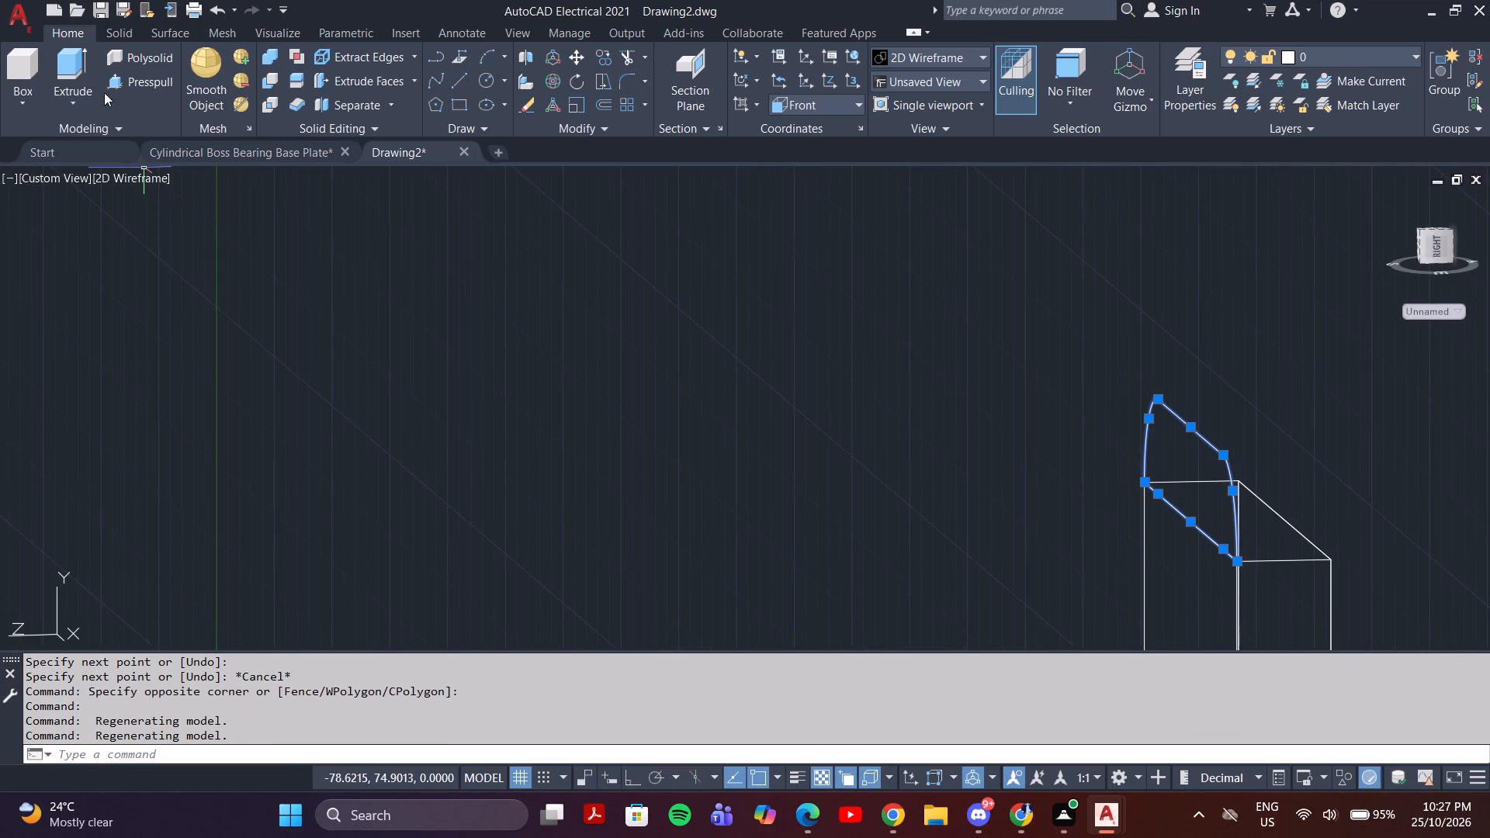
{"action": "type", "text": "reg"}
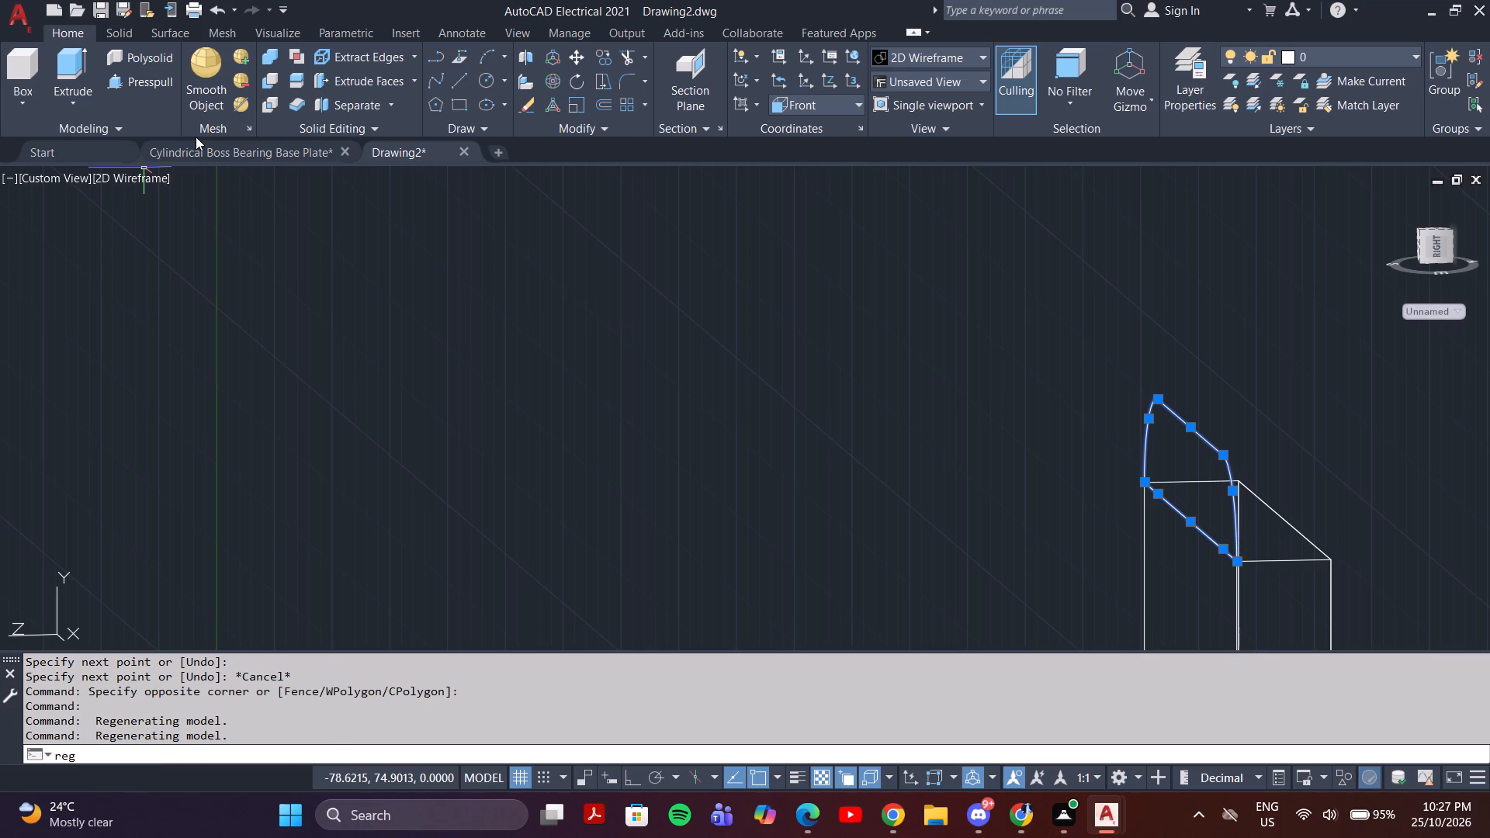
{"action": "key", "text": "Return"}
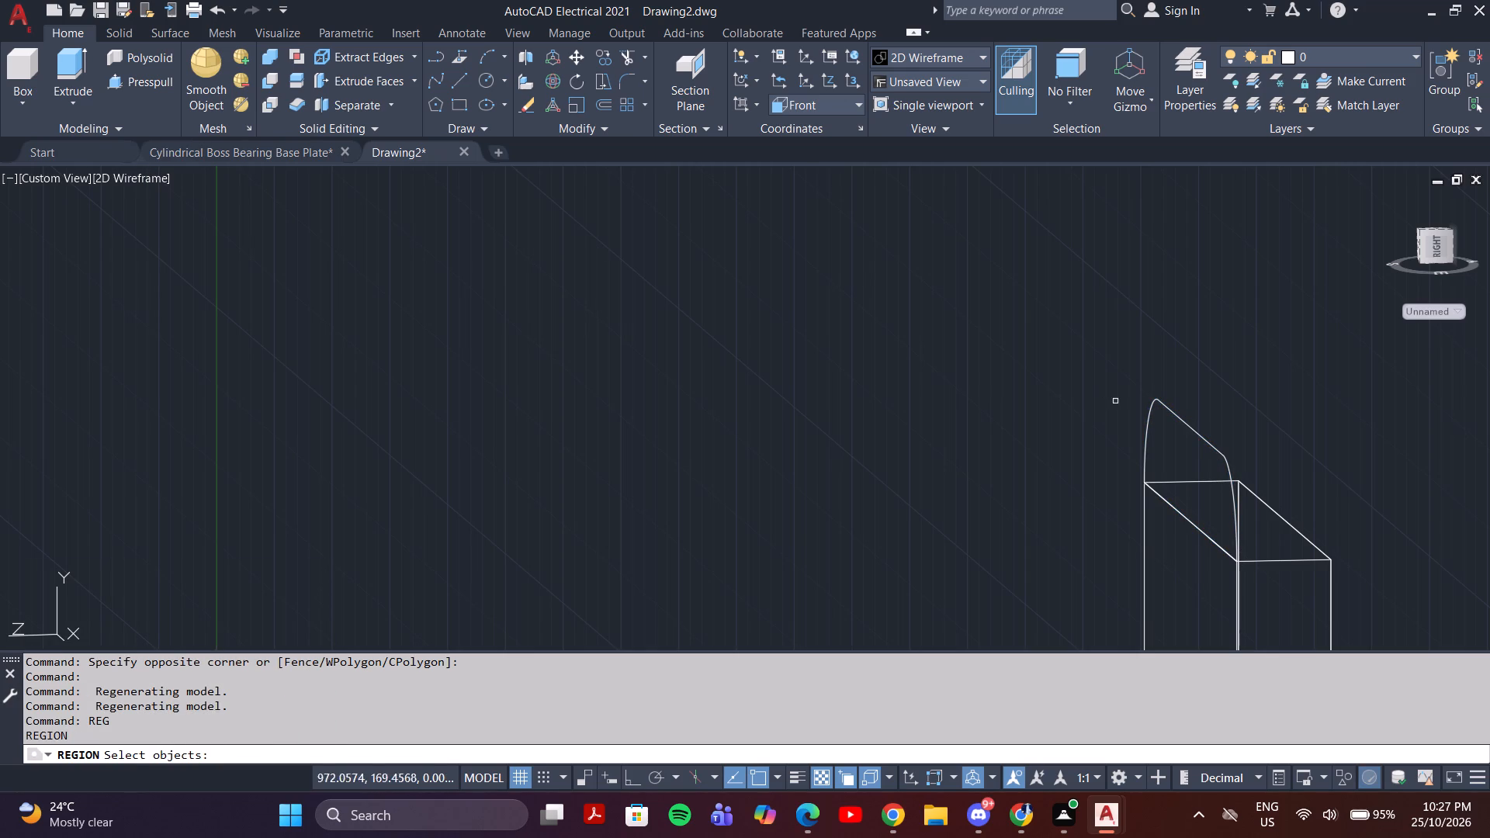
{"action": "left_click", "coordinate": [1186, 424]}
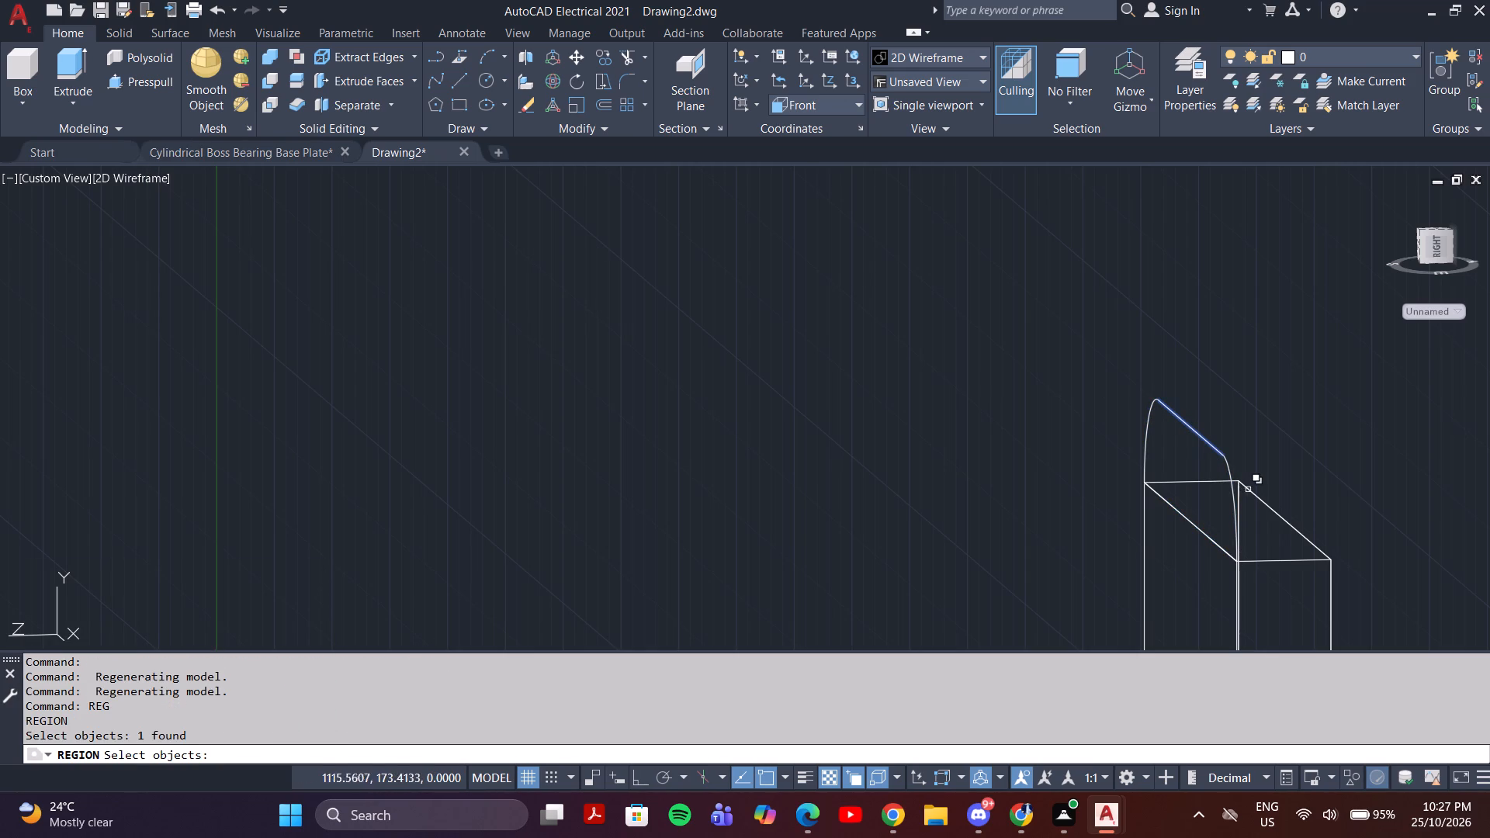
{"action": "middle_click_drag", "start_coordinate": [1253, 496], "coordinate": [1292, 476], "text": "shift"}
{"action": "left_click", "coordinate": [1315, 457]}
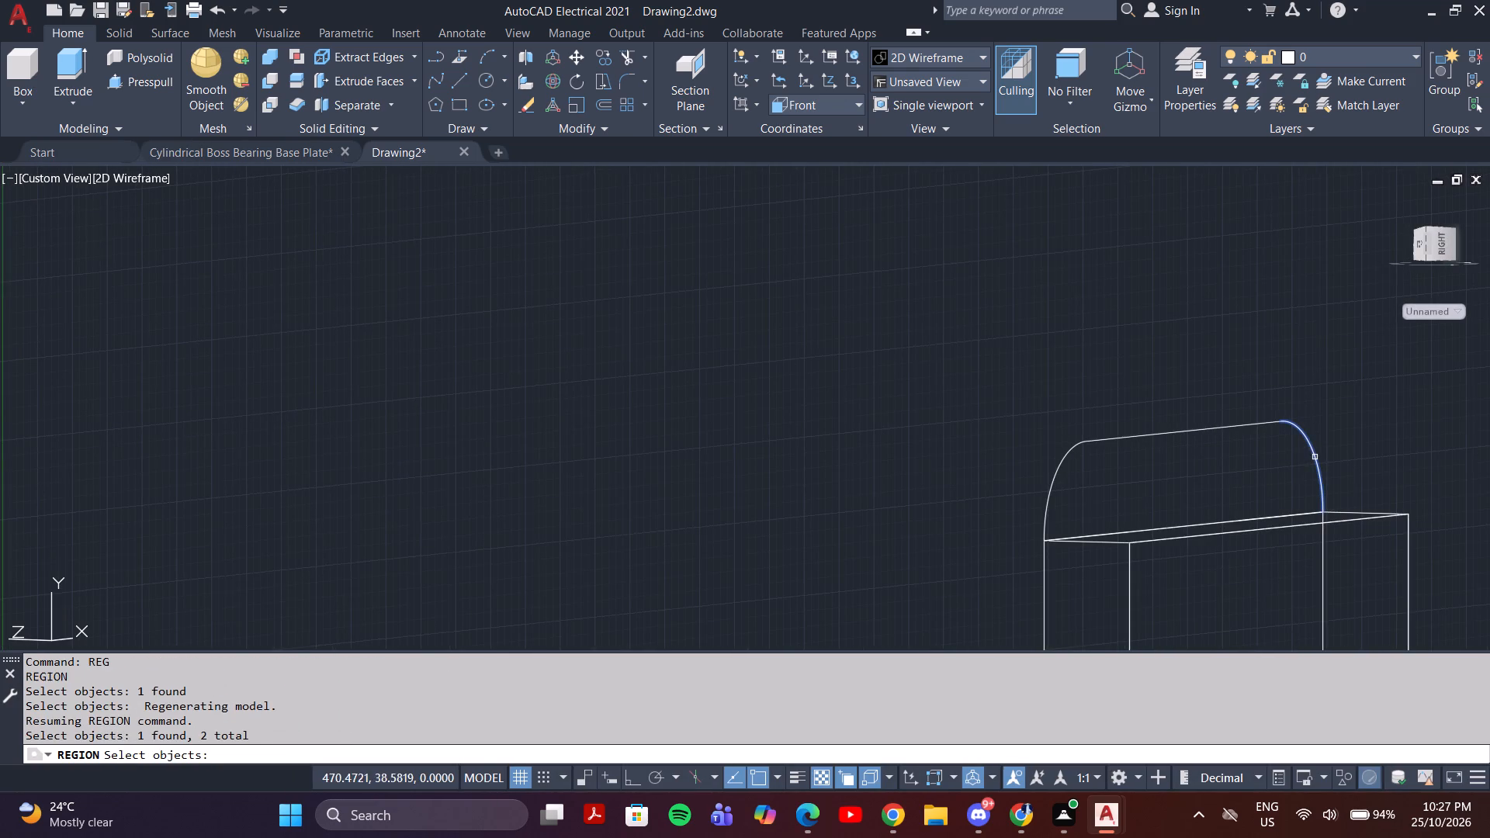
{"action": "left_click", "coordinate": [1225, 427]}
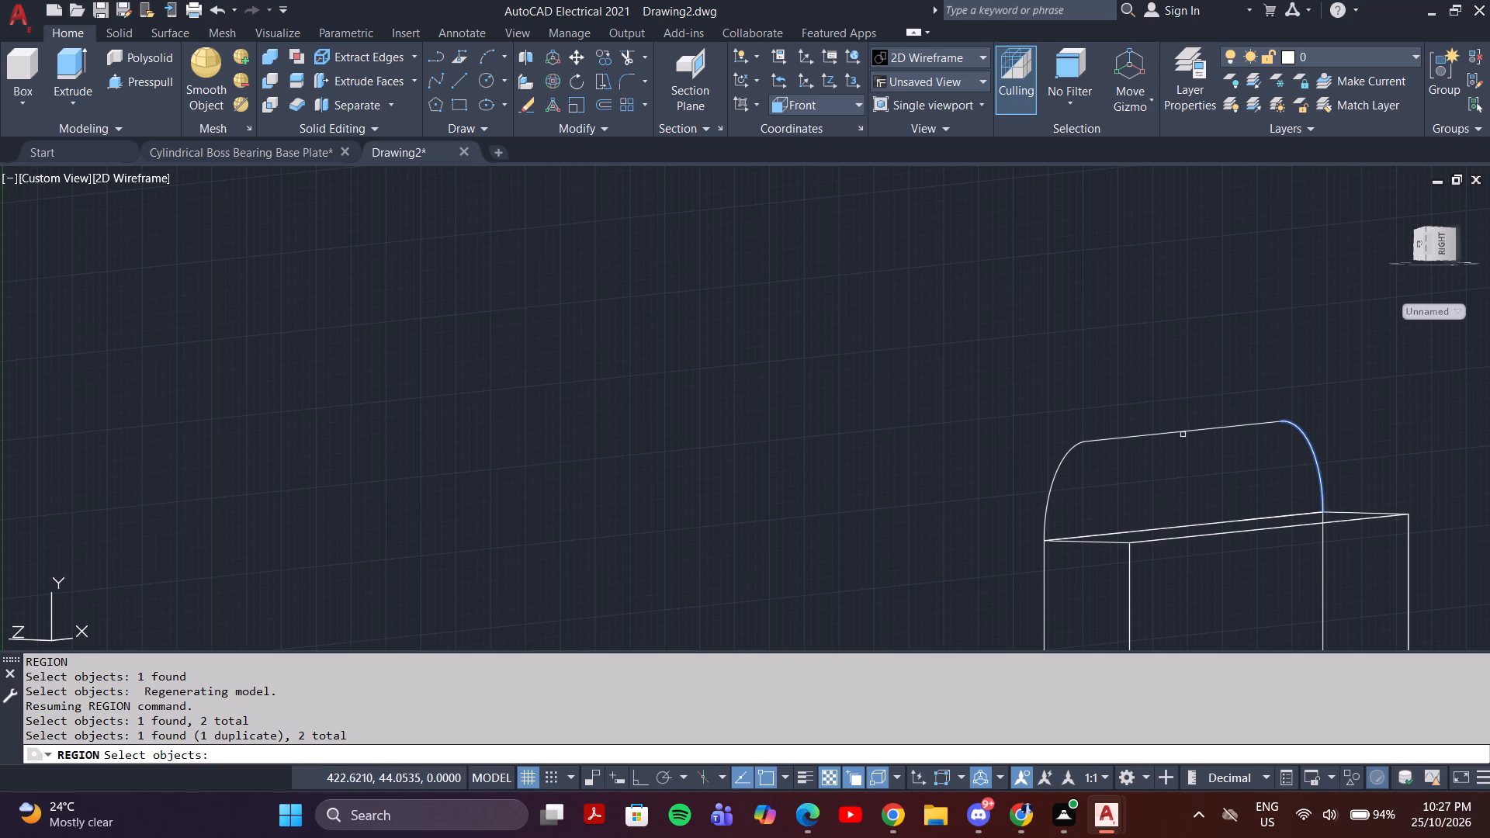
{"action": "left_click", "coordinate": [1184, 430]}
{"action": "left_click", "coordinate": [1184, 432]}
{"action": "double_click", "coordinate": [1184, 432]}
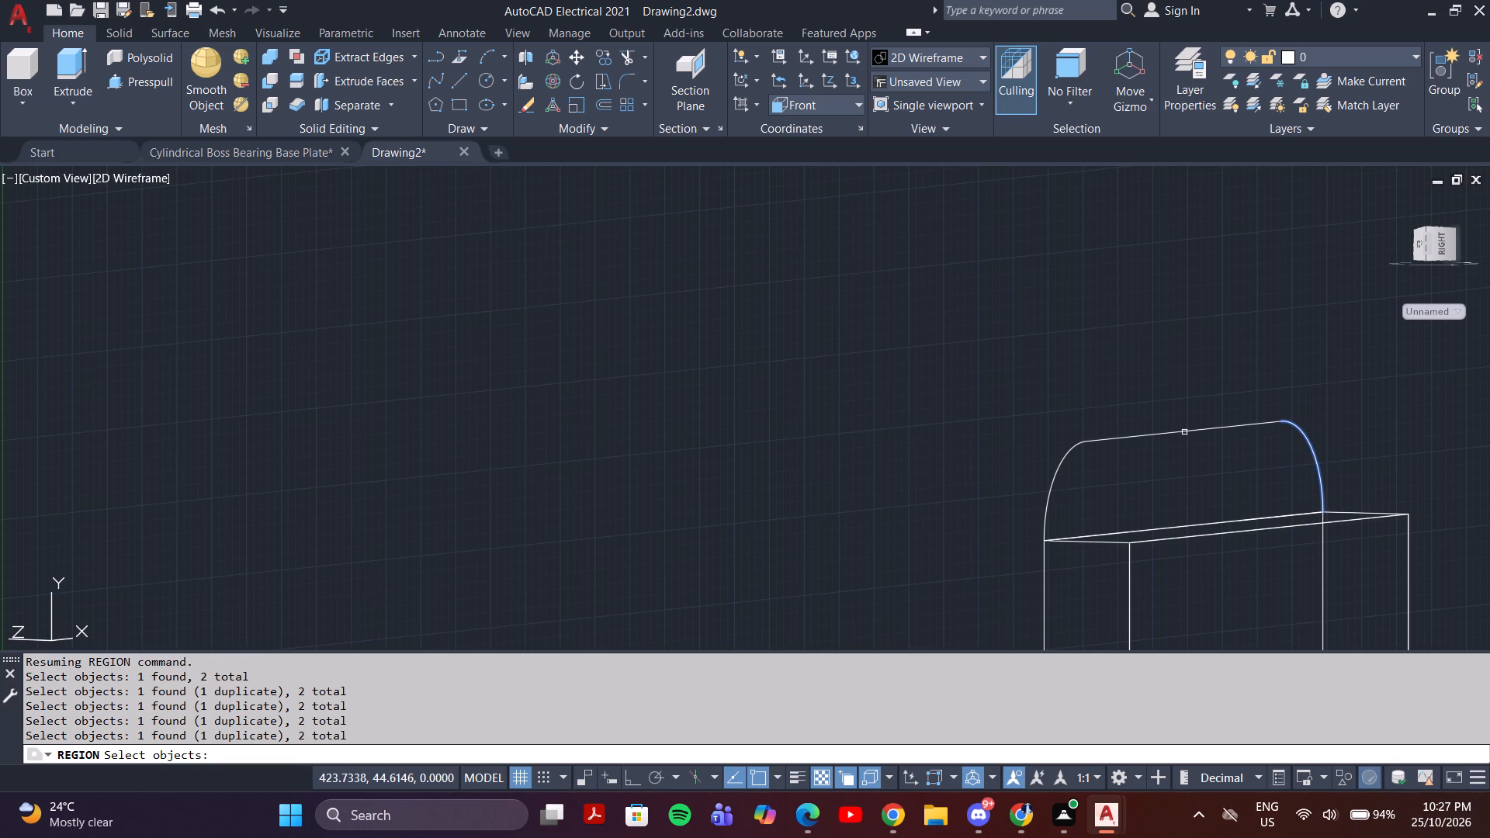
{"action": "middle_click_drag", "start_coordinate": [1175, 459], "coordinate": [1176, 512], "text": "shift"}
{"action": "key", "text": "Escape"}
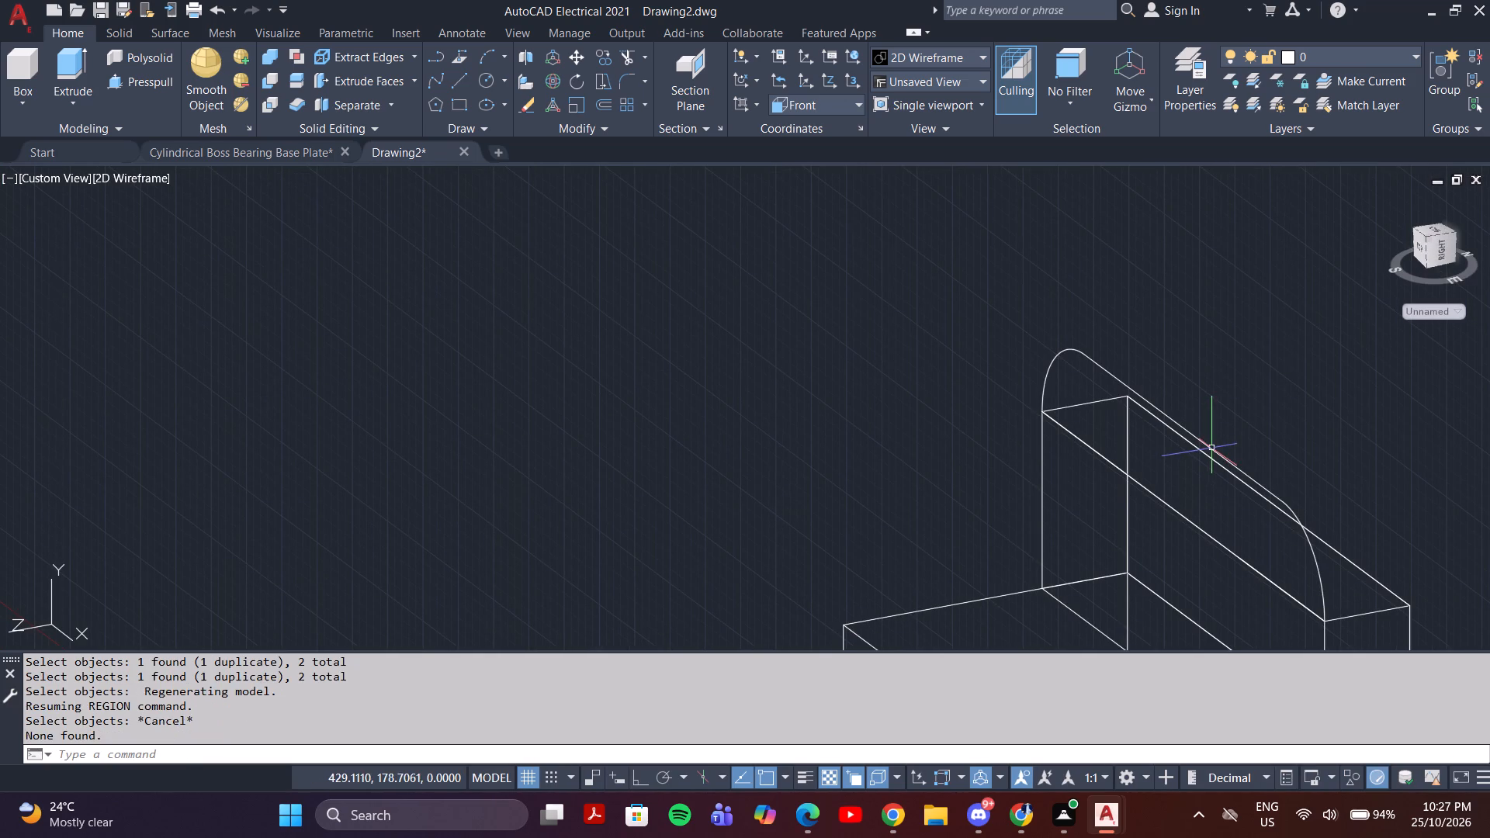
Join the two corner arcs, the top line and the bottom closing line above the upright plate into one closed polyline.
{"action": "left_click", "coordinate": [1211, 448]}
{"action": "middle_click_drag", "start_coordinate": [1218, 498], "coordinate": [1254, 466]}
{"action": "middle_click_drag", "start_coordinate": [1258, 505], "coordinate": [1294, 493], "text": "shift"}
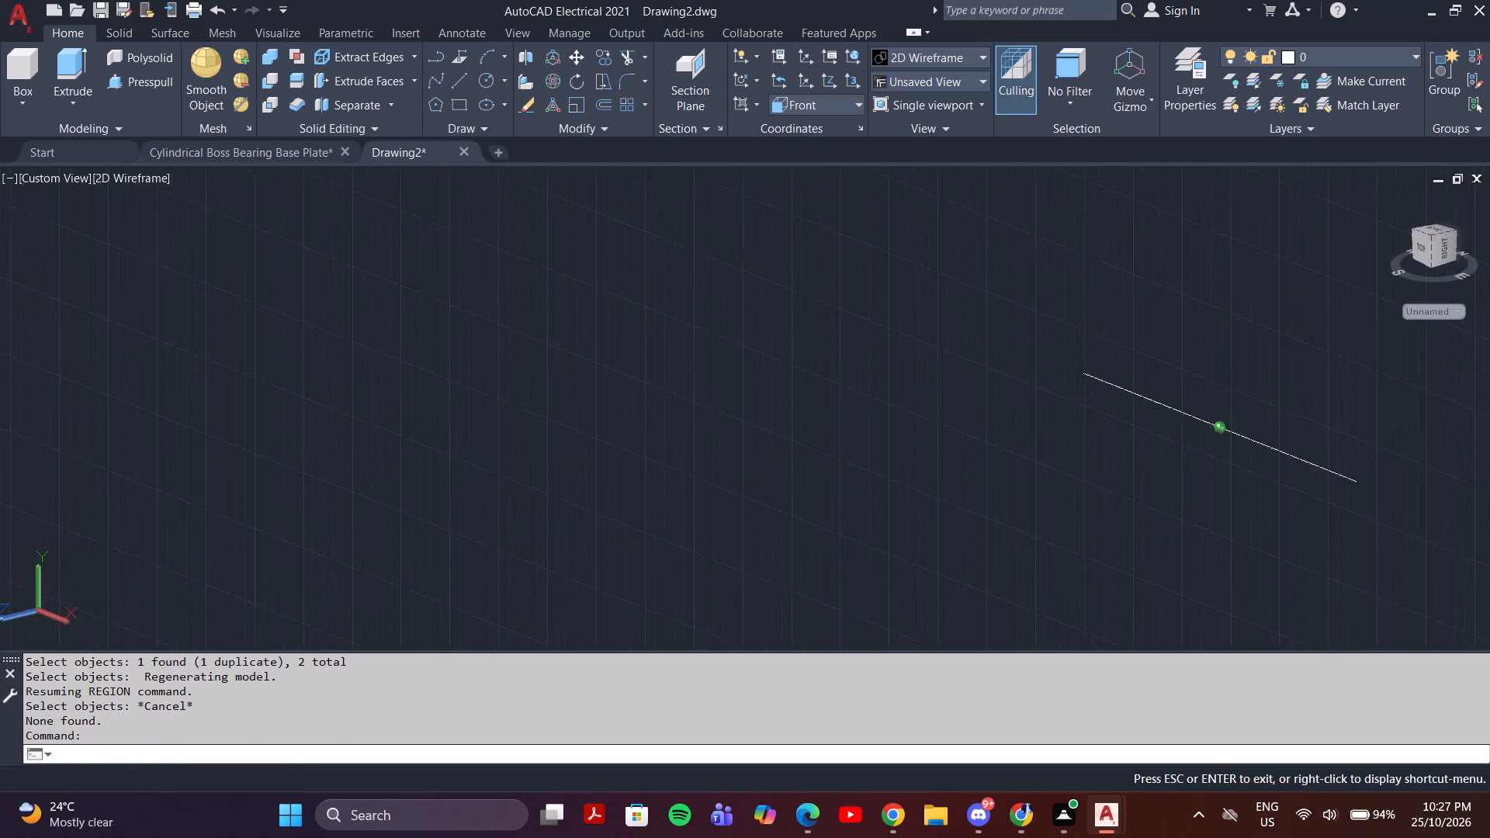
{"action": "middle_click_drag", "start_coordinate": [1294, 493], "coordinate": [1302, 488], "text": "shift"}
{"action": "left_click", "coordinate": [1442, 484]}
{"action": "left_click", "coordinate": [1426, 503]}
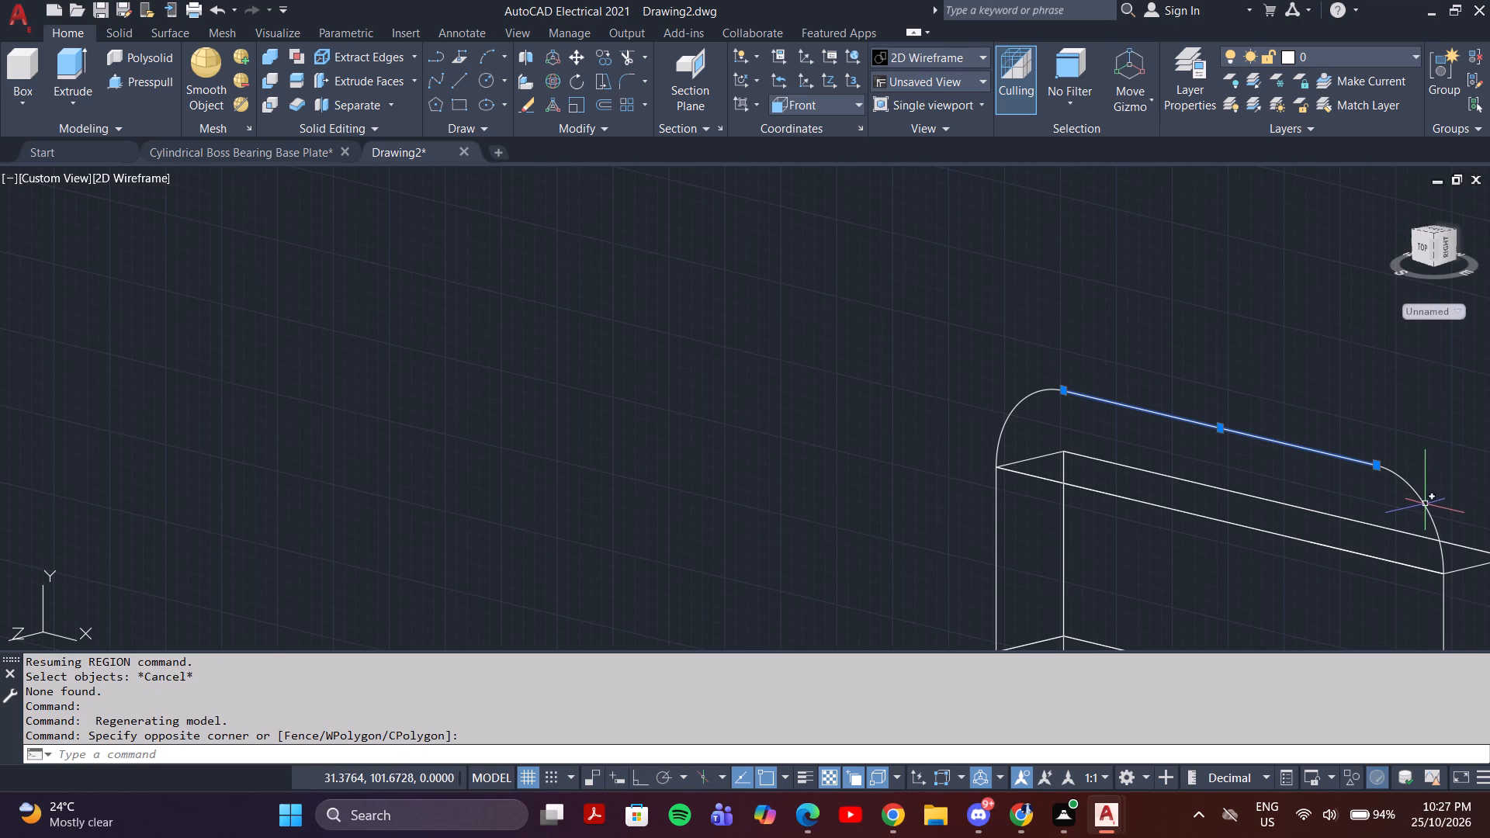
{"action": "left_click", "coordinate": [1425, 504]}
{"action": "left_click", "coordinate": [1424, 504]}
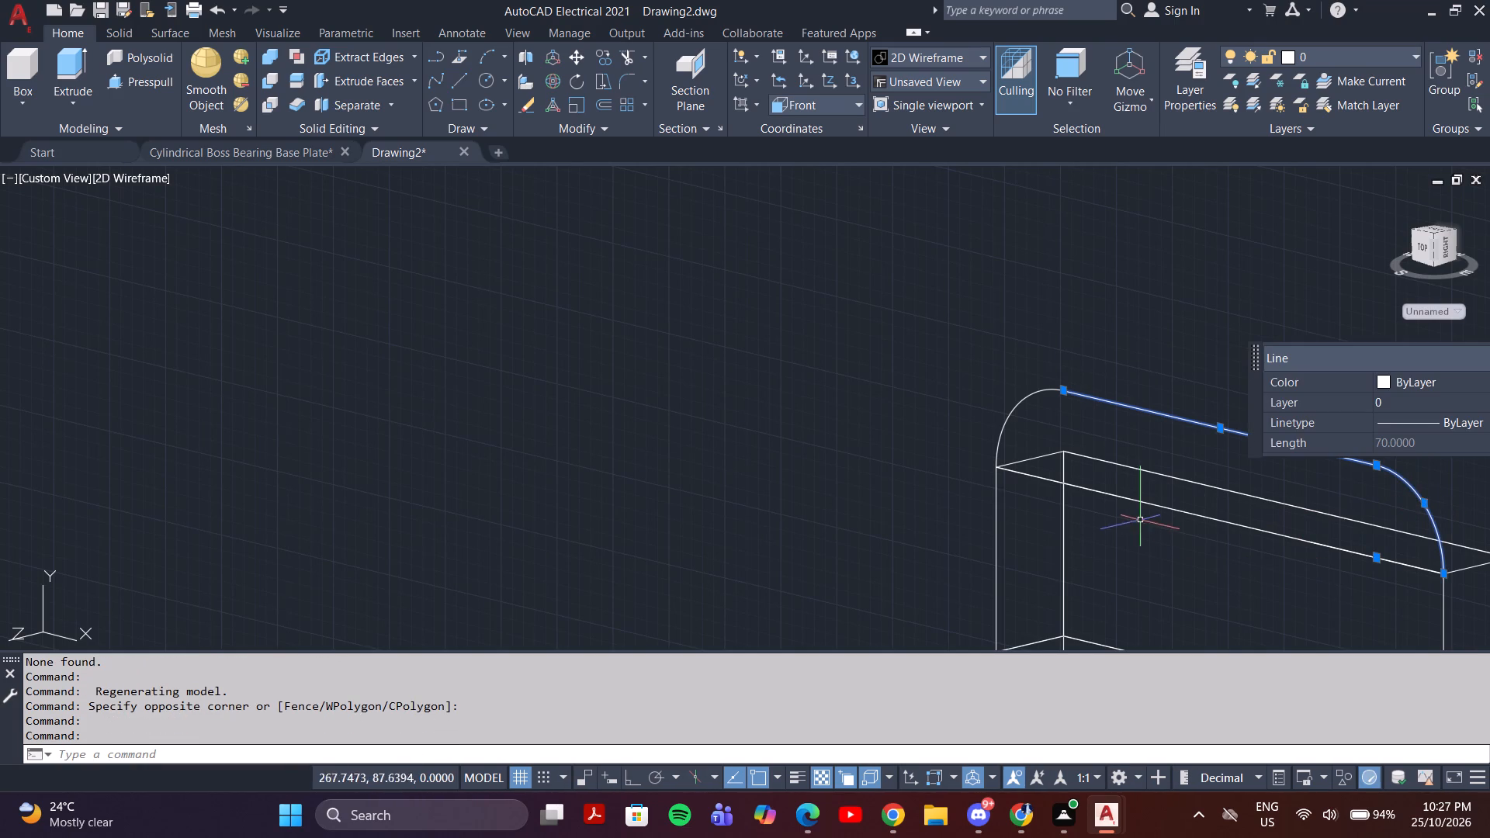
{"action": "left_click", "coordinate": [1158, 504]}
{"action": "left_click", "coordinate": [1199, 570]}
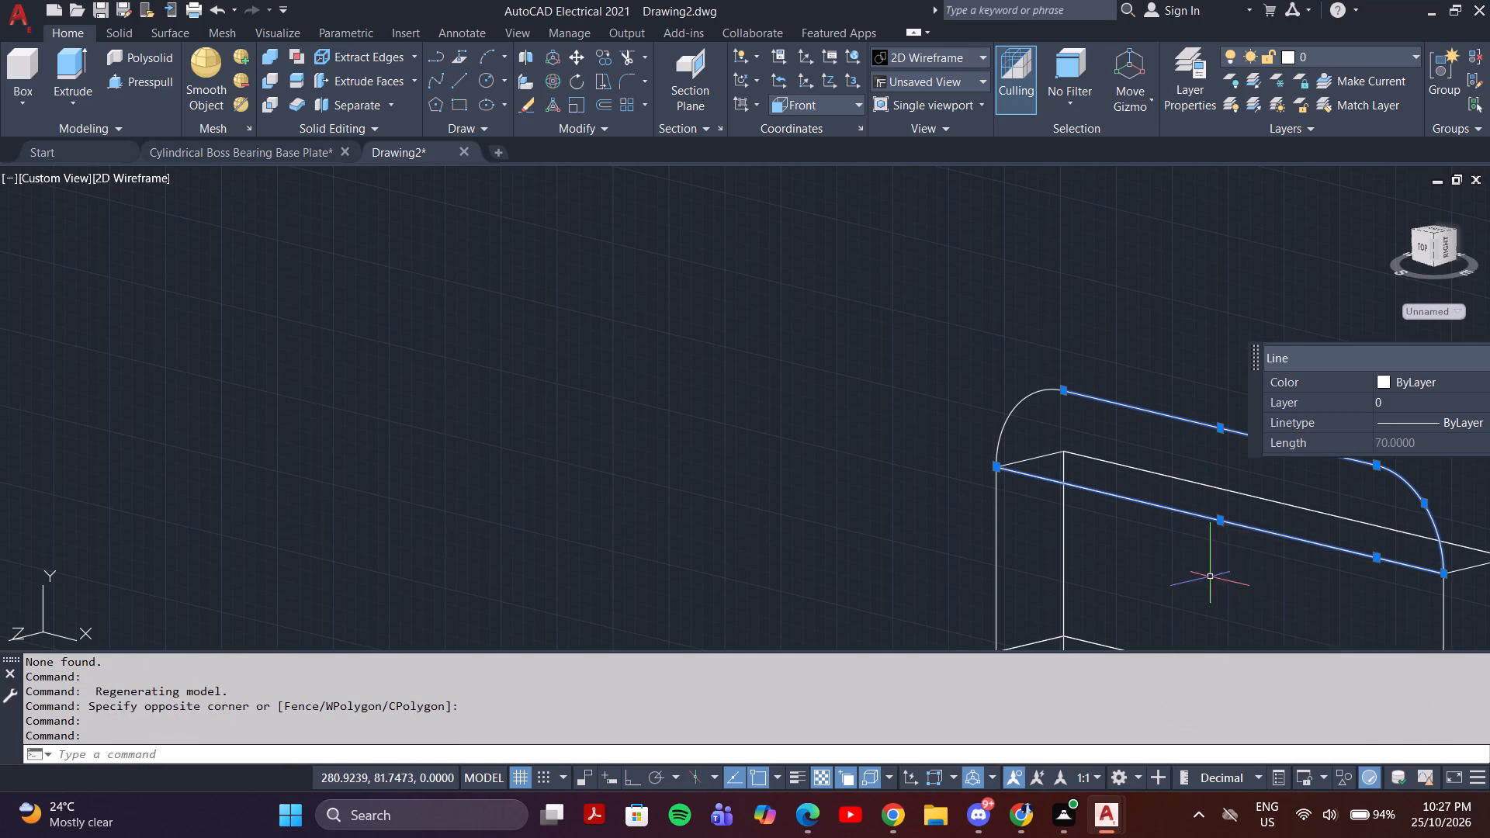
{"action": "left_click", "coordinate": [1007, 415]}
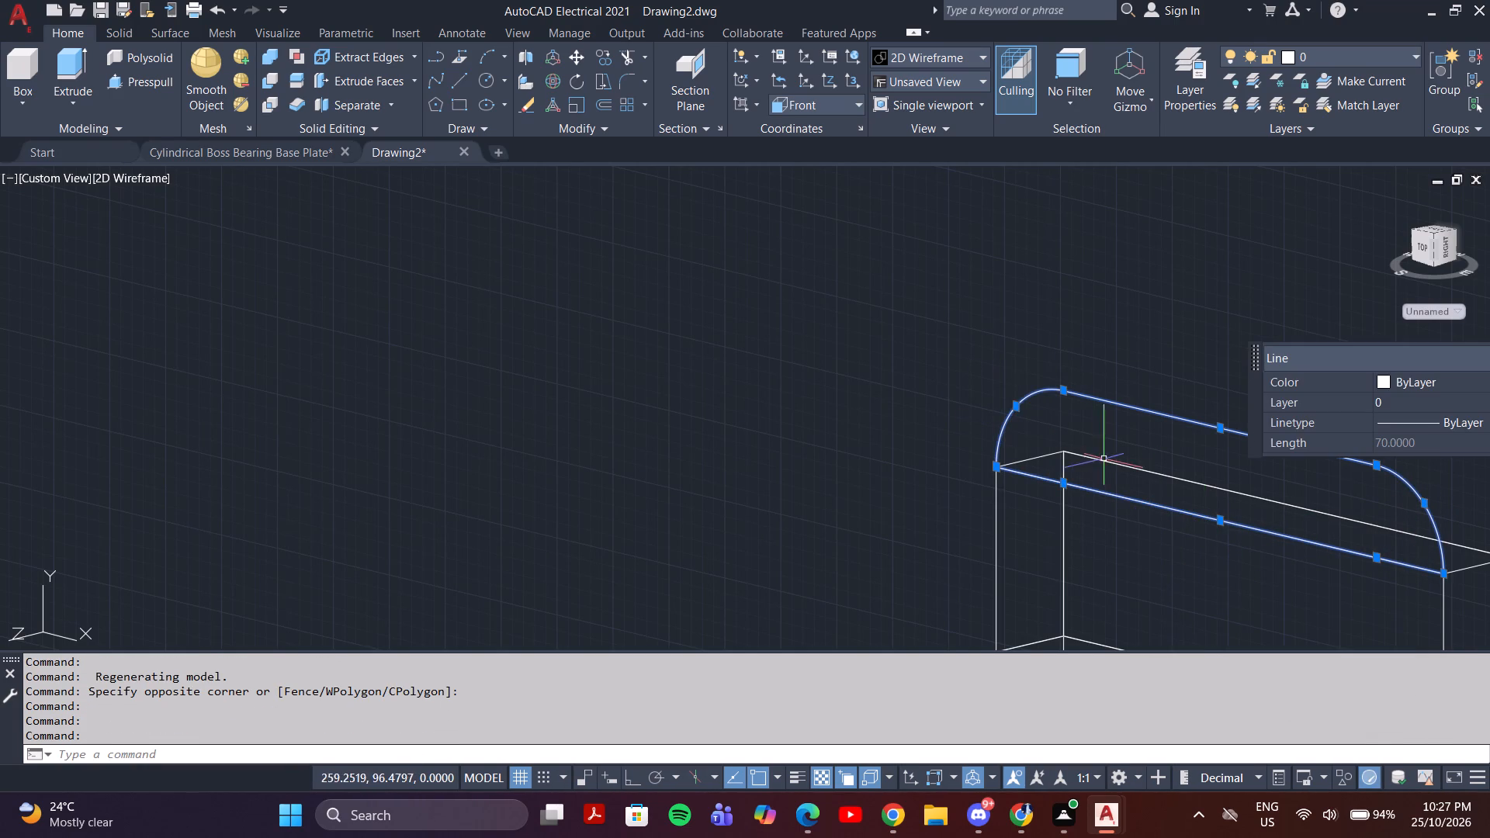
{"action": "middle_click_drag", "start_coordinate": [1107, 455], "coordinate": [1071, 455], "text": "shift"}
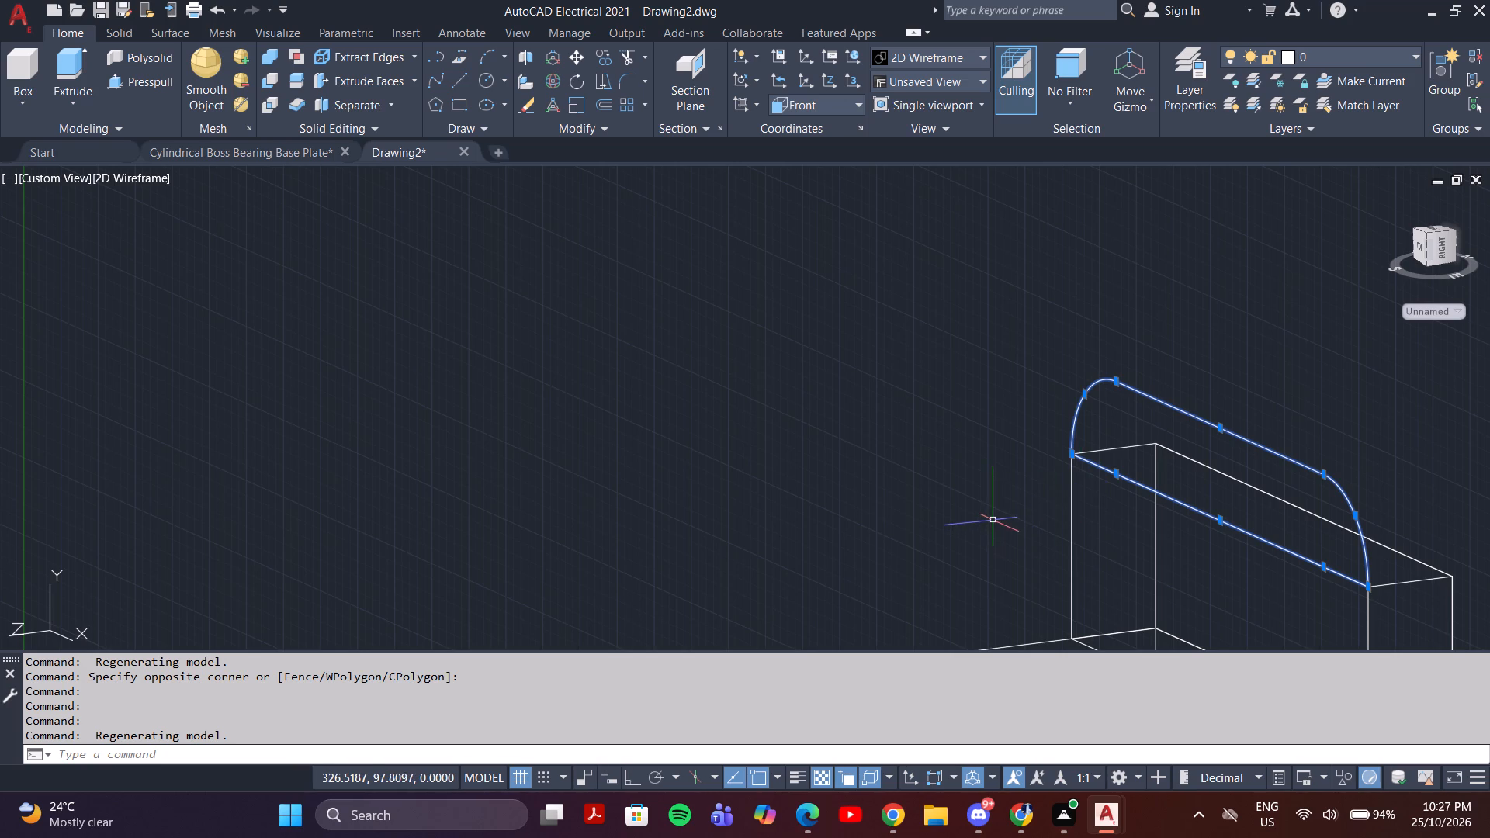
{"action": "type", "text": "joi"}
{"action": "key", "text": "n"}
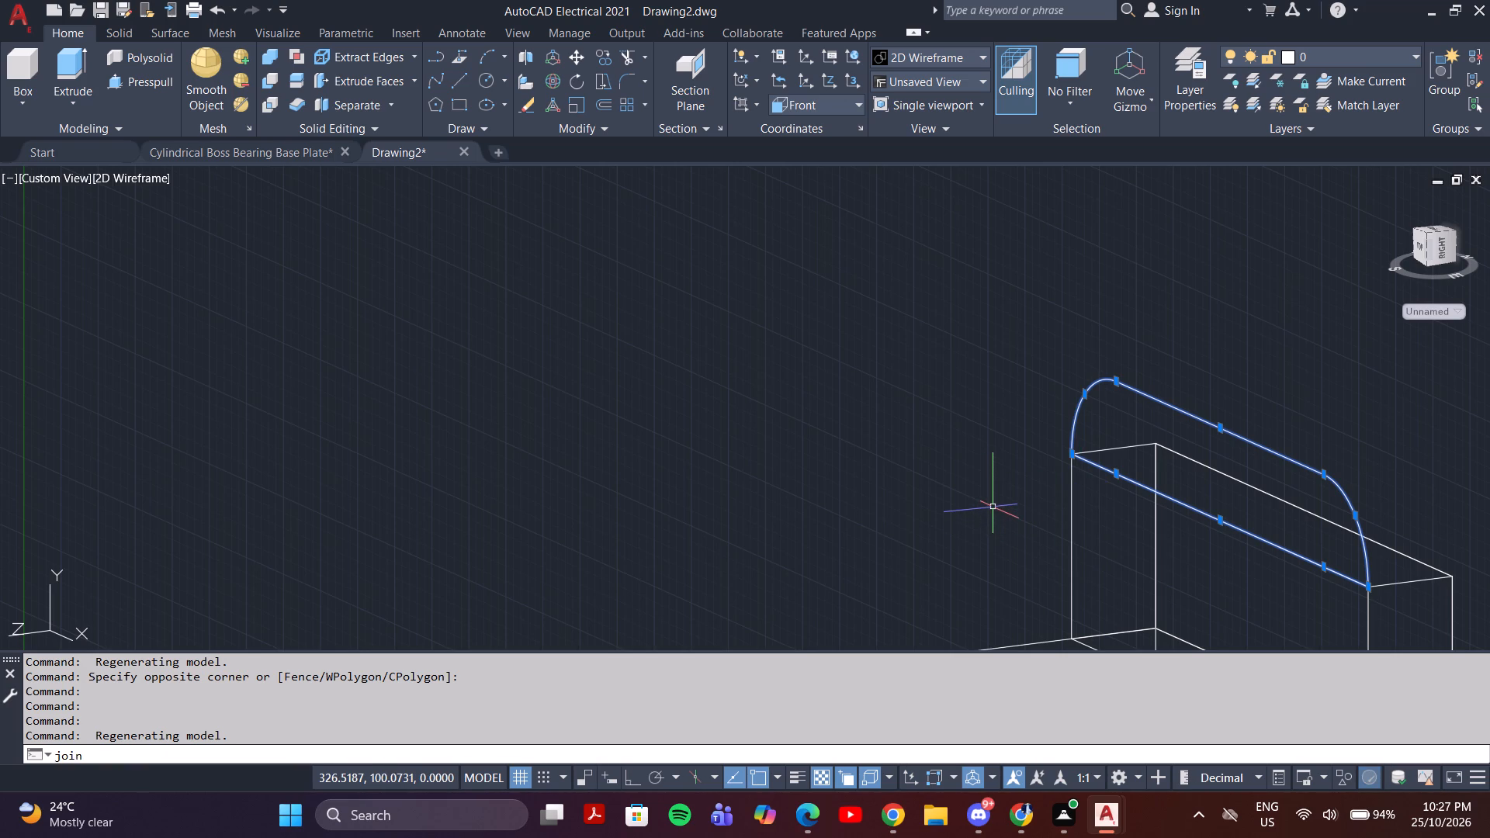
{"action": "key", "text": "Return"}
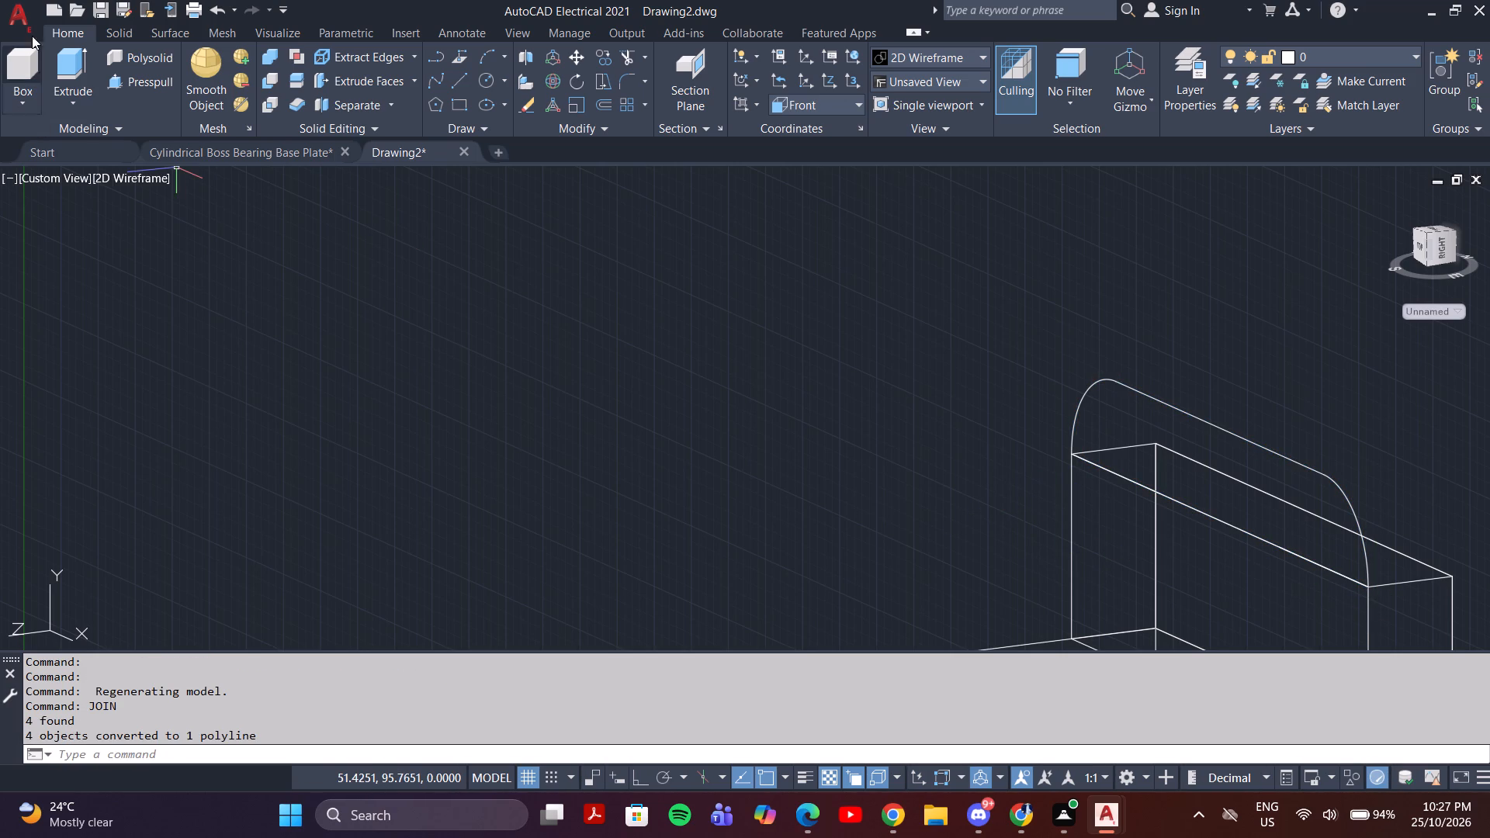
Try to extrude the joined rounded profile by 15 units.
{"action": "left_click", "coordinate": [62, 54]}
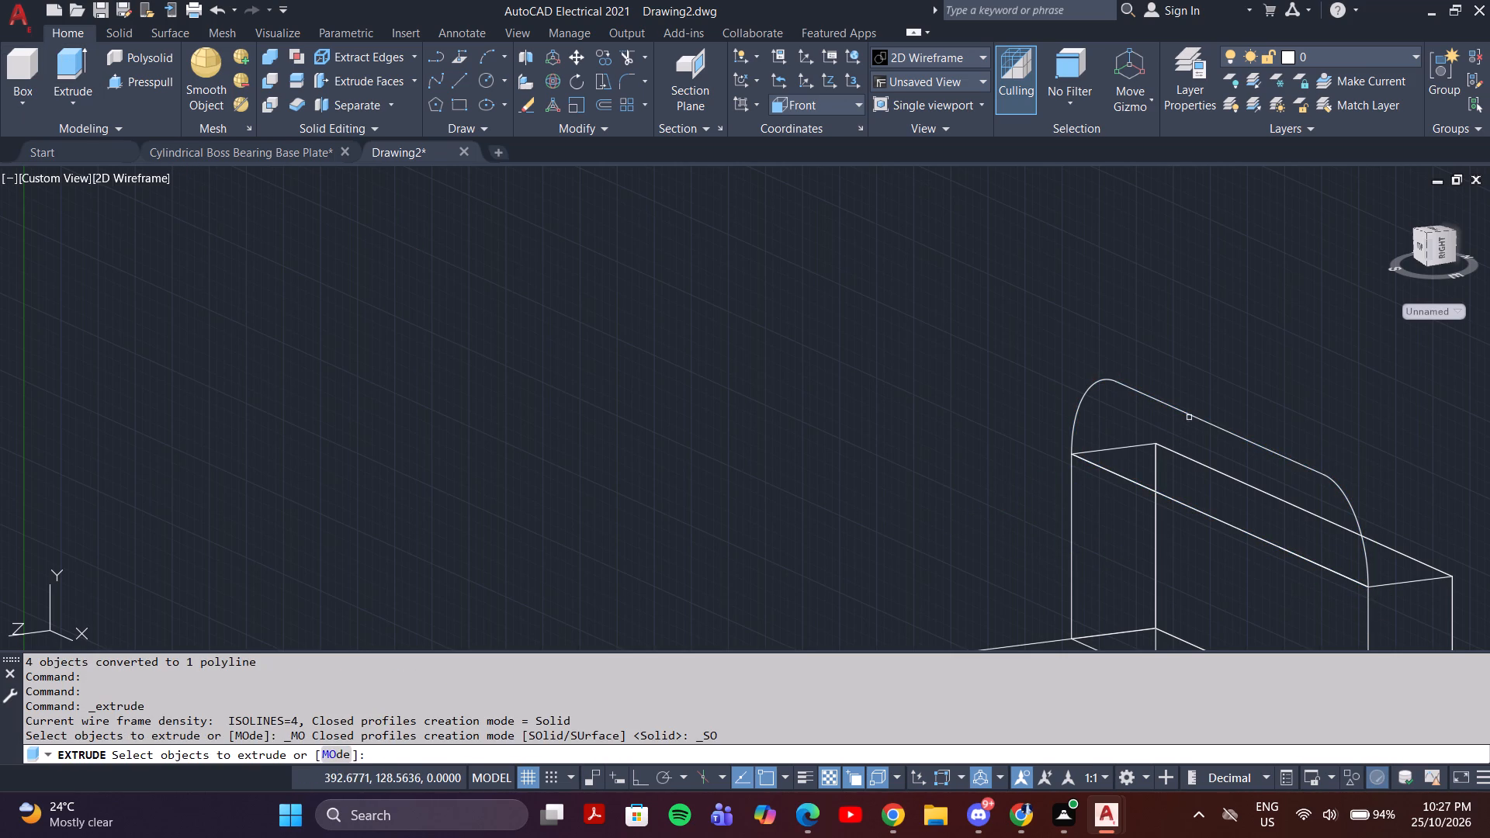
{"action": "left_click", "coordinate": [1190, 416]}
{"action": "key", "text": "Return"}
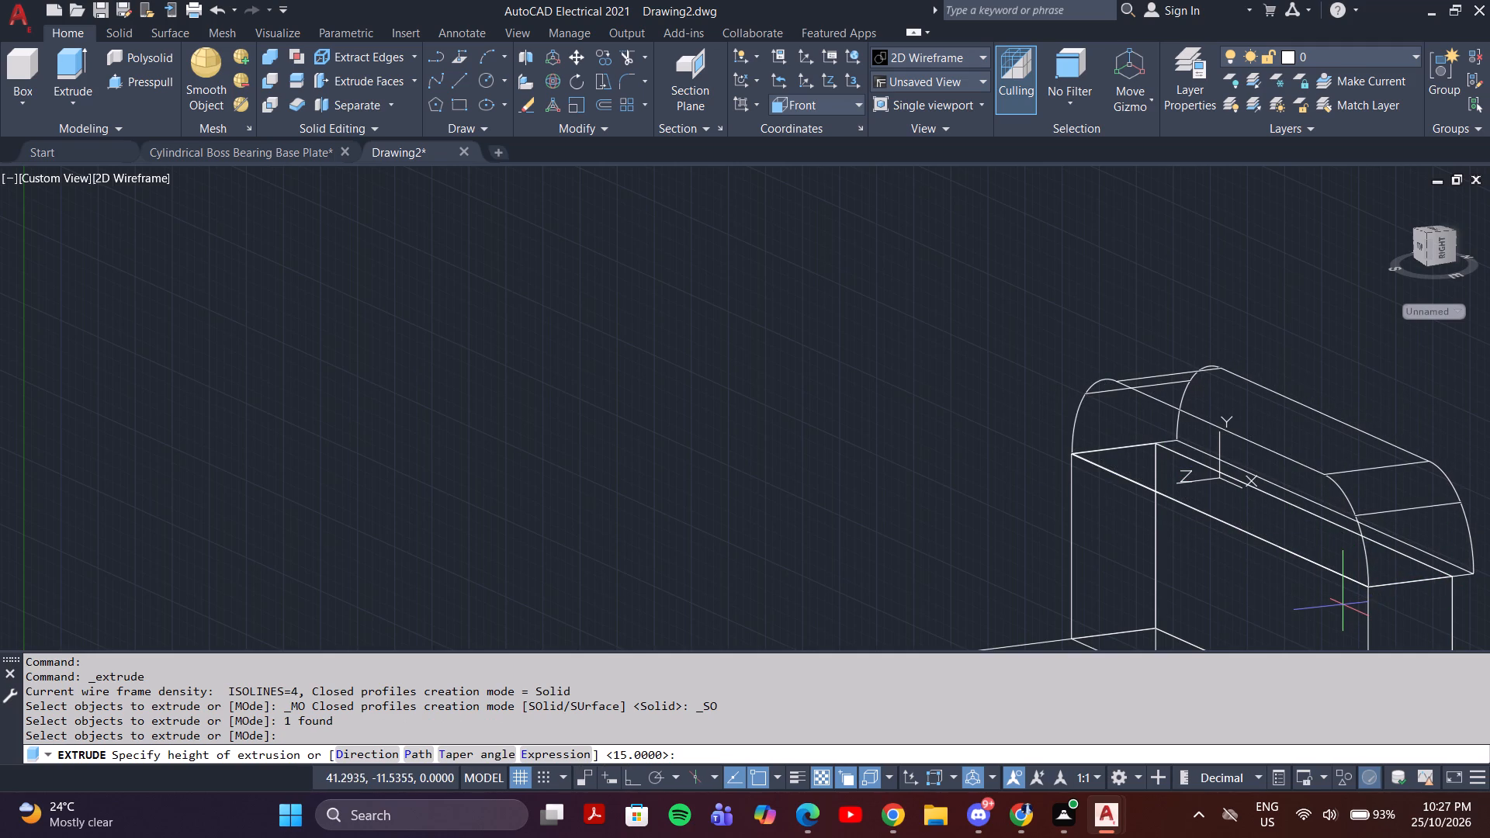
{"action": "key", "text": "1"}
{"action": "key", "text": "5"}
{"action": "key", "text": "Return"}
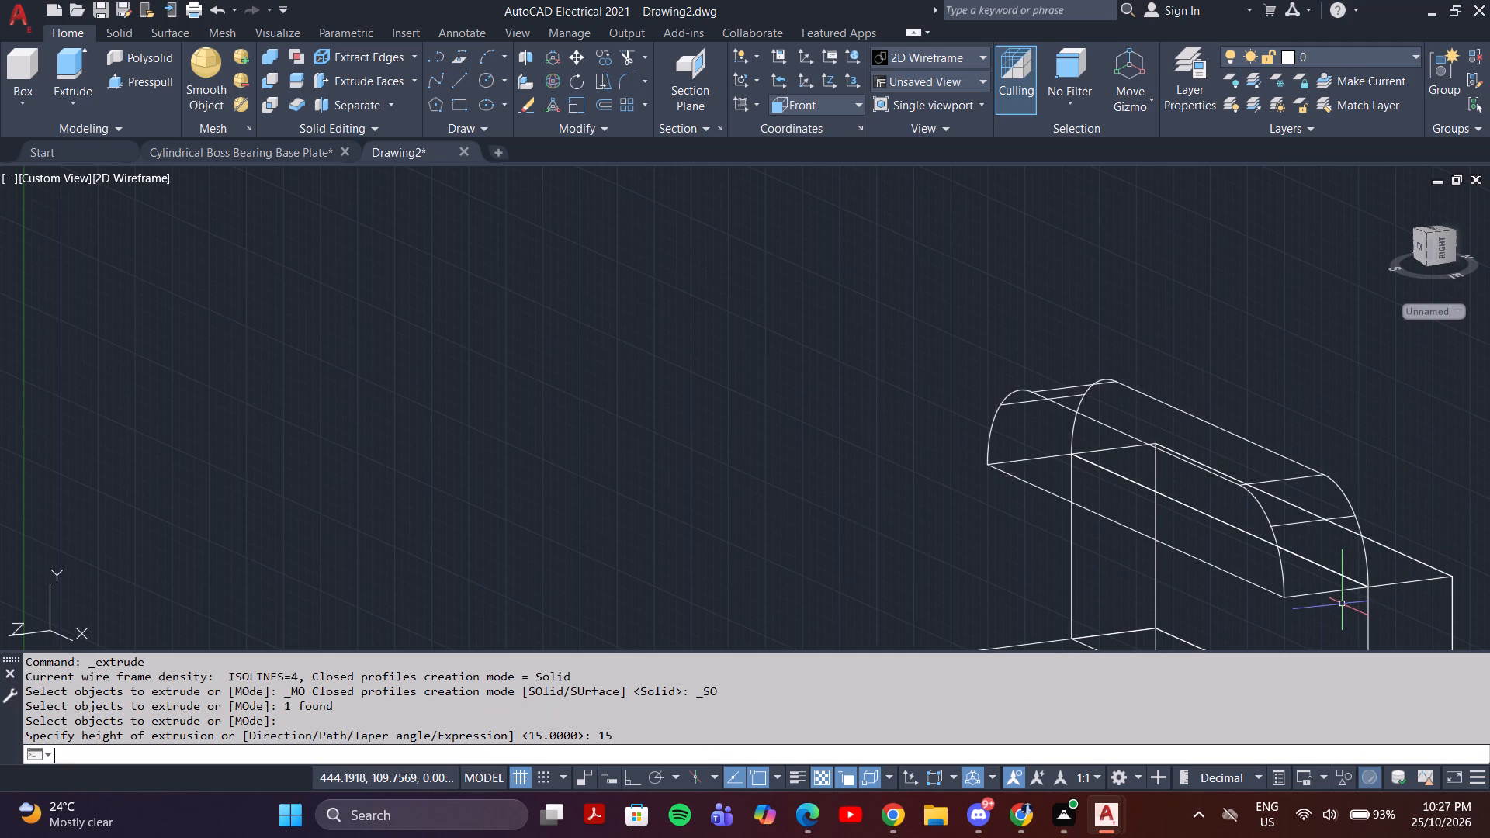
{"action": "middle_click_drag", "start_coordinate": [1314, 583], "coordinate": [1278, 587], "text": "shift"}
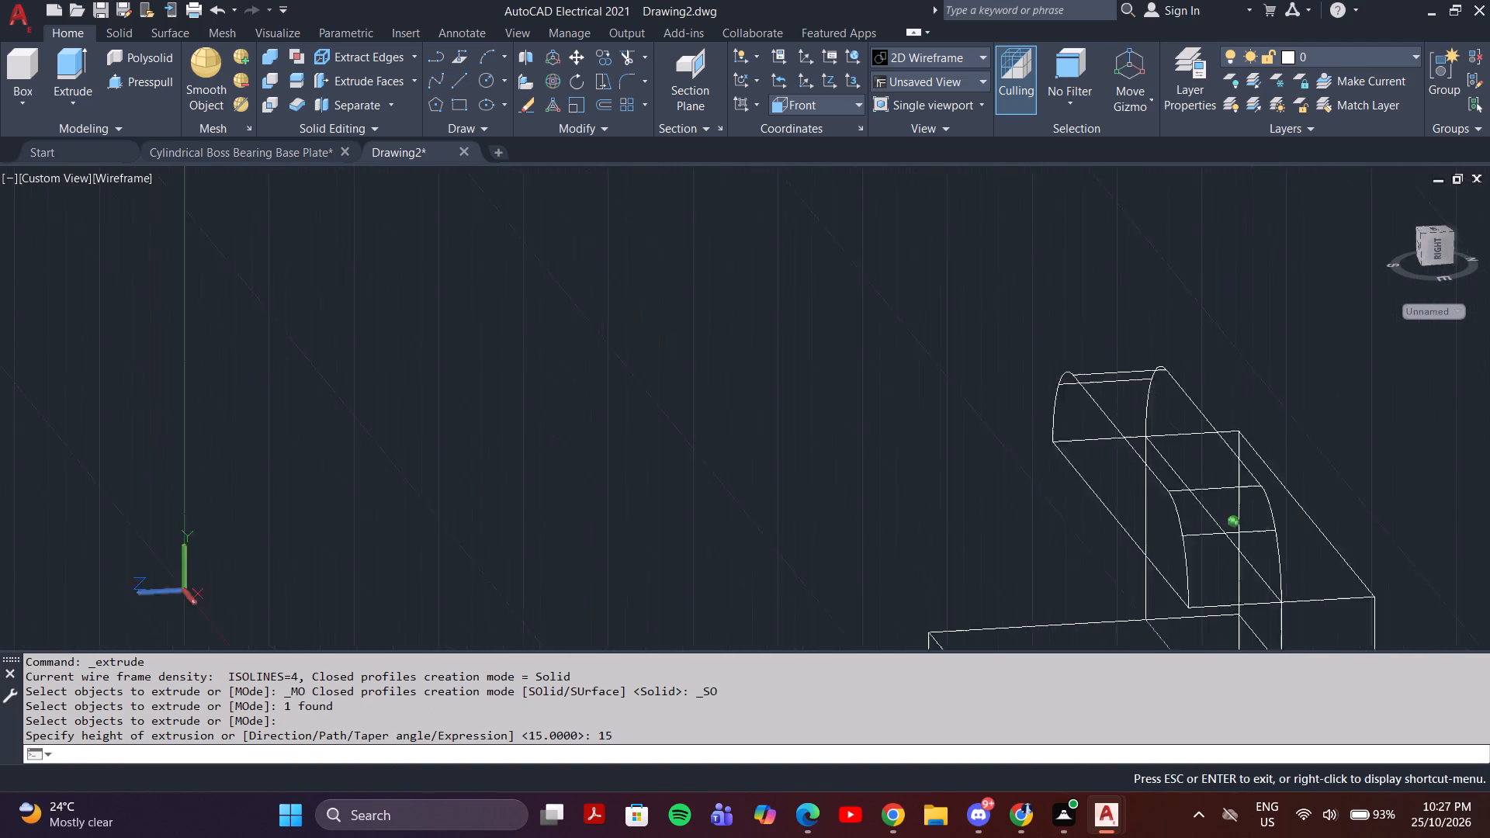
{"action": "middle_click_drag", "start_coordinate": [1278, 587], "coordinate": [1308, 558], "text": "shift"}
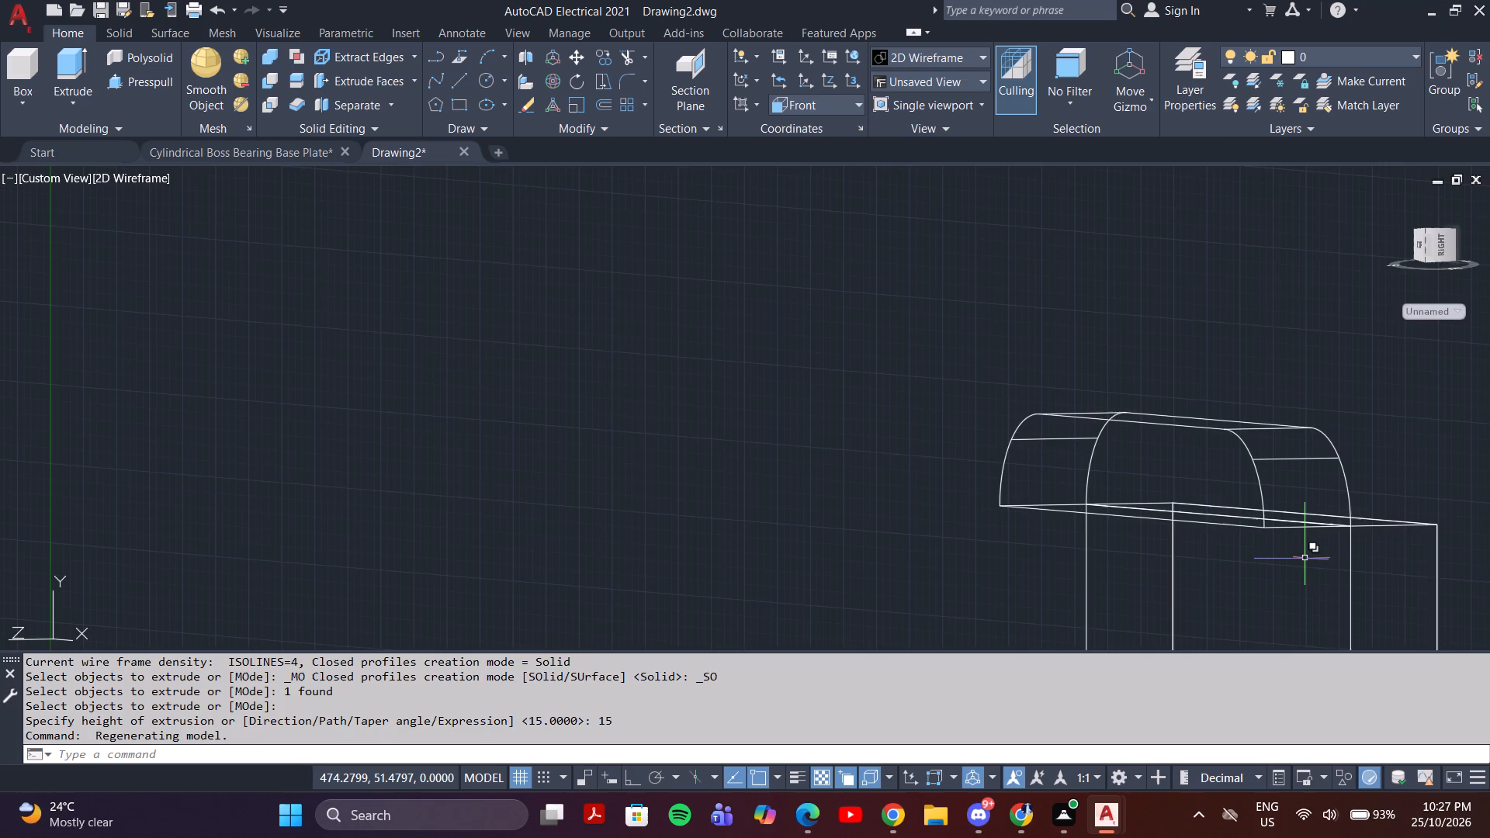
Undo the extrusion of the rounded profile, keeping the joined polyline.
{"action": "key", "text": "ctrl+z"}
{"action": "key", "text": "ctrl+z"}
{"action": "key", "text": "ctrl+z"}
Extrude the closed rounded-corner polyline above the upright plate by 15 units as a solid.
{"action": "left_click", "coordinate": [1339, 468]}
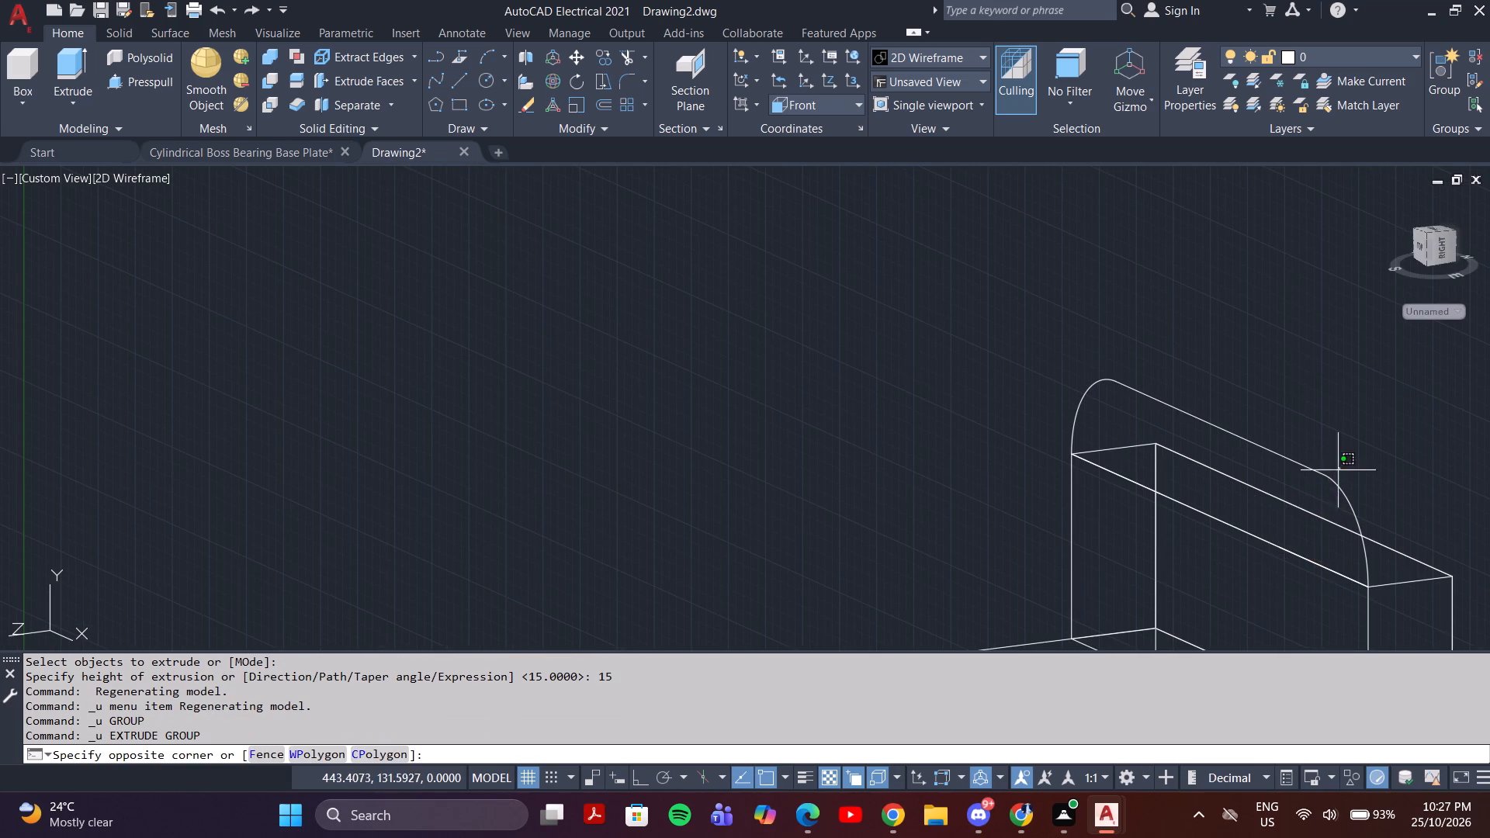
{"action": "left_click", "coordinate": [1318, 488]}
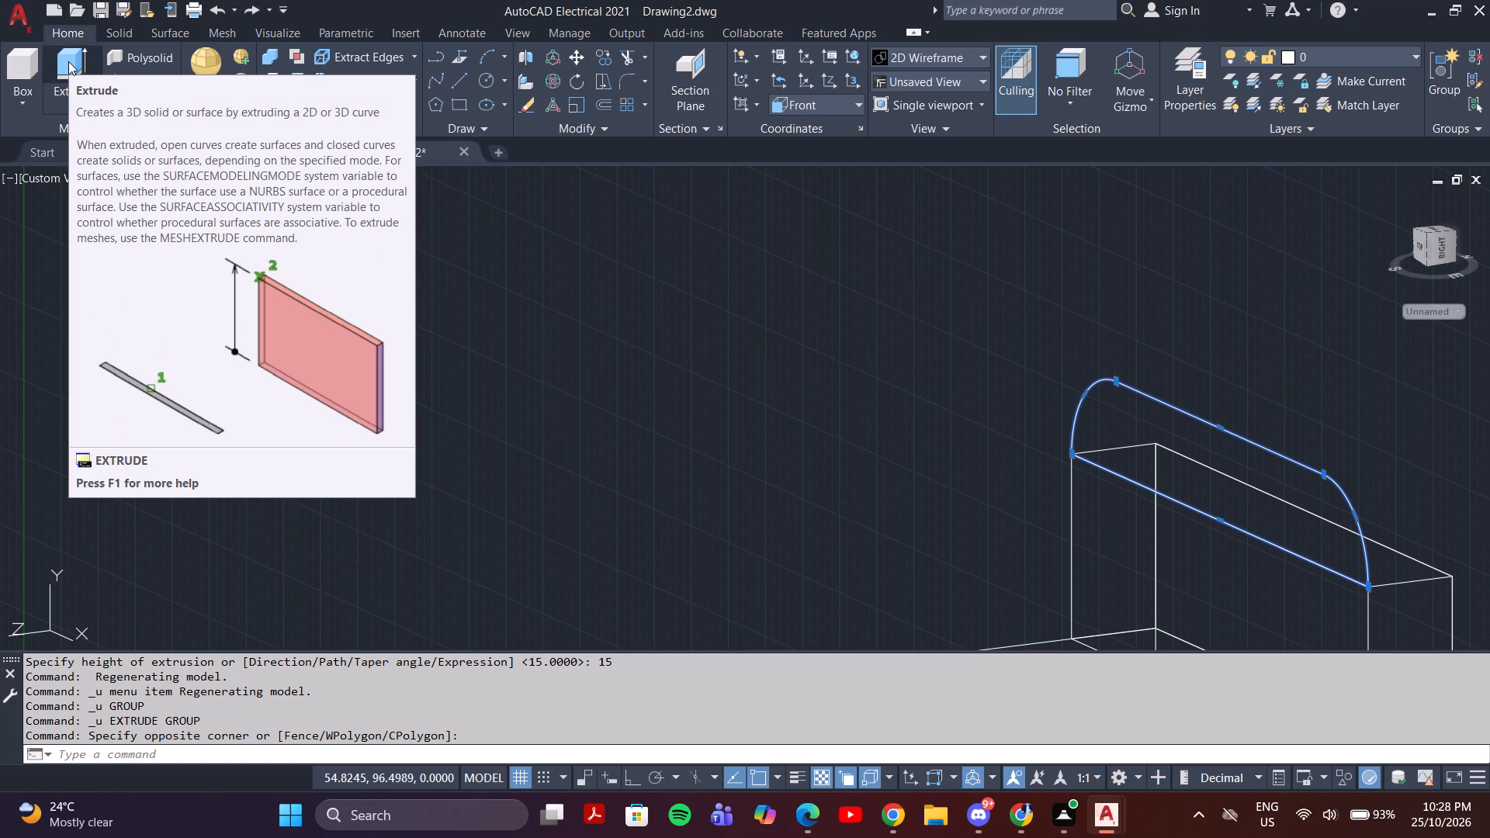
{"action": "left_click", "coordinate": [68, 61]}
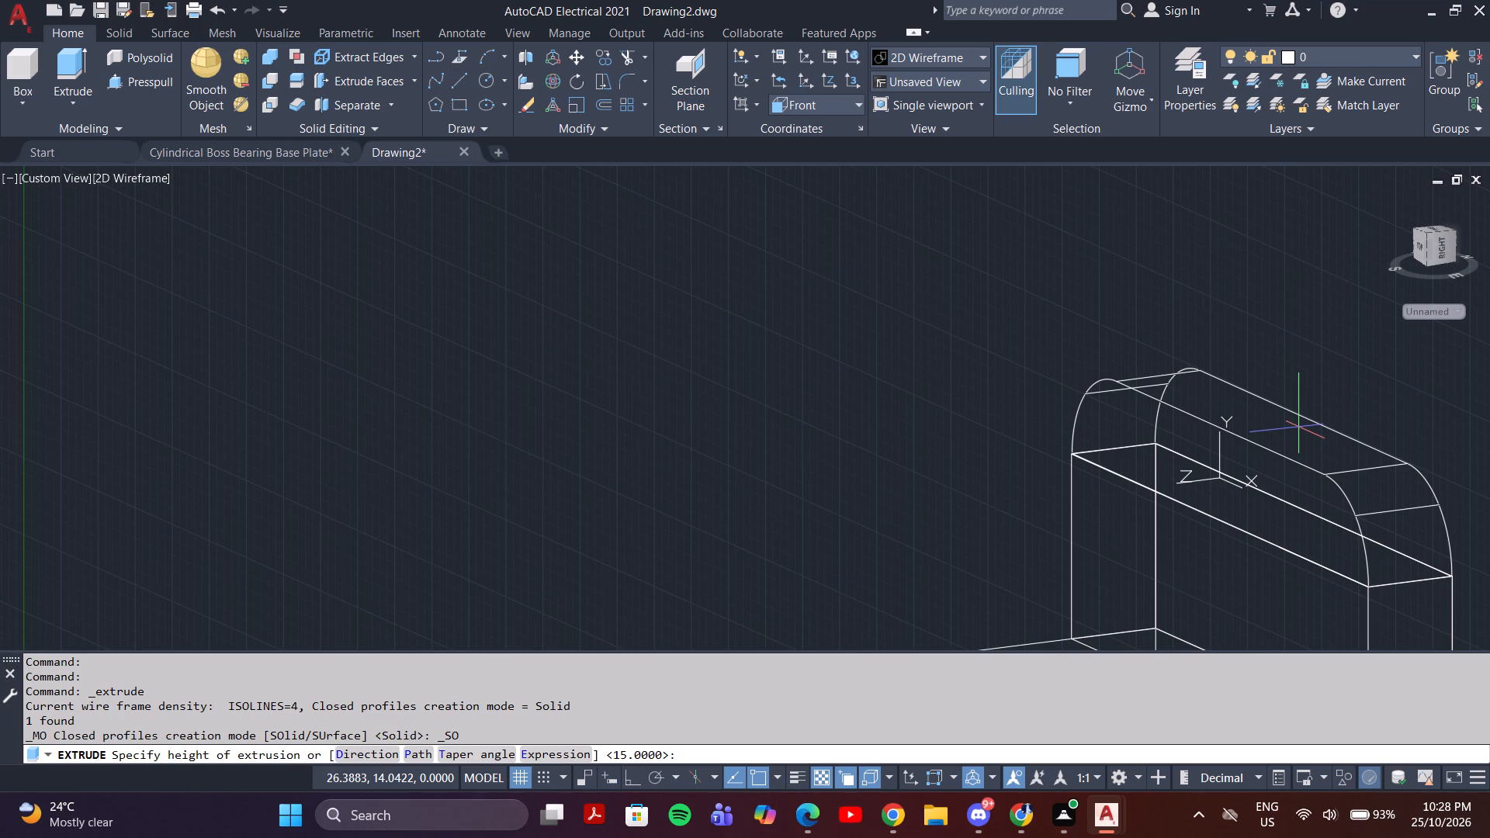
{"action": "key", "text": "1"}
{"action": "key", "text": "5"}
{"action": "key", "text": "Return"}
{"action": "middle_click_drag", "start_coordinate": [1317, 590], "coordinate": [1259, 558], "text": "shift"}
{"action": "middle_click_drag", "start_coordinate": [1189, 549], "coordinate": [1256, 587], "text": "shift"}
Move the rounded solid from its outer front +X bottom corner to the upright plate's front +X upper corner, so it sits on the plate.
{"action": "left_click", "coordinate": [1296, 405]}
{"action": "left_click", "coordinate": [1266, 461]}
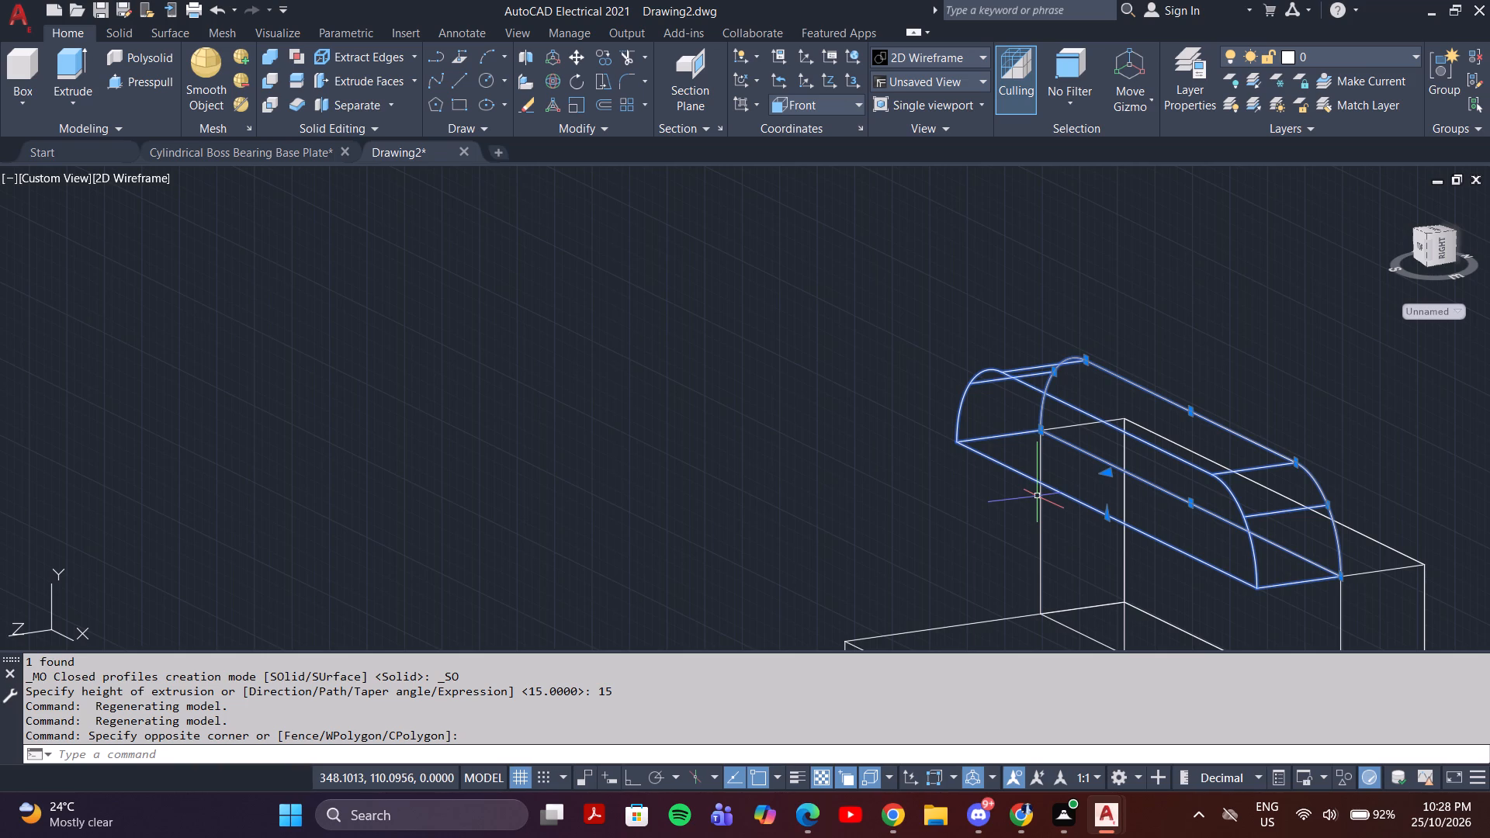
{"action": "key", "text": "m"}
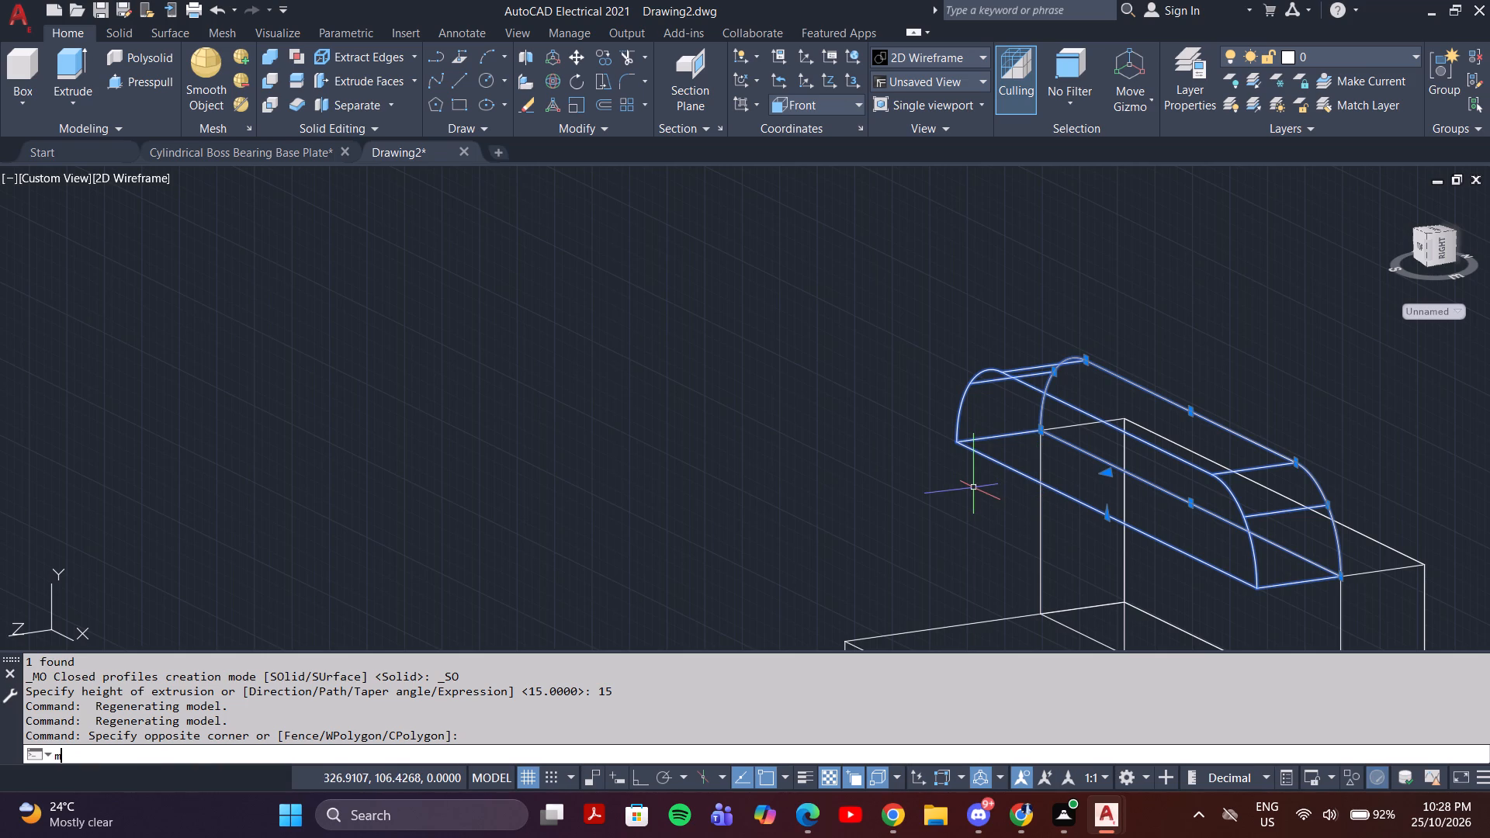
{"action": "key", "text": "Return"}
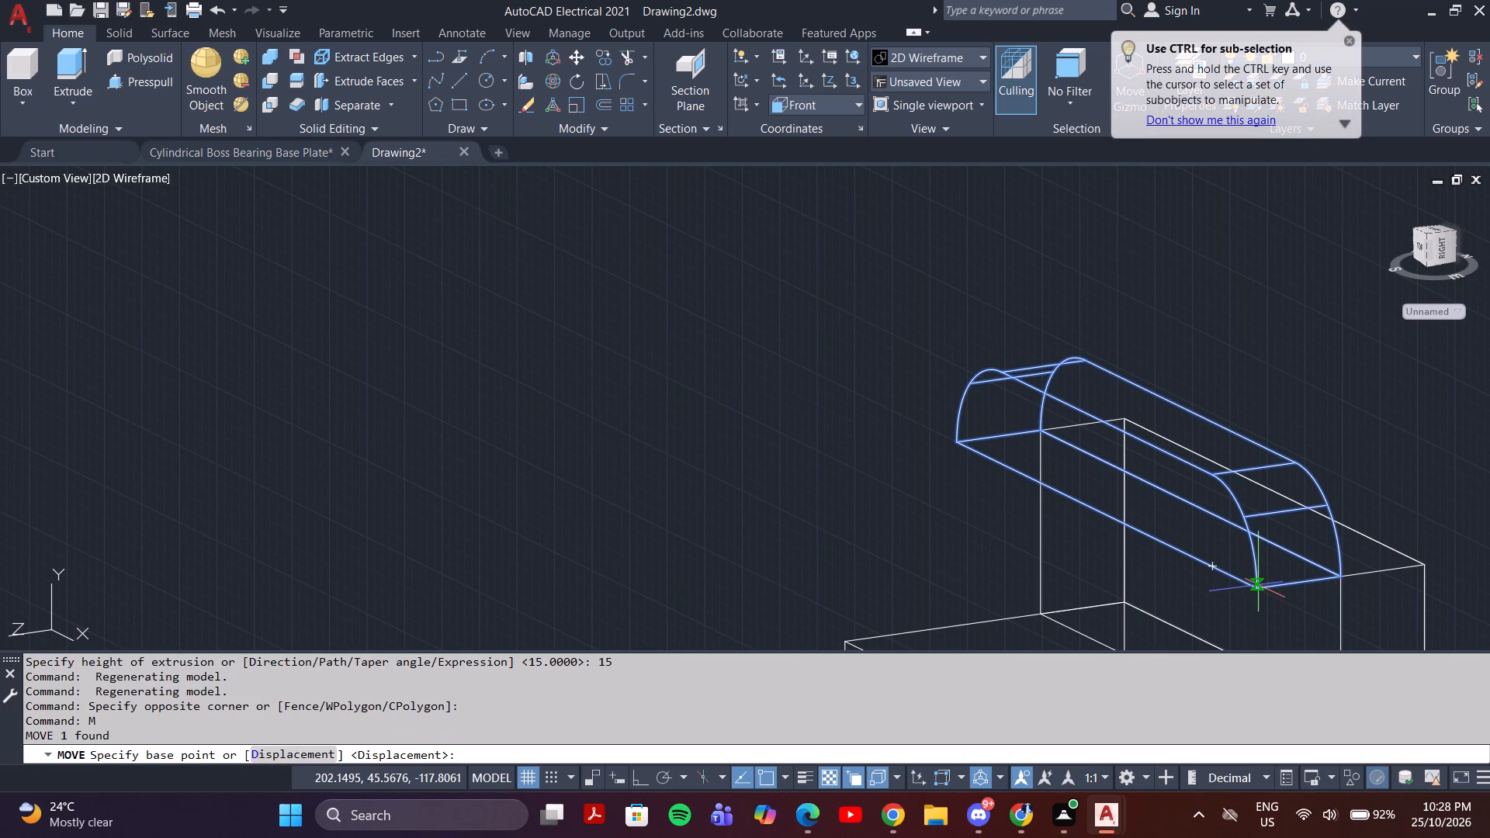
{"action": "left_click", "coordinate": [1256, 590]}
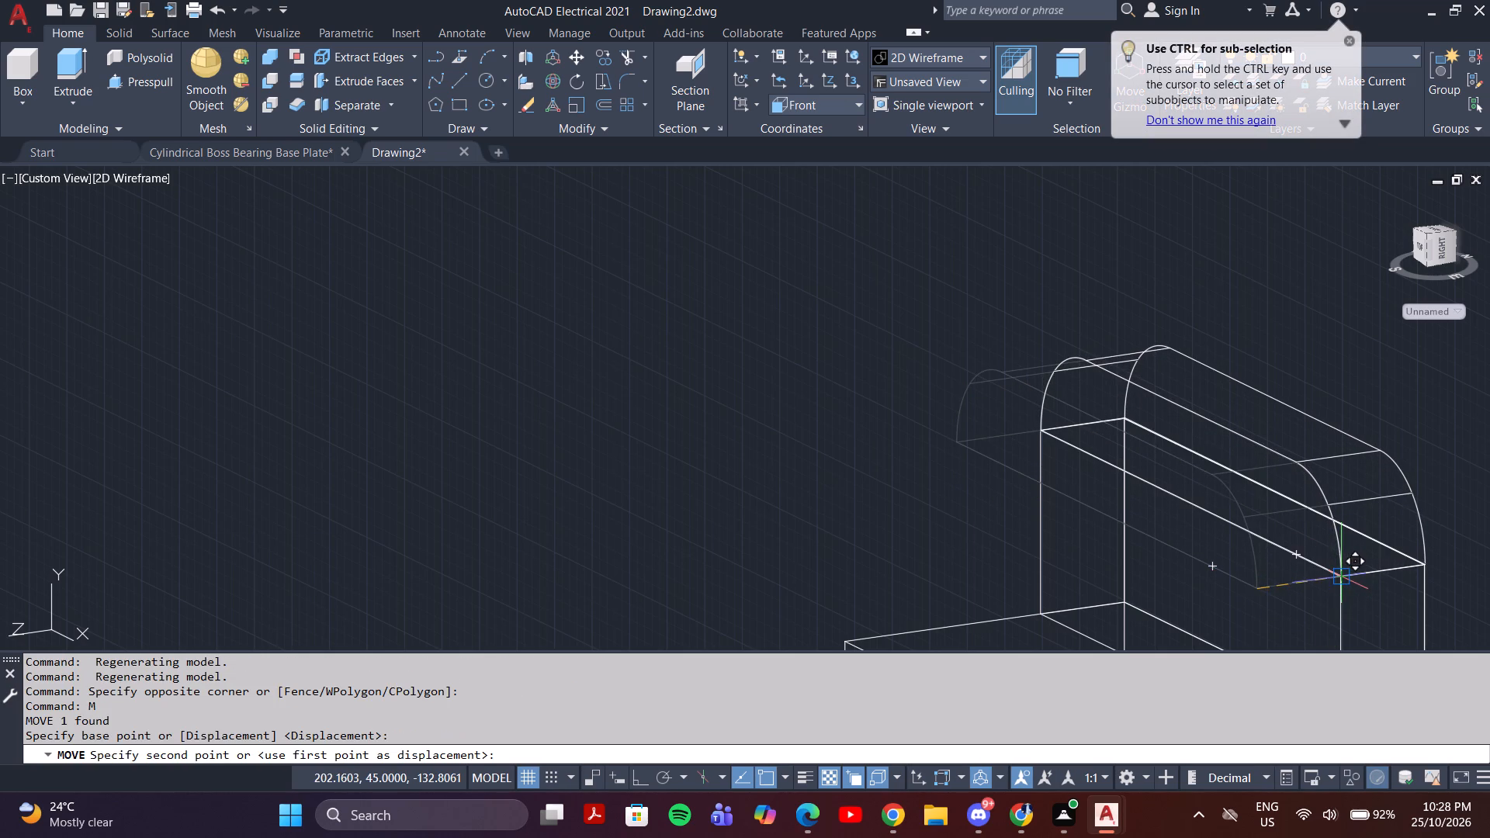
{"action": "left_click", "coordinate": [1338, 577]}
{"action": "key", "text": "Escape"}
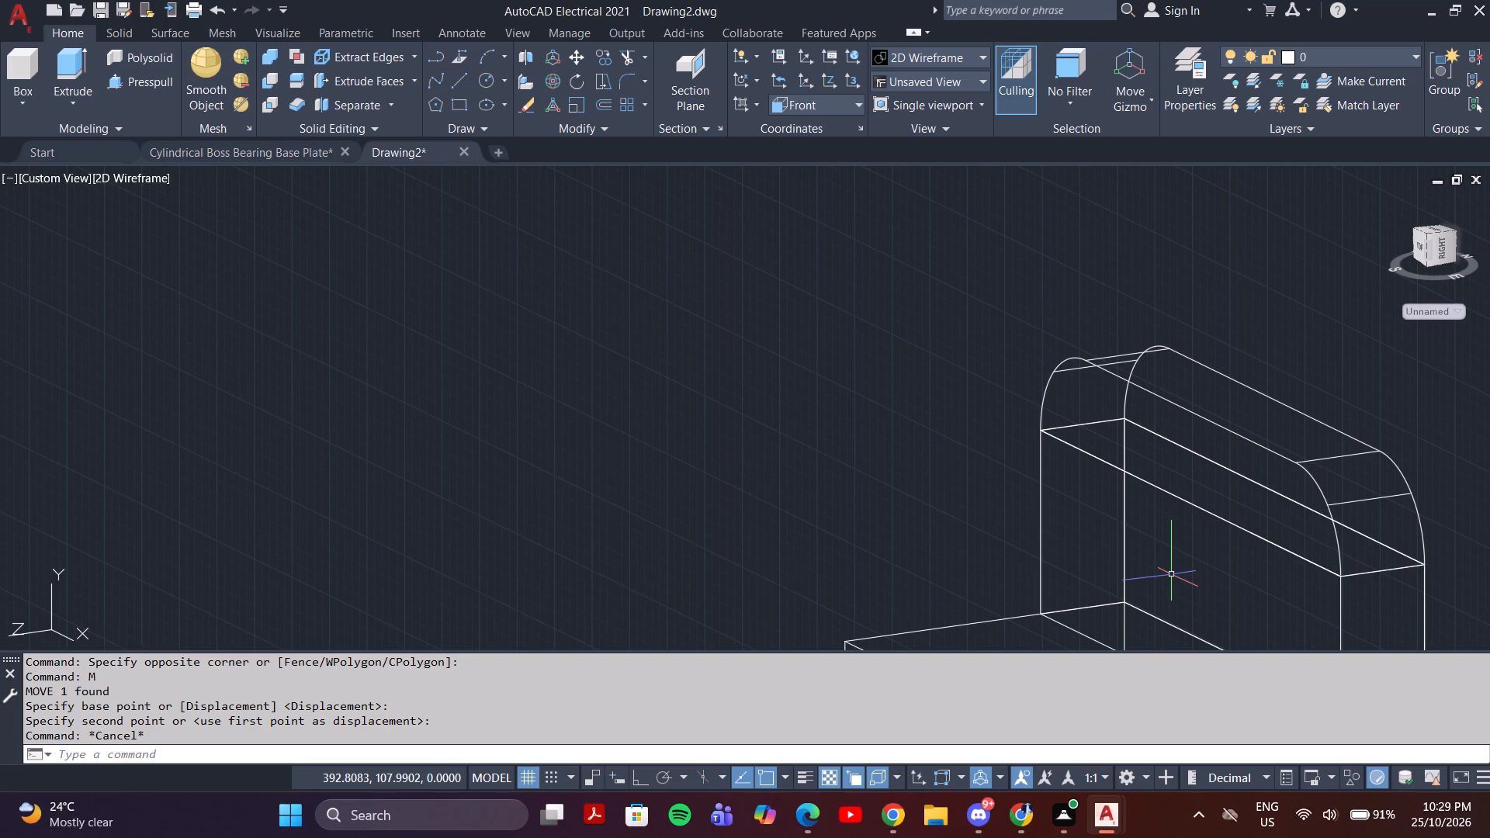
{"action": "middle_click_drag", "start_coordinate": [1384, 632], "coordinate": [1384, 621], "text": "shift"}
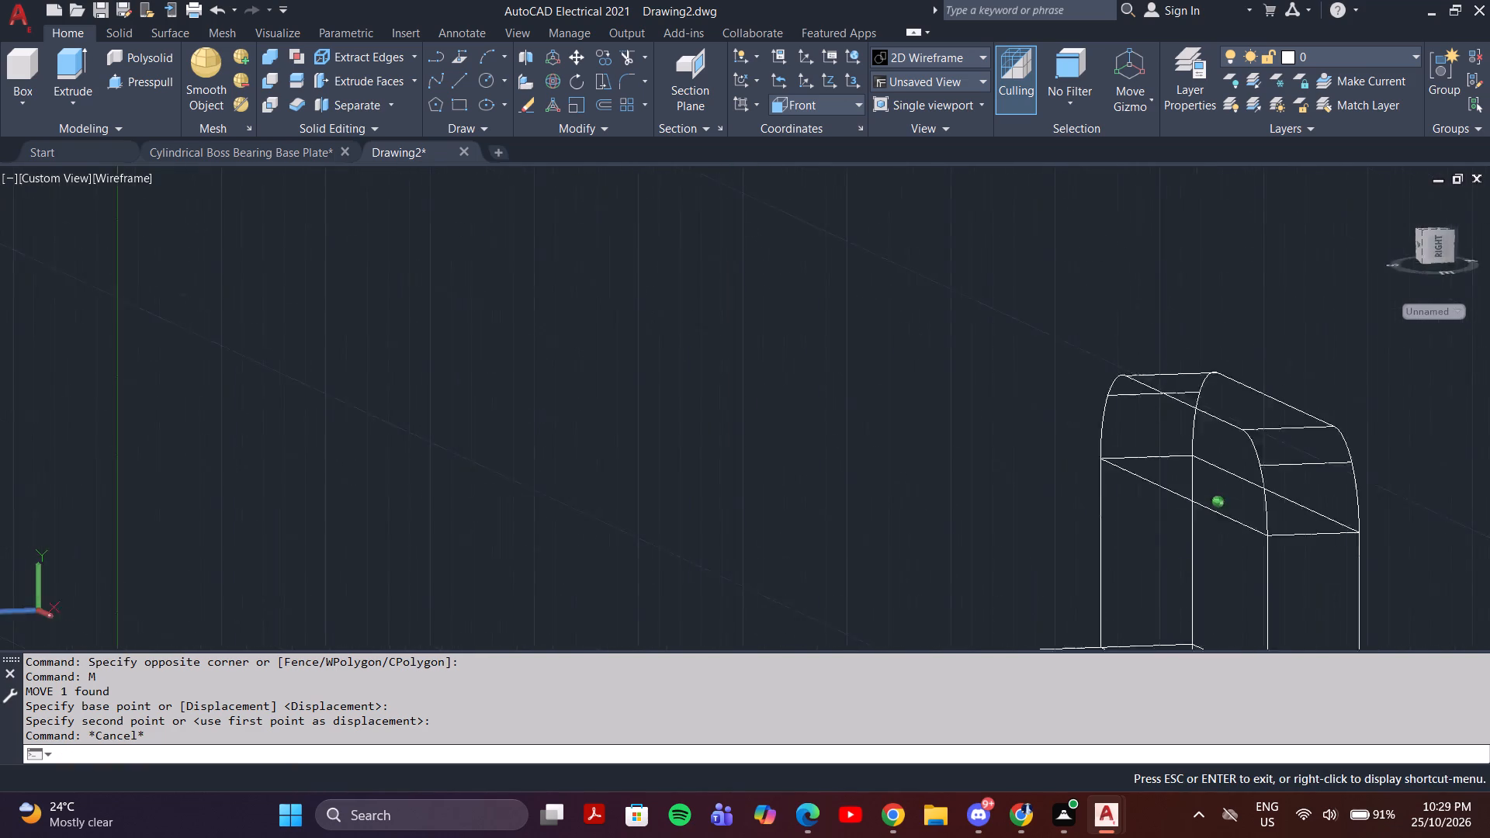
Examine the wireframe model from several sides, checking how the rounded solid sits on the upright plate and base.
{"action": "middle_click_drag", "start_coordinate": [1384, 621], "coordinate": [1409, 608], "text": "shift"}
{"action": "scroll", "coordinate": [1358, 597], "scroll_direction": "down", "scroll_amount": 3}
{"action": "middle_click_drag", "start_coordinate": [1350, 591], "coordinate": [1244, 552]}
{"action": "middle_click_drag", "start_coordinate": [1254, 560], "coordinate": [1236, 575], "text": "shift"}
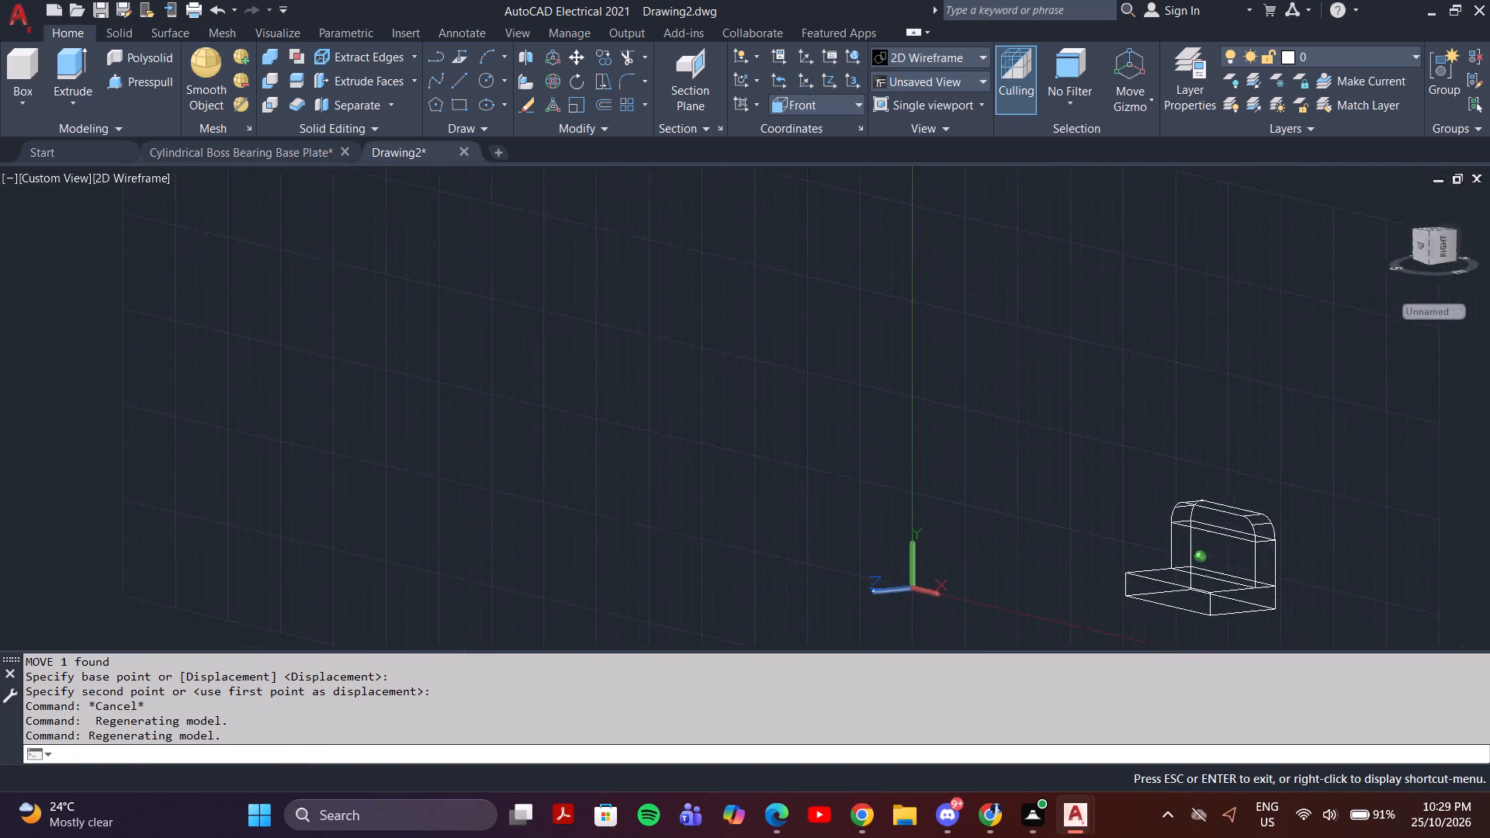
{"action": "middle_click_drag", "start_coordinate": [1236, 575], "coordinate": [1235, 583], "text": "shift"}
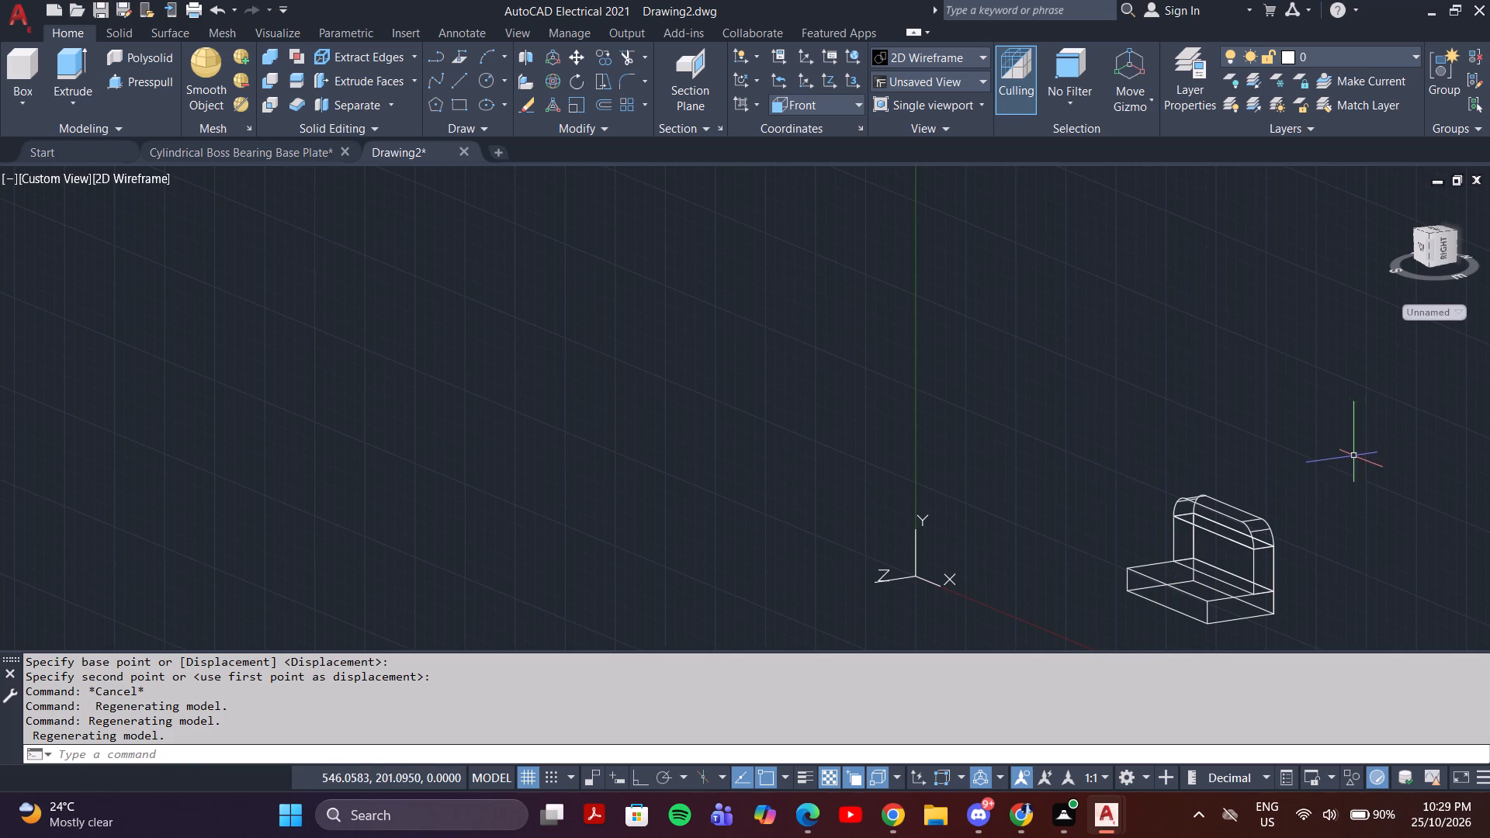
{"action": "middle_click_drag", "start_coordinate": [1364, 487], "coordinate": [1276, 470], "text": "shift"}
{"action": "middle_click_drag", "start_coordinate": [1265, 521], "coordinate": [1374, 549]}
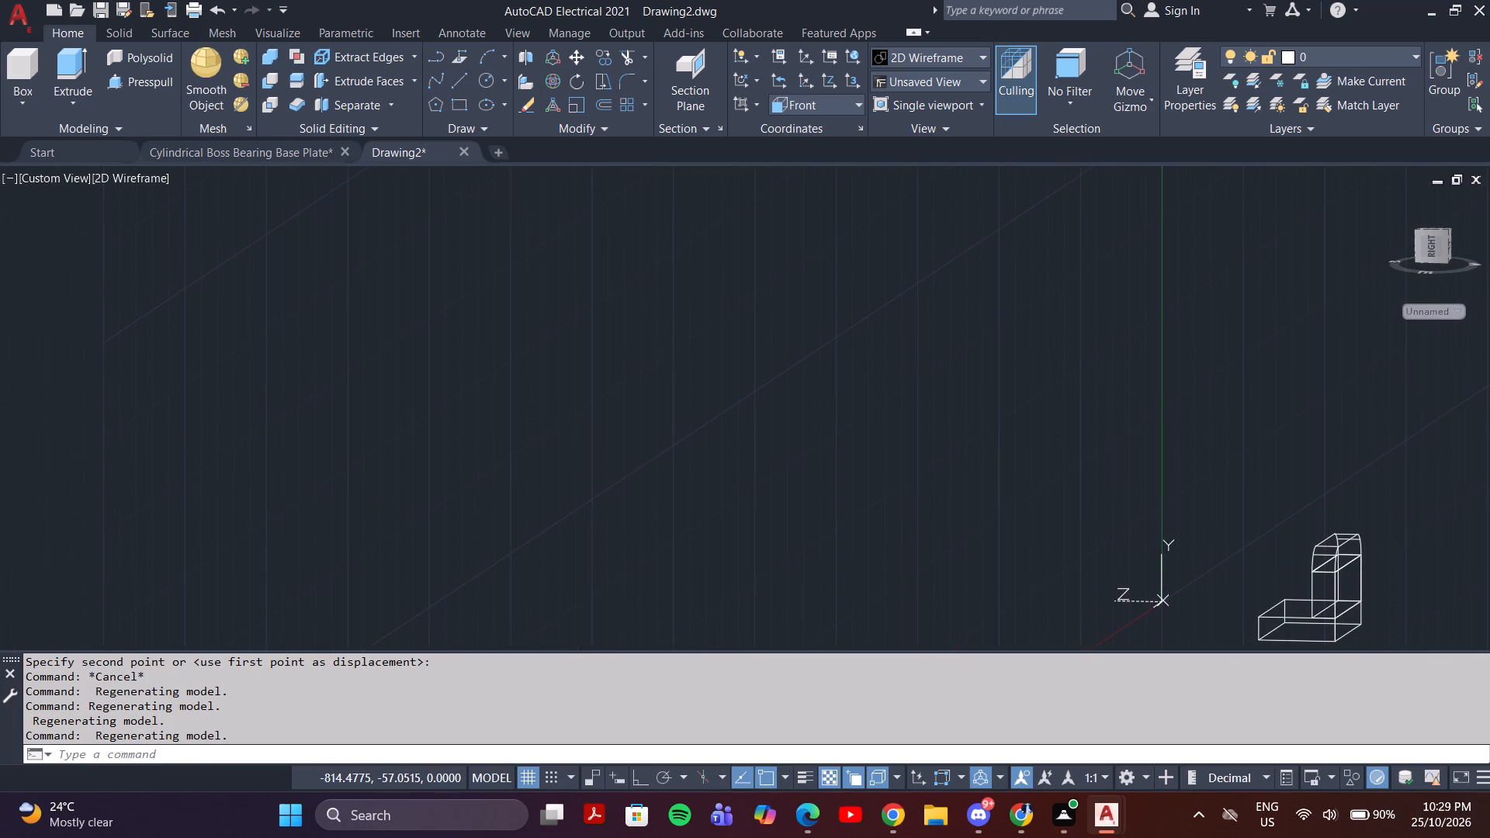
{"action": "middle_click_drag", "start_coordinate": [1367, 568], "coordinate": [1331, 646], "text": "shift"}
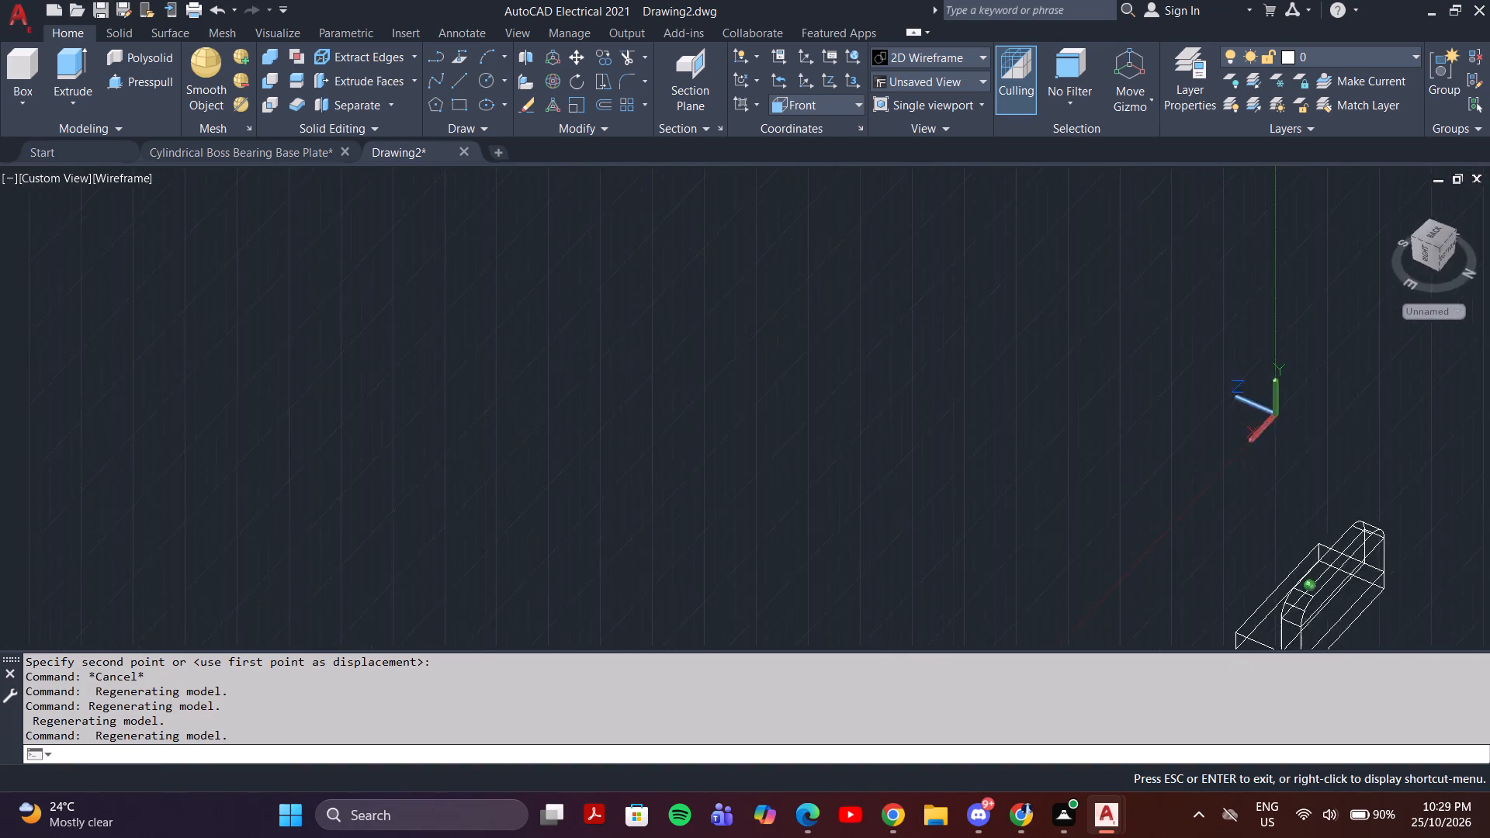
{"action": "middle_click_drag", "start_coordinate": [1331, 646], "coordinate": [1488, 575], "text": "shift"}
{"action": "middle_click_drag", "start_coordinate": [1426, 558], "coordinate": [1049, 459]}
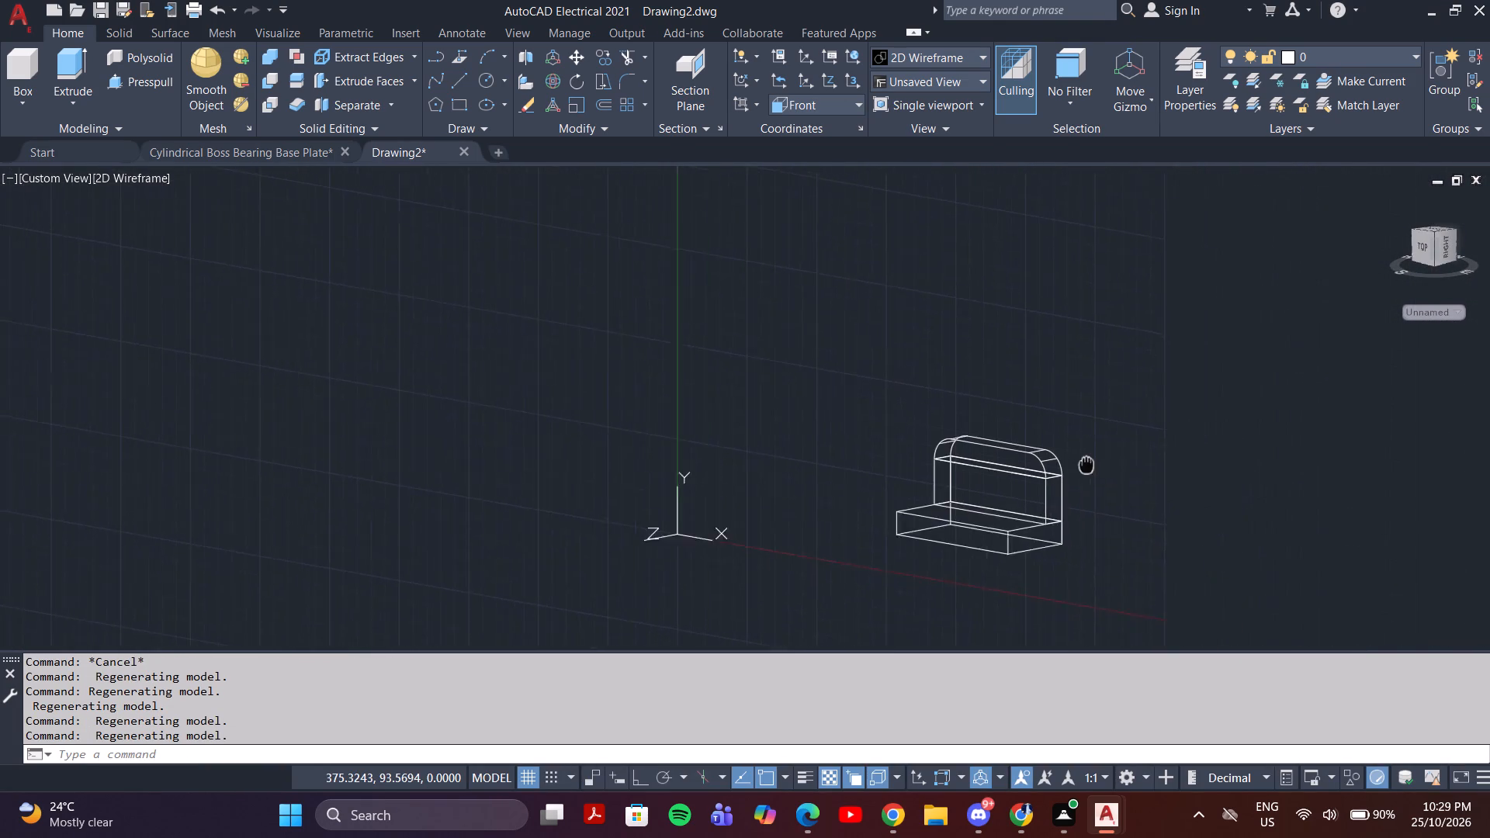
{"action": "middle_click_drag", "start_coordinate": [1049, 459], "coordinate": [1039, 457]}
{"action": "middle_click_drag", "start_coordinate": [1055, 471], "coordinate": [1037, 471], "text": "shift"}
{"action": "scroll", "coordinate": [962, 493], "scroll_direction": "up", "scroll_amount": 2}
{"action": "middle_click_drag", "start_coordinate": [1098, 469], "coordinate": [1057, 479]}
{"action": "middle_click", "coordinate": [1111, 495], "text": "shift"}
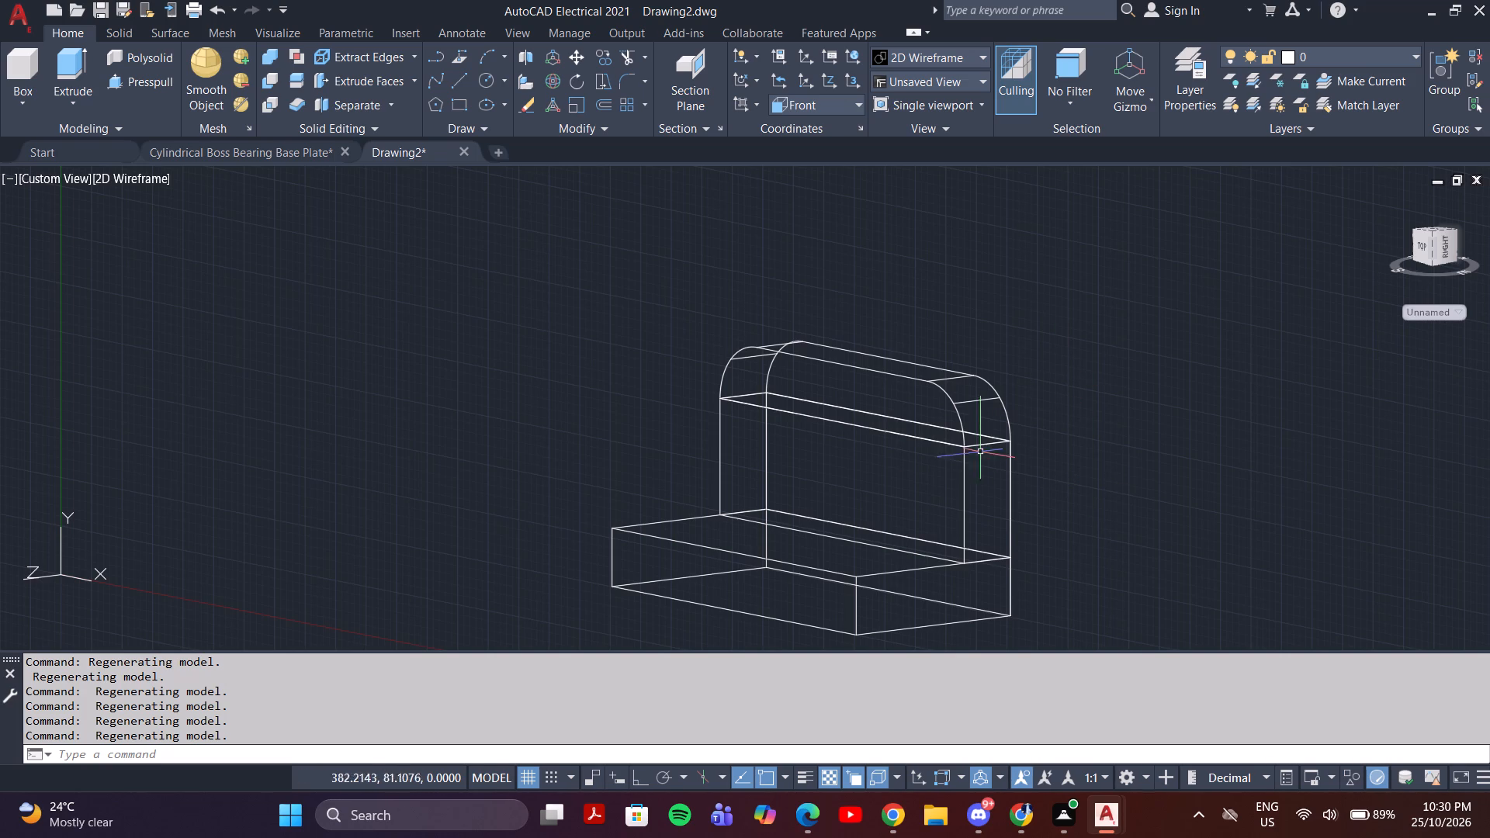
Switch the model's visual style to Conceptual.
{"action": "middle_click_drag", "start_coordinate": [950, 511], "coordinate": [884, 547], "text": "shift"}
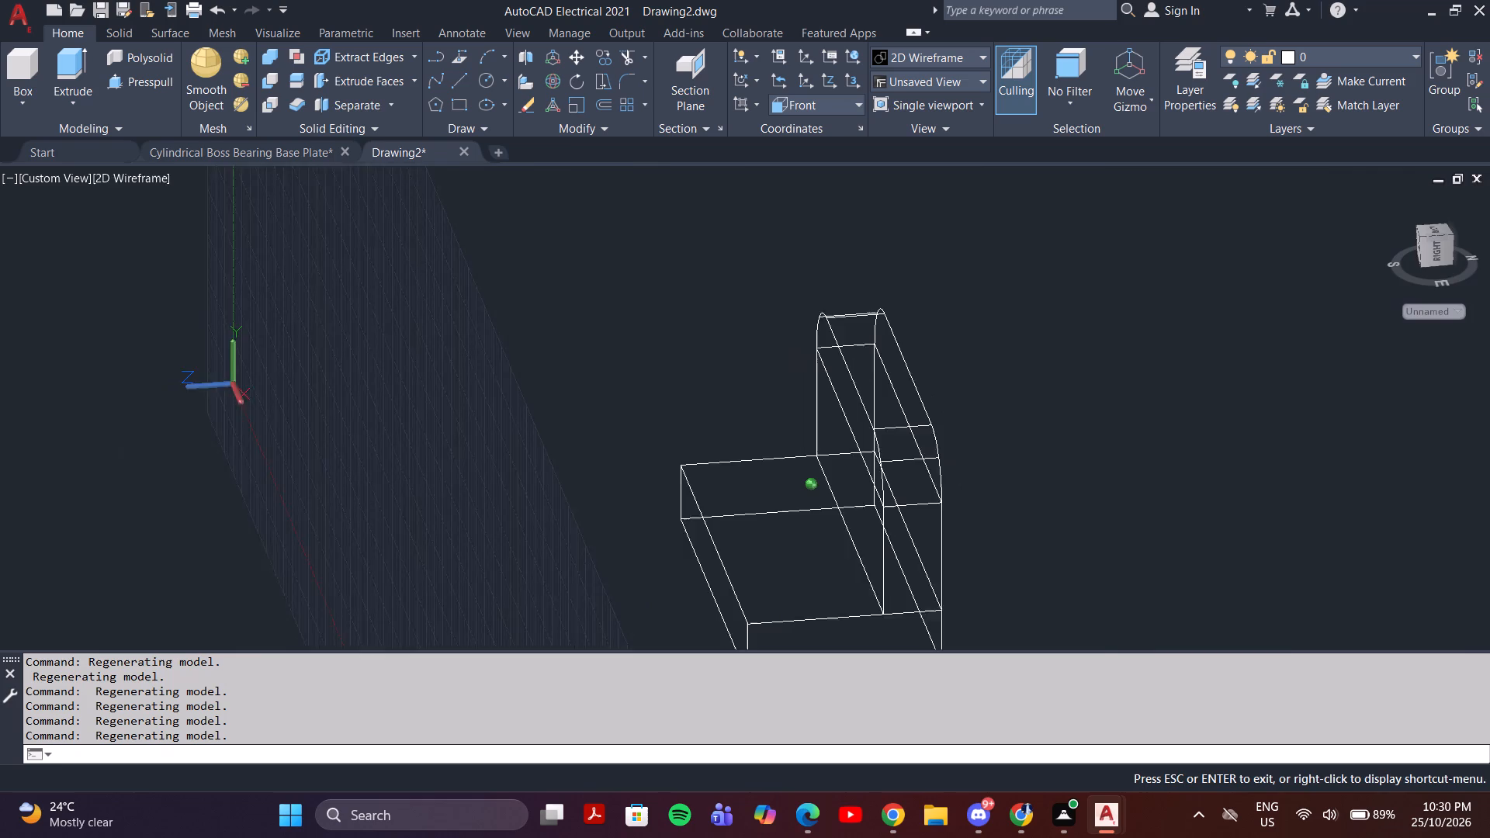
{"action": "middle_click_drag", "start_coordinate": [884, 547], "coordinate": [884, 548], "text": "shift"}
{"action": "left_click", "coordinate": [124, 178]}
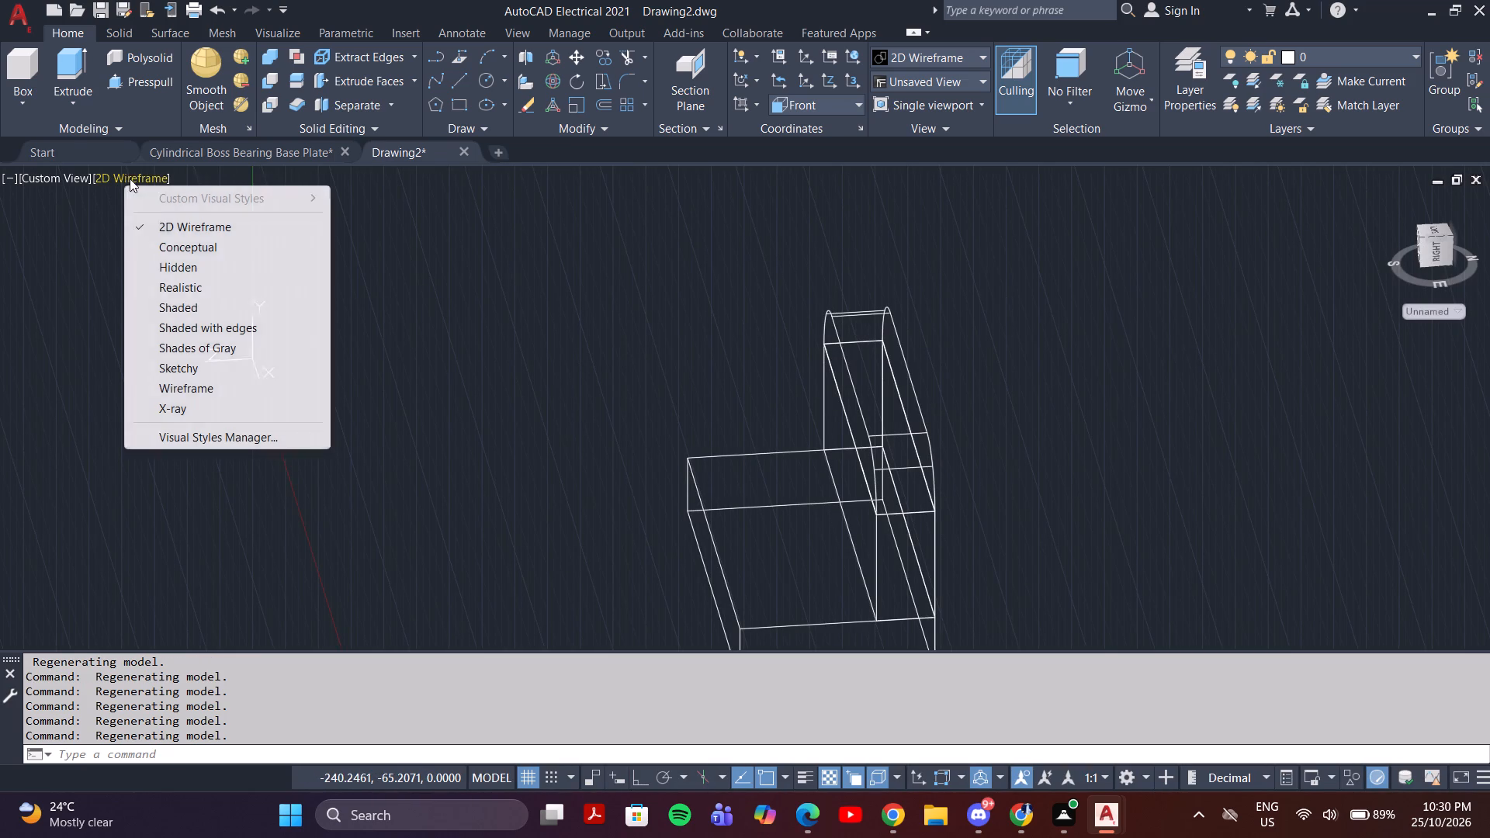
{"action": "left_click", "coordinate": [171, 248]}
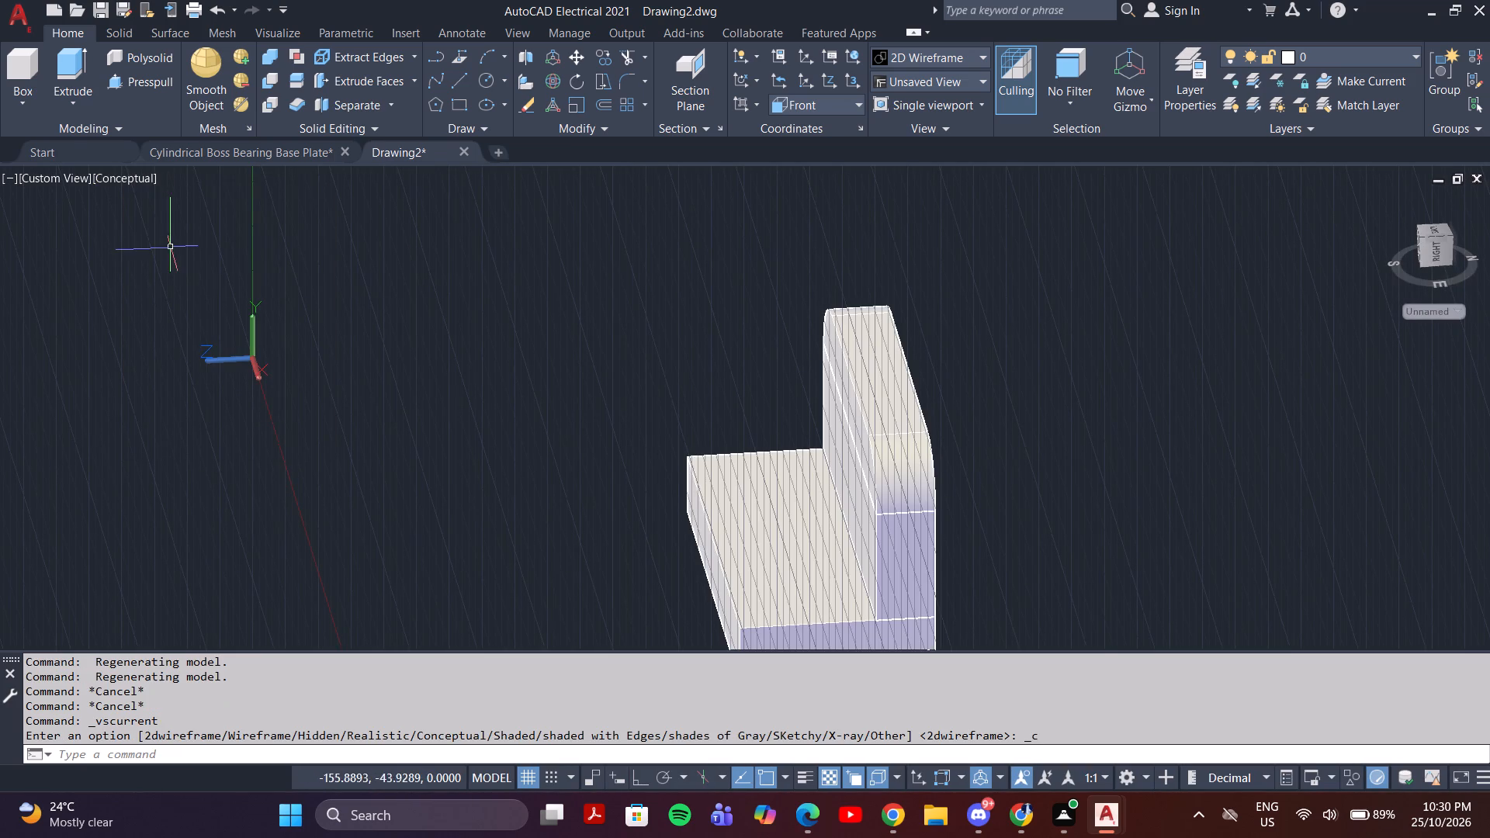
Inspect the shaded model from the back, side and front, including the joint between the rounded solid and the upright plate.
{"action": "middle_click_drag", "start_coordinate": [1240, 513], "coordinate": [1109, 565], "text": "shift"}
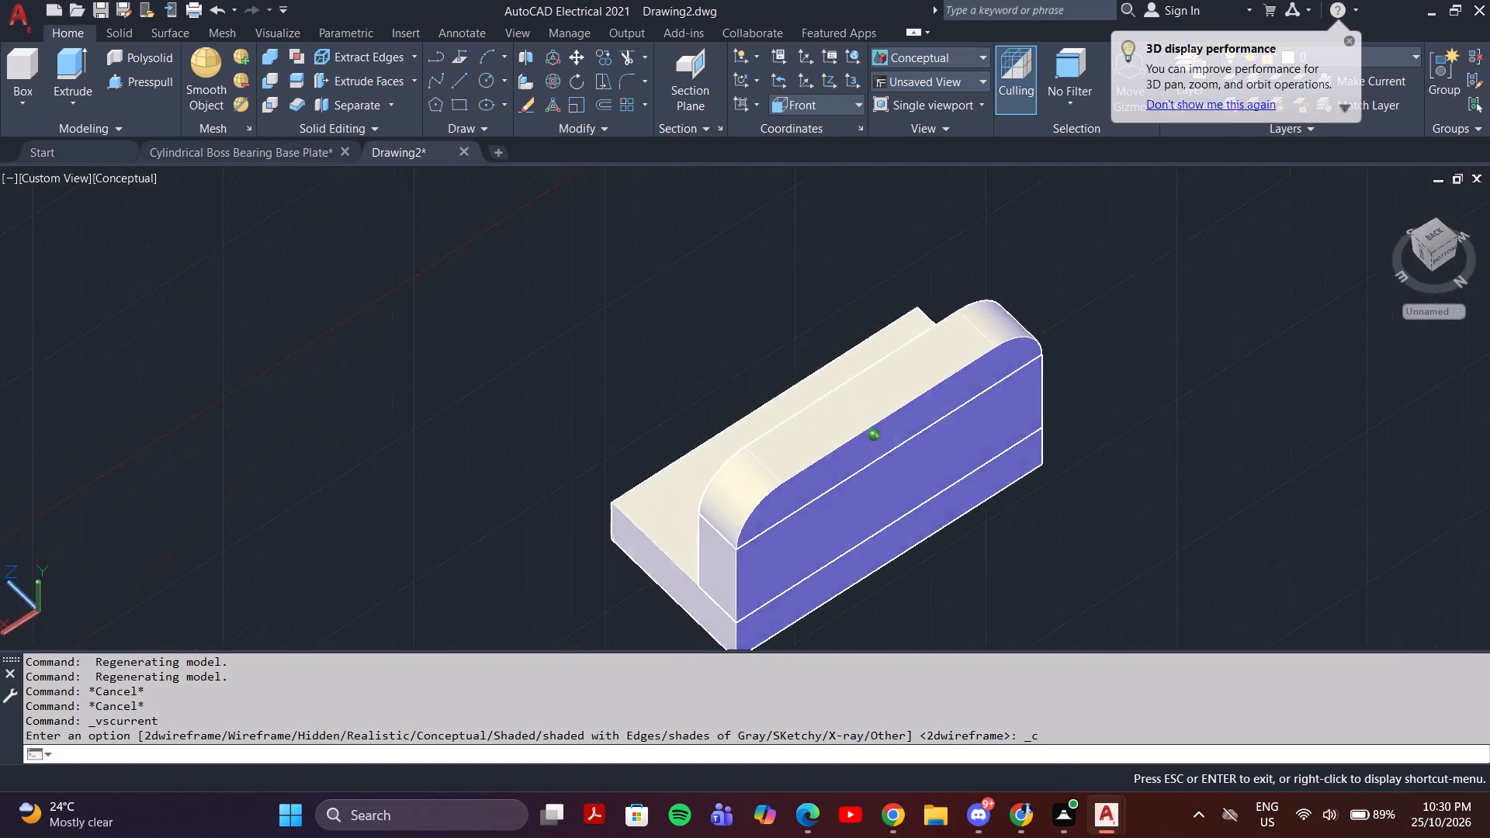
{"action": "middle_click_drag", "start_coordinate": [1109, 565], "coordinate": [1261, 519], "text": "shift"}
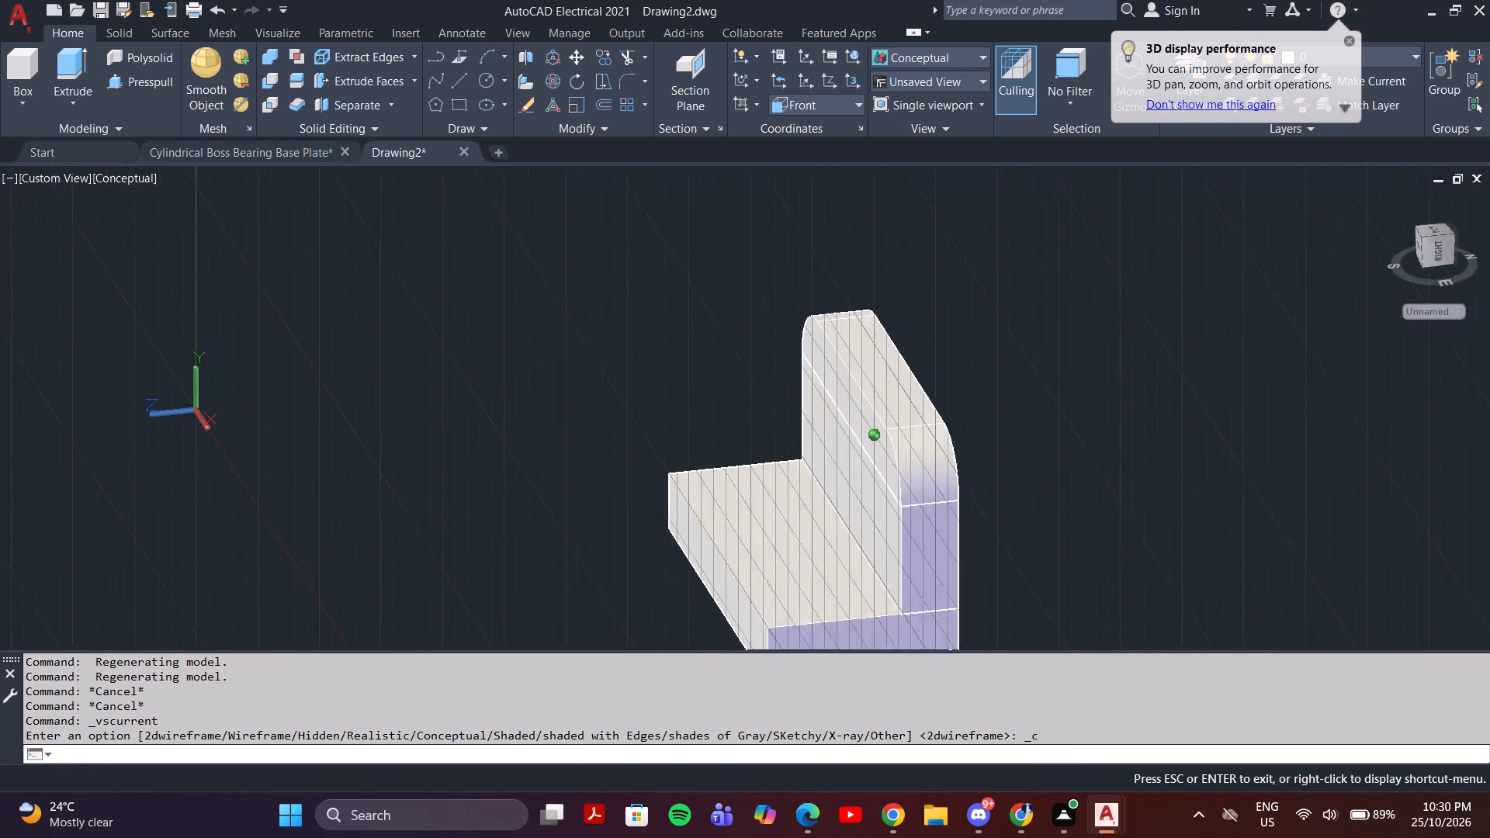
{"action": "middle_click_drag", "start_coordinate": [1261, 519], "coordinate": [1298, 528], "text": "shift"}
{"action": "scroll", "coordinate": [898, 497], "scroll_direction": "up", "scroll_amount": 2}
{"action": "middle_click_drag", "start_coordinate": [970, 455], "coordinate": [1005, 413]}
{"action": "scroll", "coordinate": [999, 414], "scroll_direction": "up", "scroll_amount": 1}
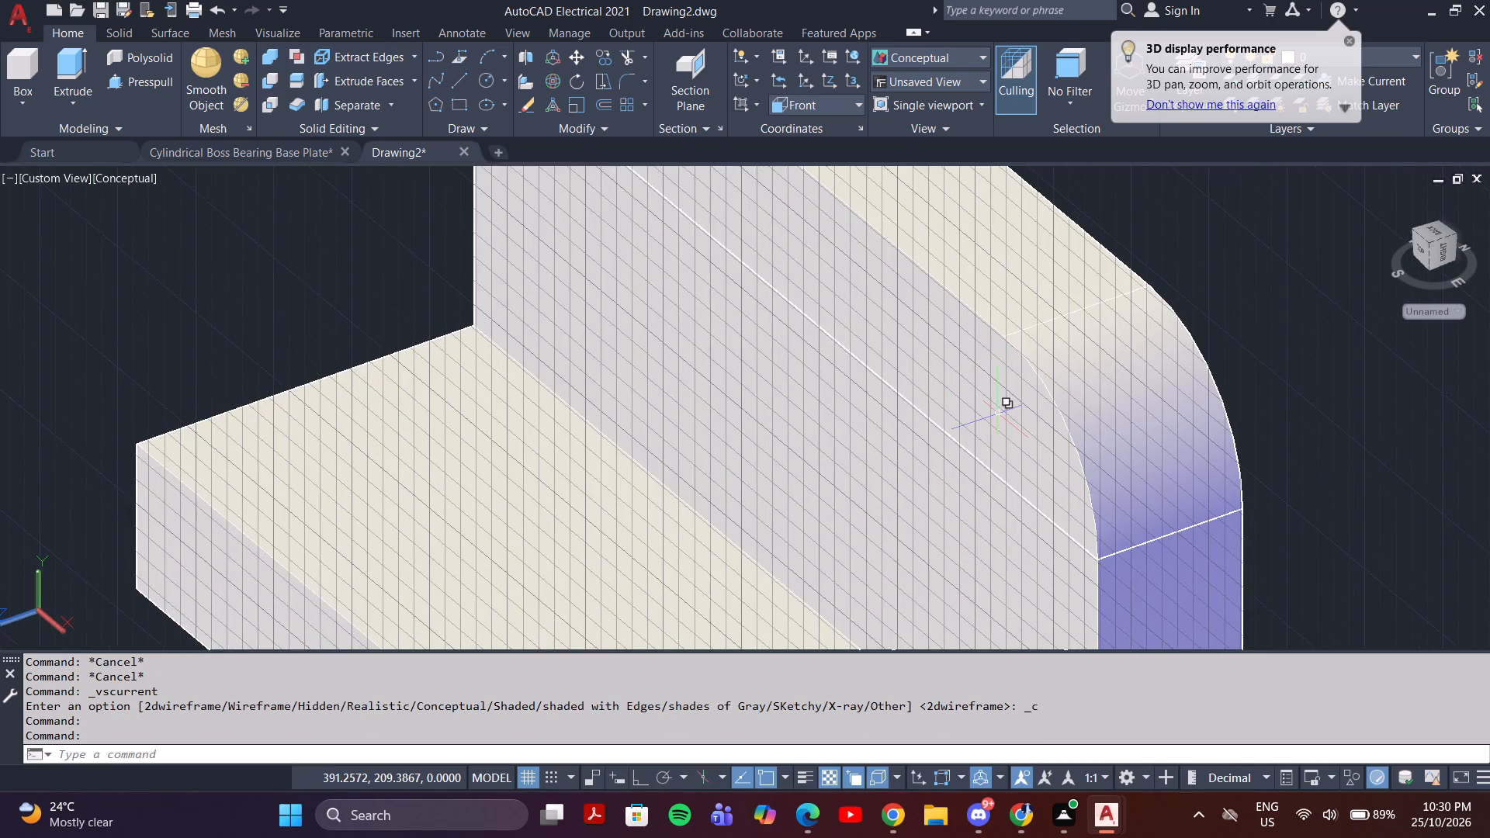
{"action": "scroll", "coordinate": [998, 414], "scroll_direction": "down", "scroll_amount": 3}
{"action": "middle_click_drag", "start_coordinate": [996, 414], "coordinate": [1042, 372], "text": "shift"}
{"action": "middle_click_drag", "start_coordinate": [997, 402], "coordinate": [936, 455]}
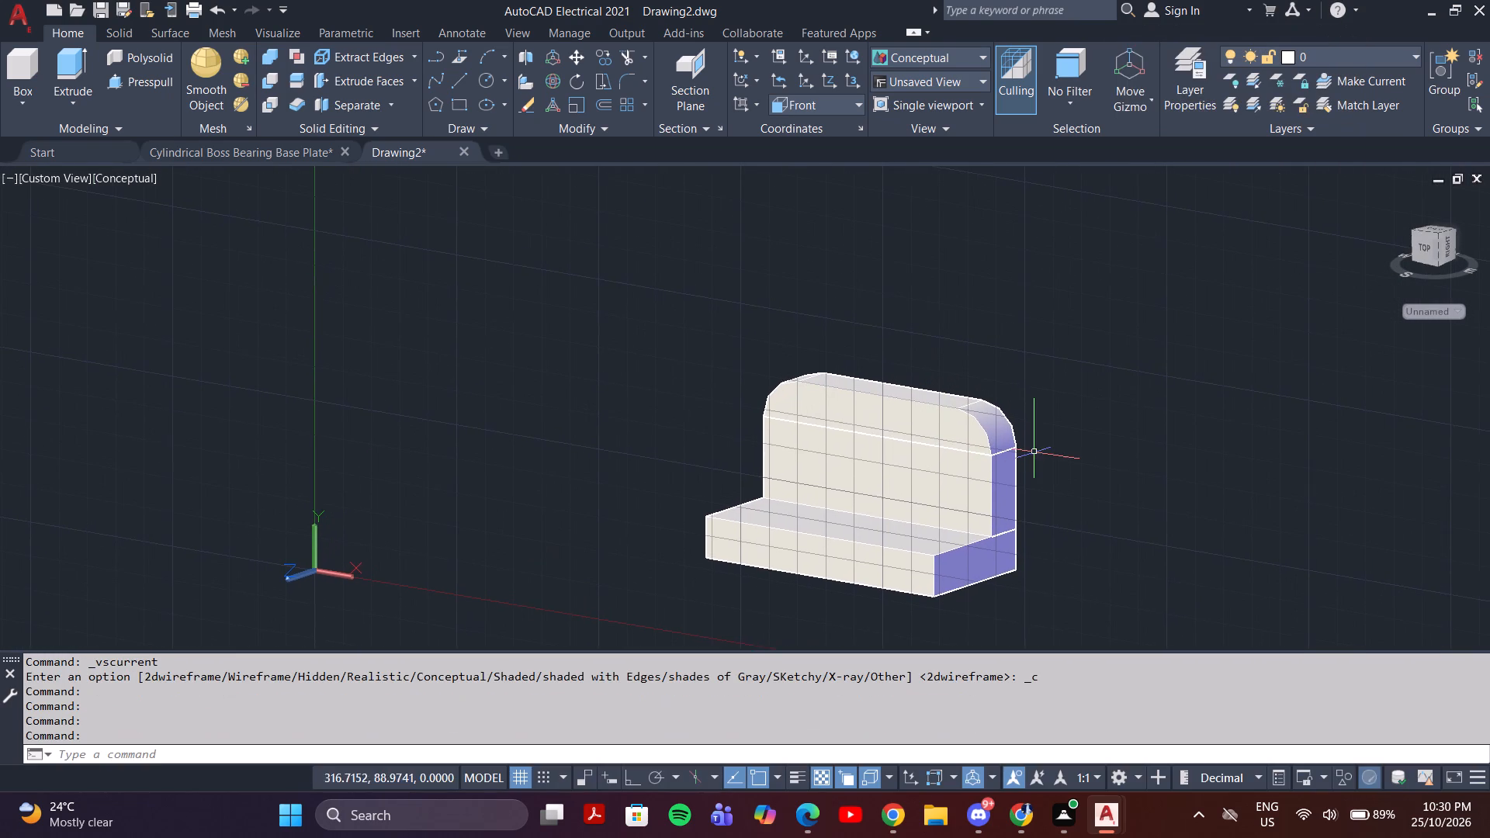
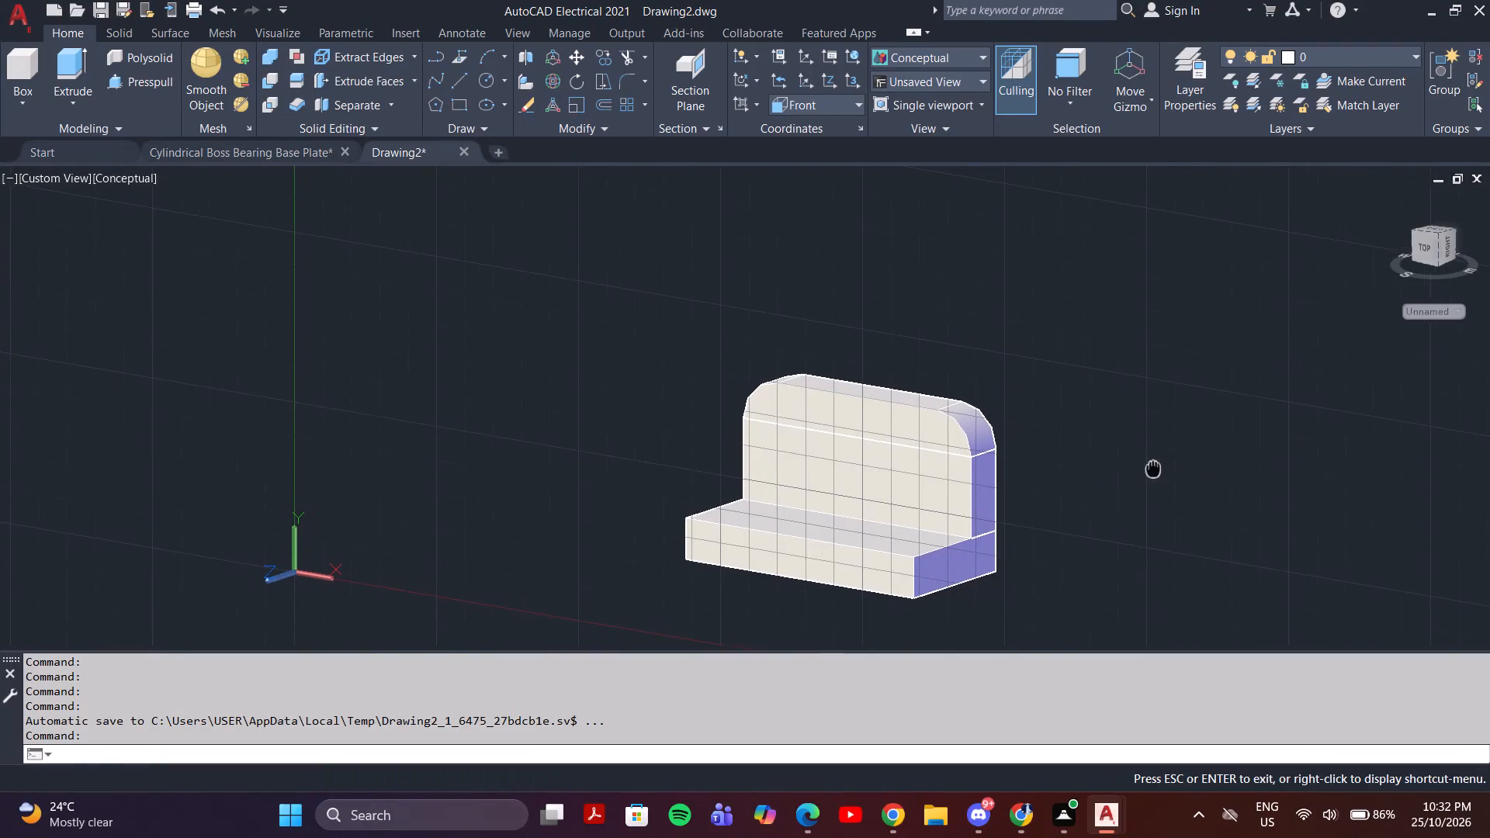
Inspect the shaded model from an angled front +X view, including close up where the rounded solid meets the upright plate.
{"action": "middle_click_drag", "start_coordinate": [1138, 469], "coordinate": [1081, 495], "text": "shift"}
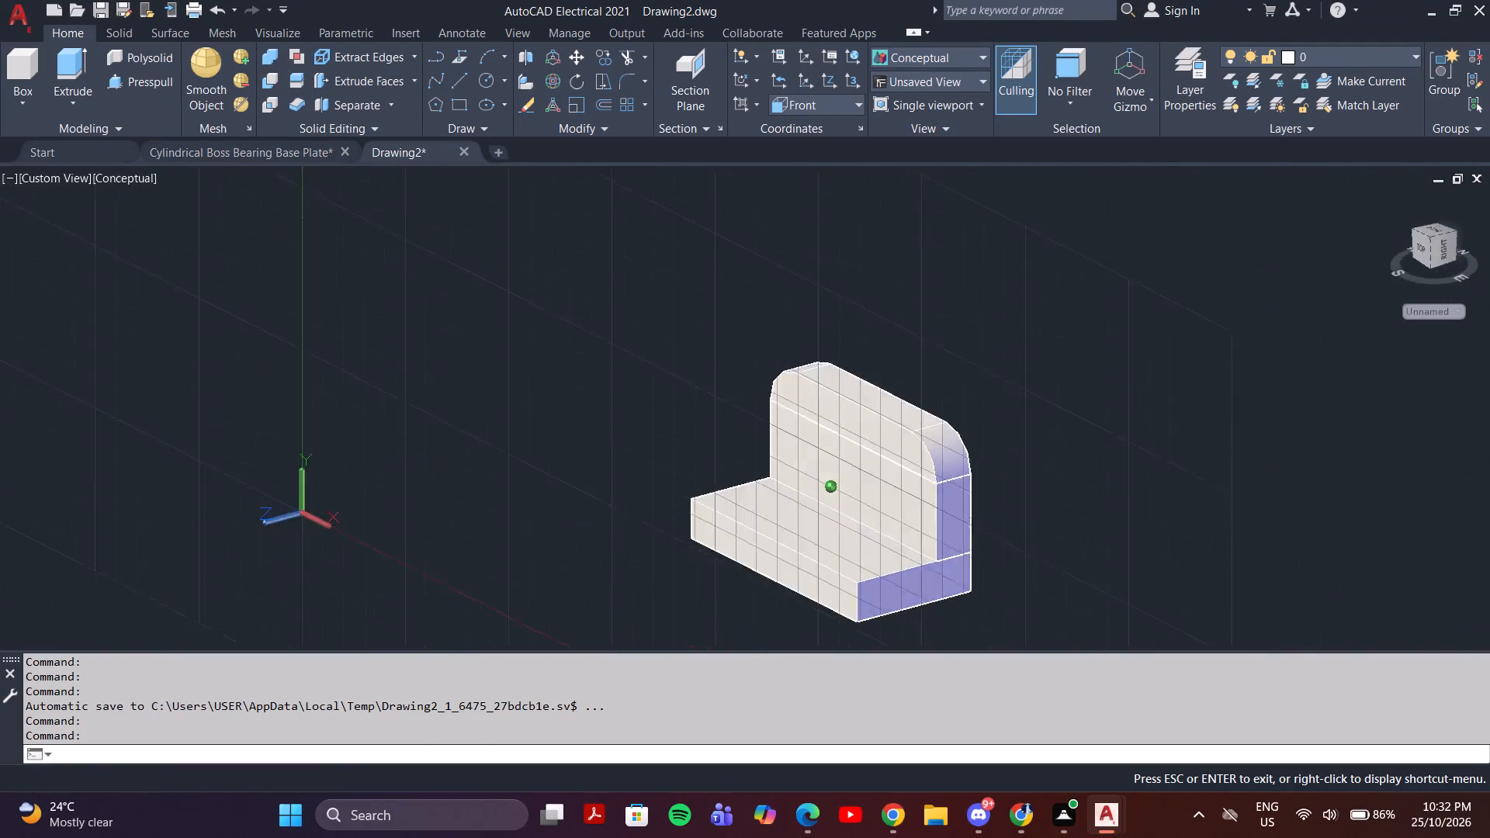
{"action": "middle_click_drag", "start_coordinate": [1081, 495], "coordinate": [1092, 514], "text": "shift"}
{"action": "scroll", "coordinate": [881, 520], "scroll_direction": "up", "scroll_amount": 3}
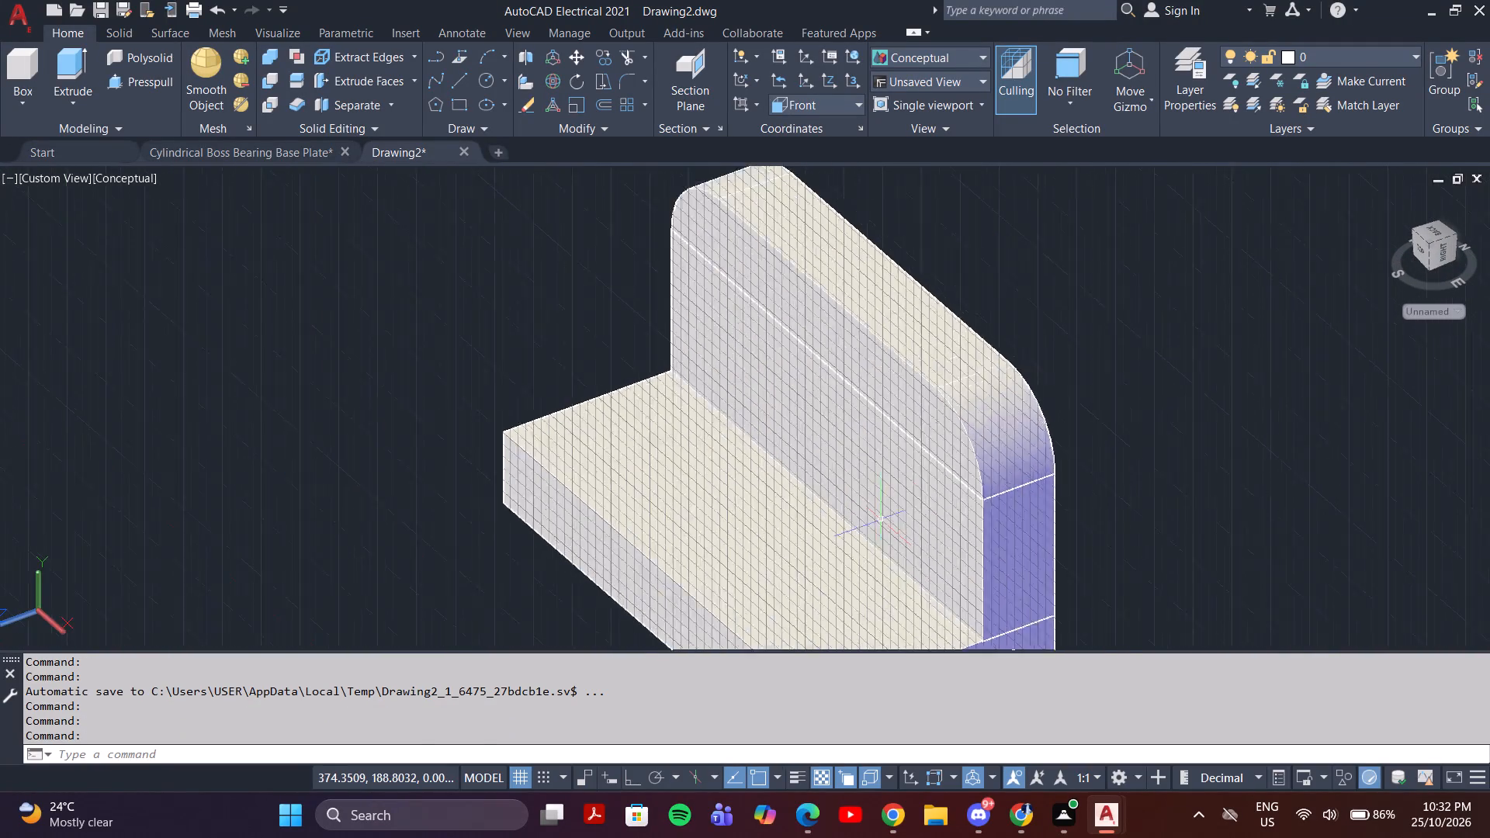
{"action": "scroll", "coordinate": [881, 520], "scroll_direction": "down", "scroll_amount": 3}
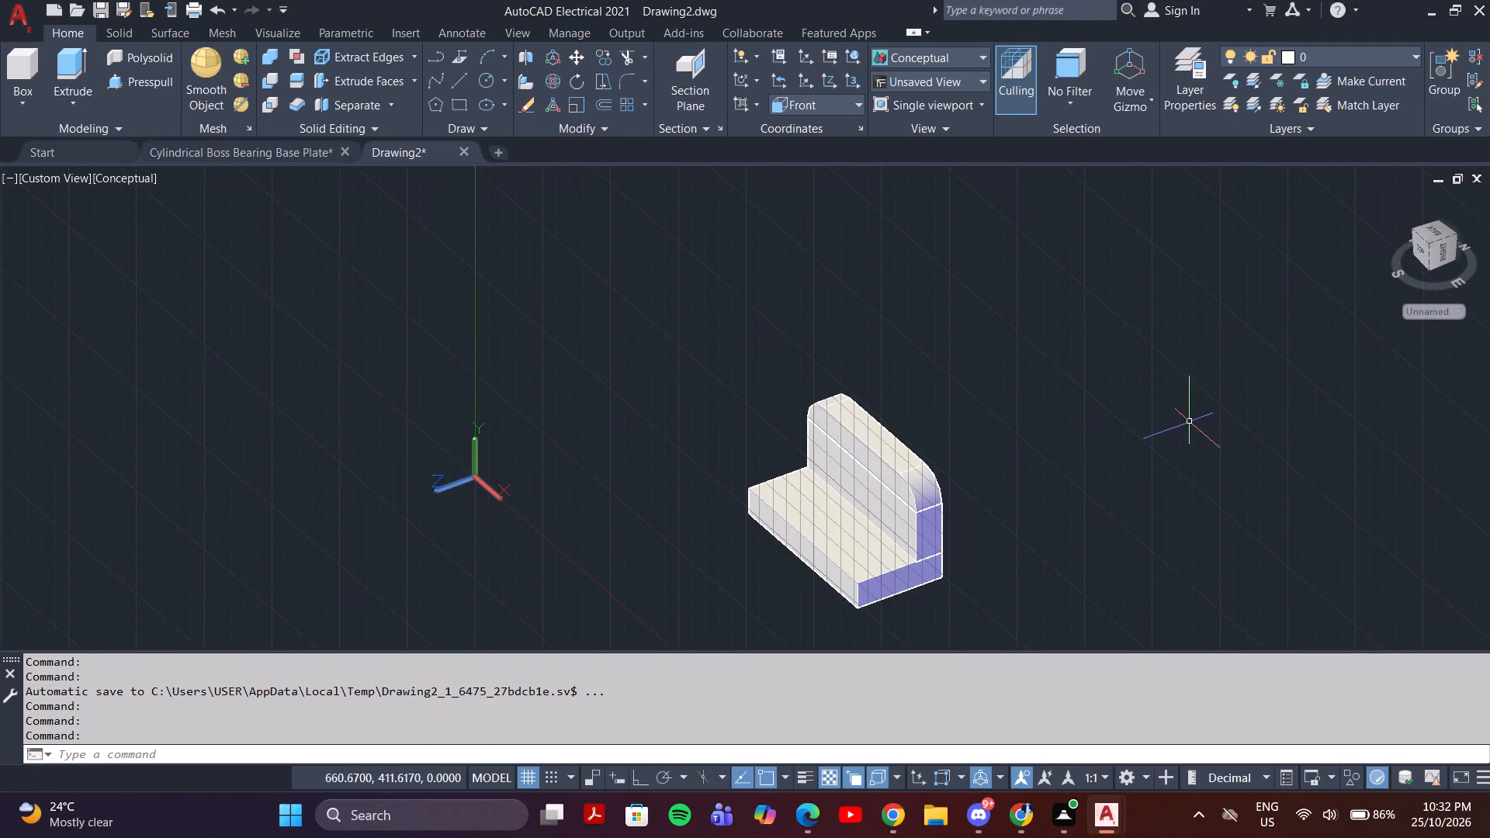
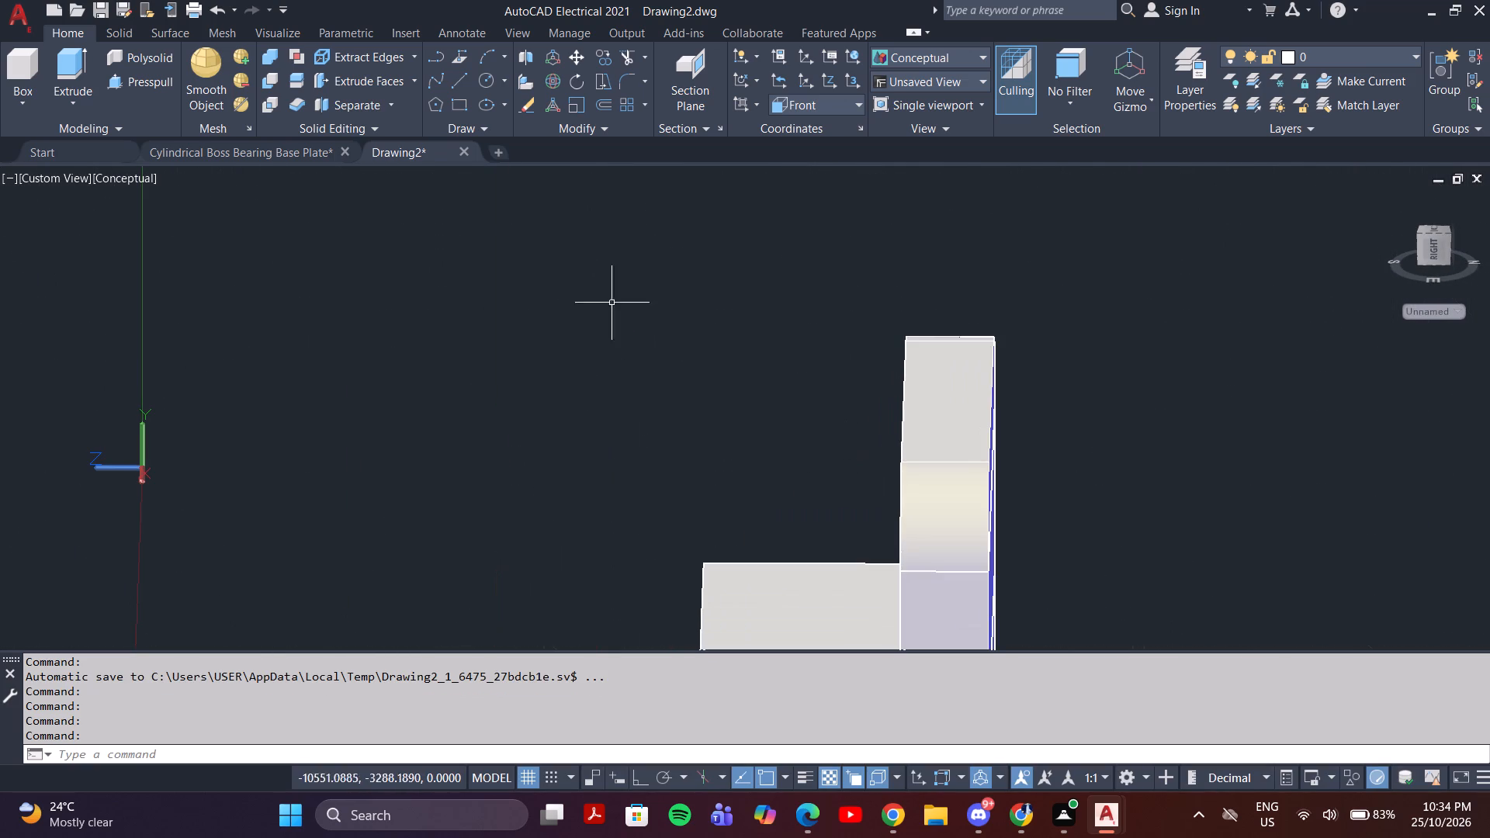
Switch the model's visual style from Conceptual to 2D Wireframe.
{"action": "left_click", "coordinate": [137, 181]}
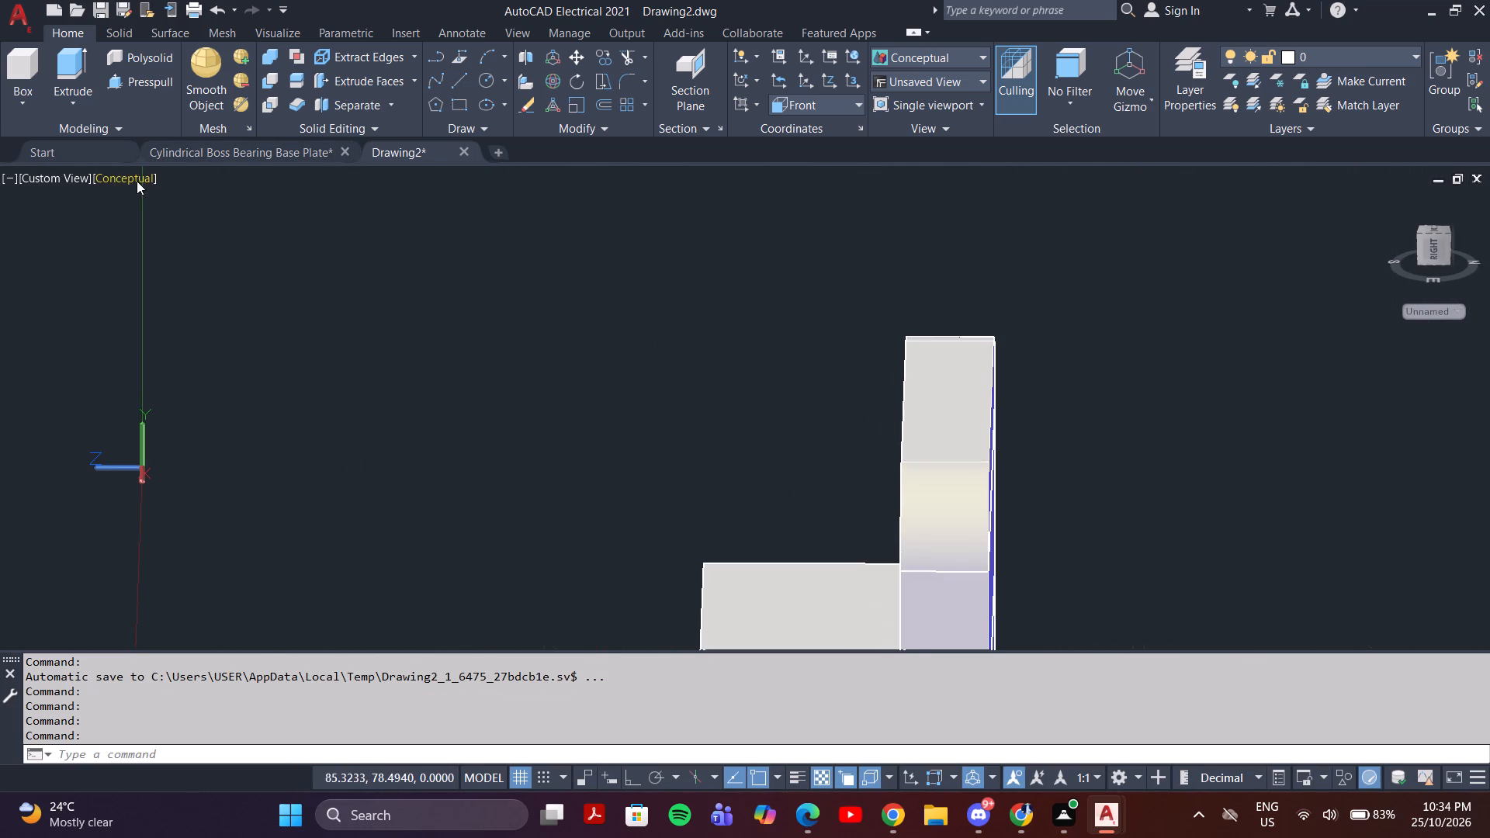
{"action": "left_click", "coordinate": [123, 179]}
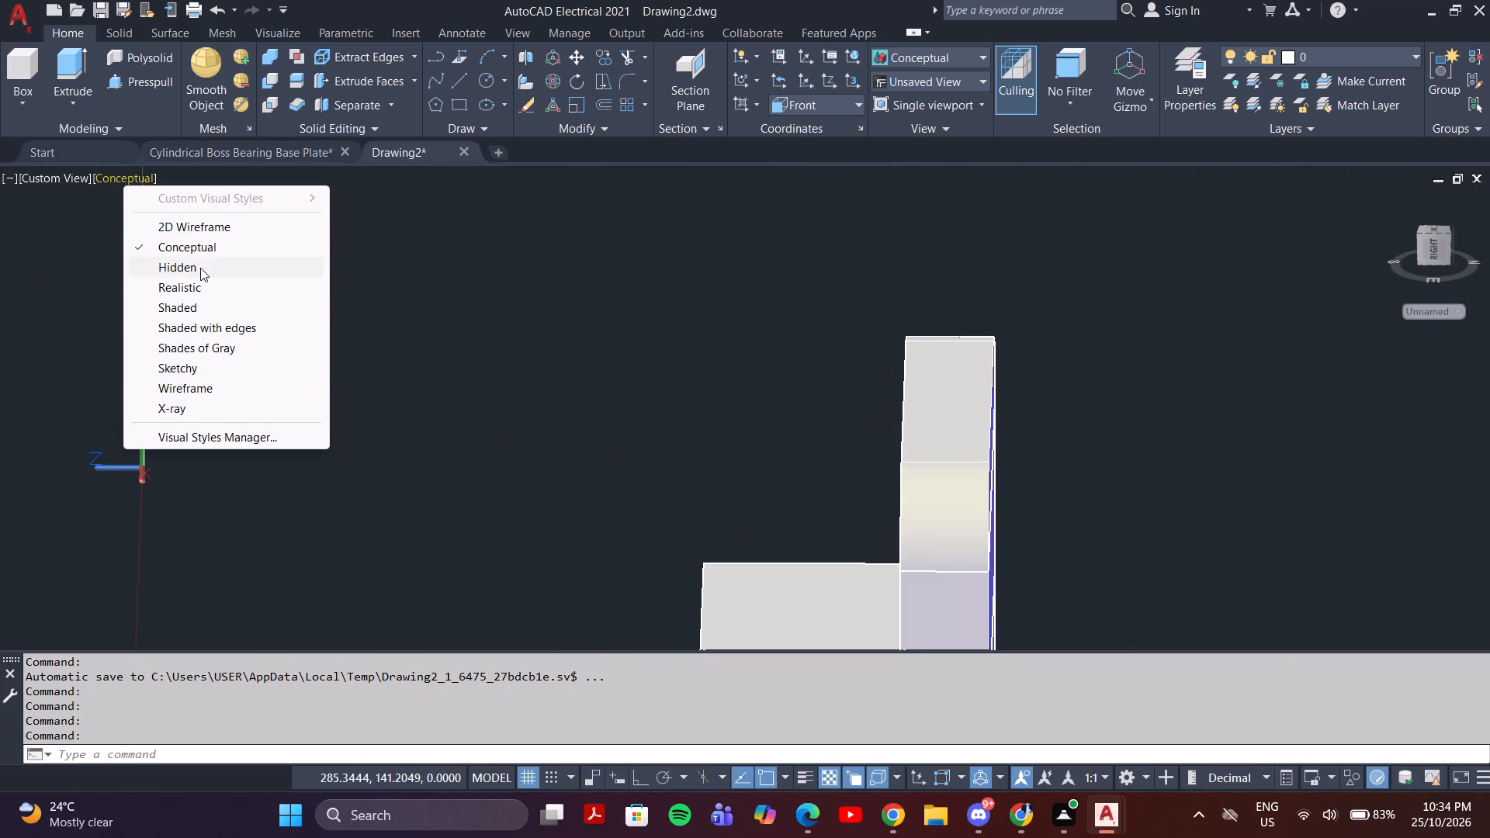
{"action": "left_click", "coordinate": [196, 235]}
Examine the wireframe from several angles, including close up at the upright plate and the rounded solid.
{"action": "middle_click_drag", "start_coordinate": [728, 423], "coordinate": [822, 469]}
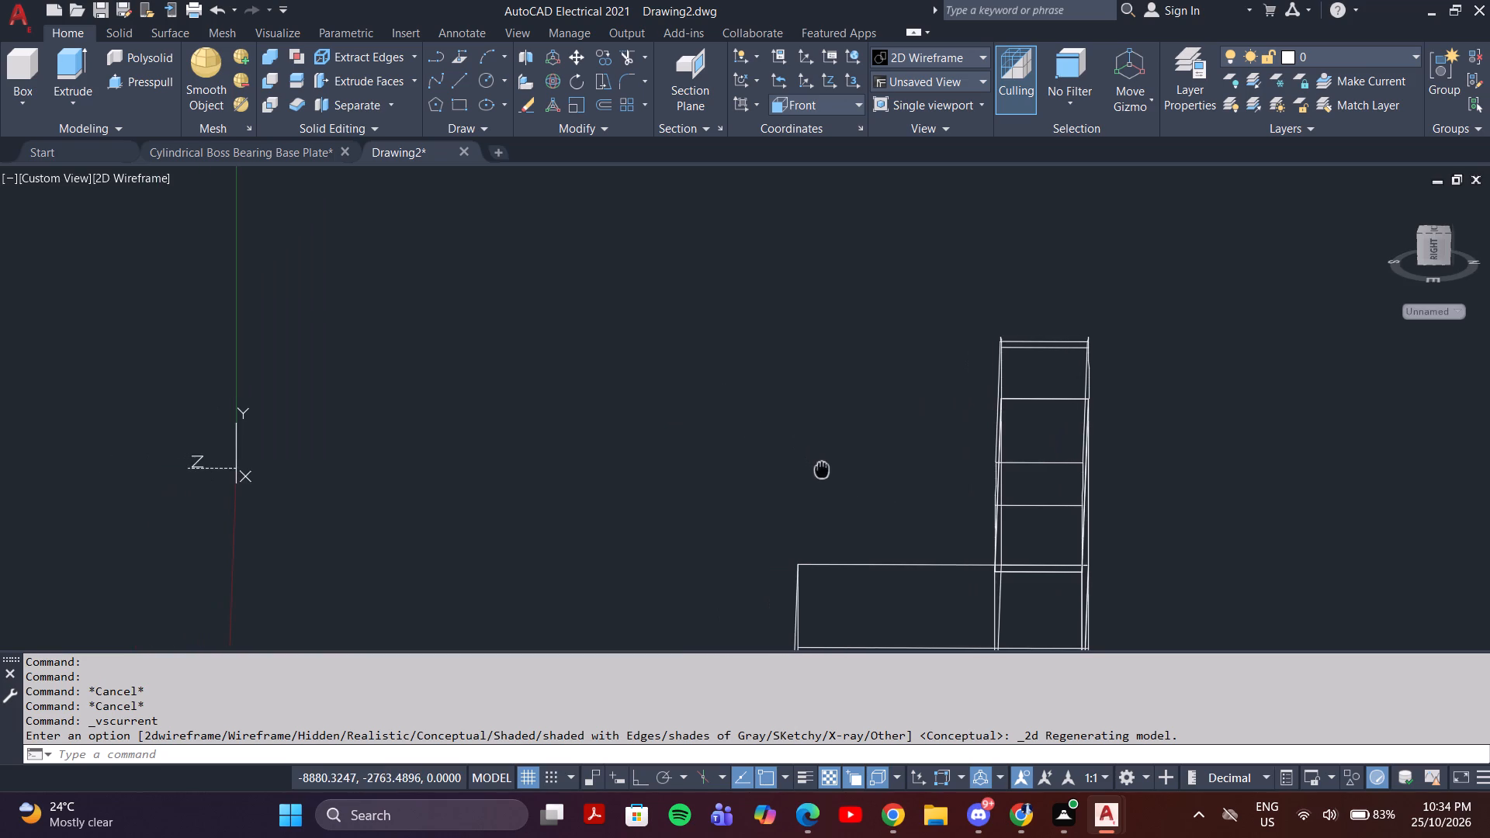
{"action": "middle_click_drag", "start_coordinate": [822, 469], "coordinate": [822, 468]}
{"action": "middle_click_drag", "start_coordinate": [1038, 545], "coordinate": [1137, 577], "text": "shift"}
{"action": "scroll", "coordinate": [1063, 585], "scroll_direction": "up", "scroll_amount": 2}
{"action": "middle_click_drag", "start_coordinate": [1049, 590], "coordinate": [923, 534]}
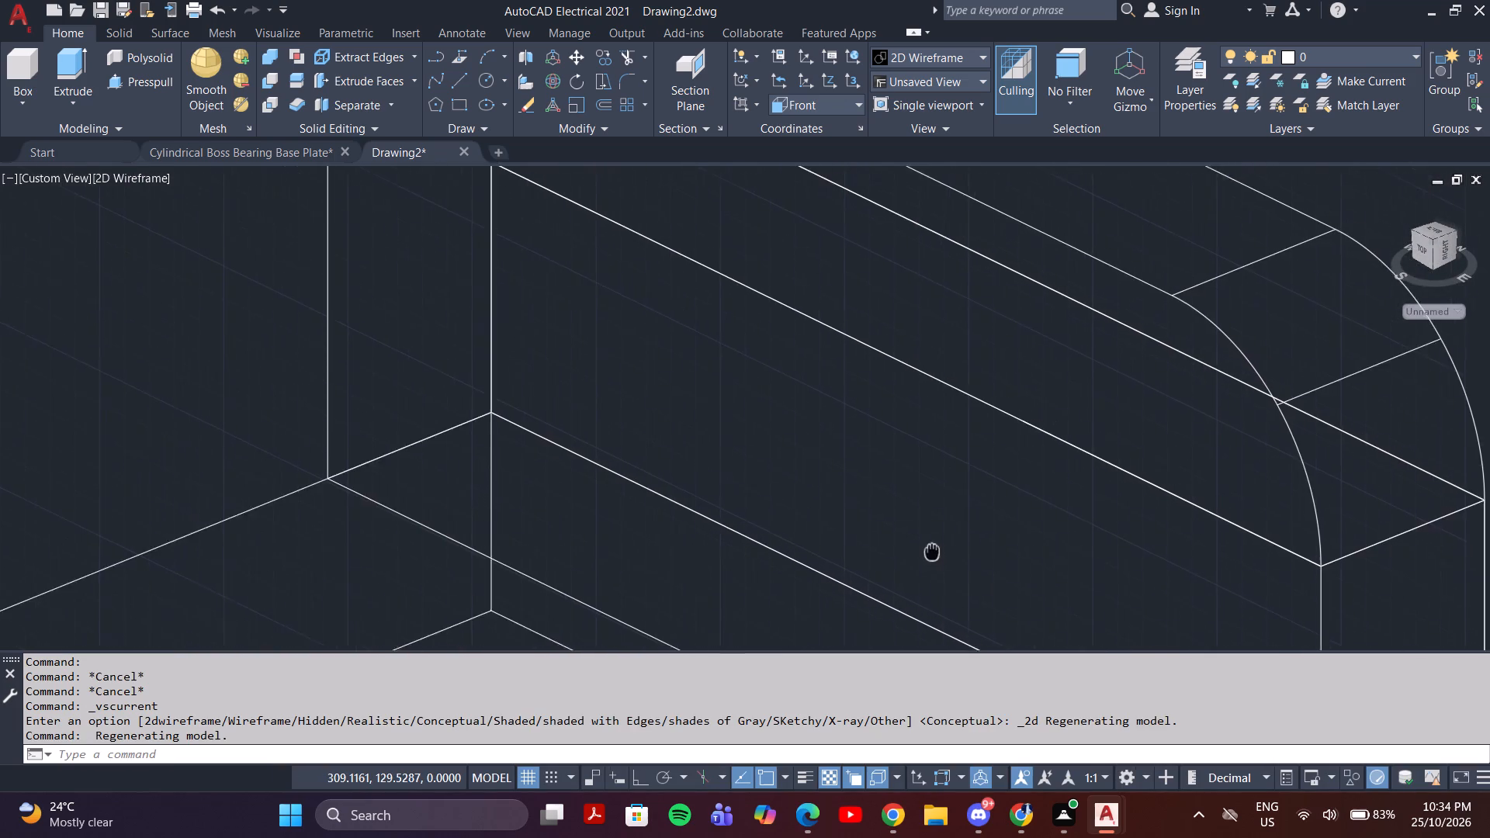
{"action": "middle_click_drag", "start_coordinate": [923, 534], "coordinate": [920, 527]}
{"action": "scroll", "coordinate": [922, 519], "scroll_direction": "down", "scroll_amount": 3}
{"action": "middle_click_drag", "start_coordinate": [966, 528], "coordinate": [849, 488]}
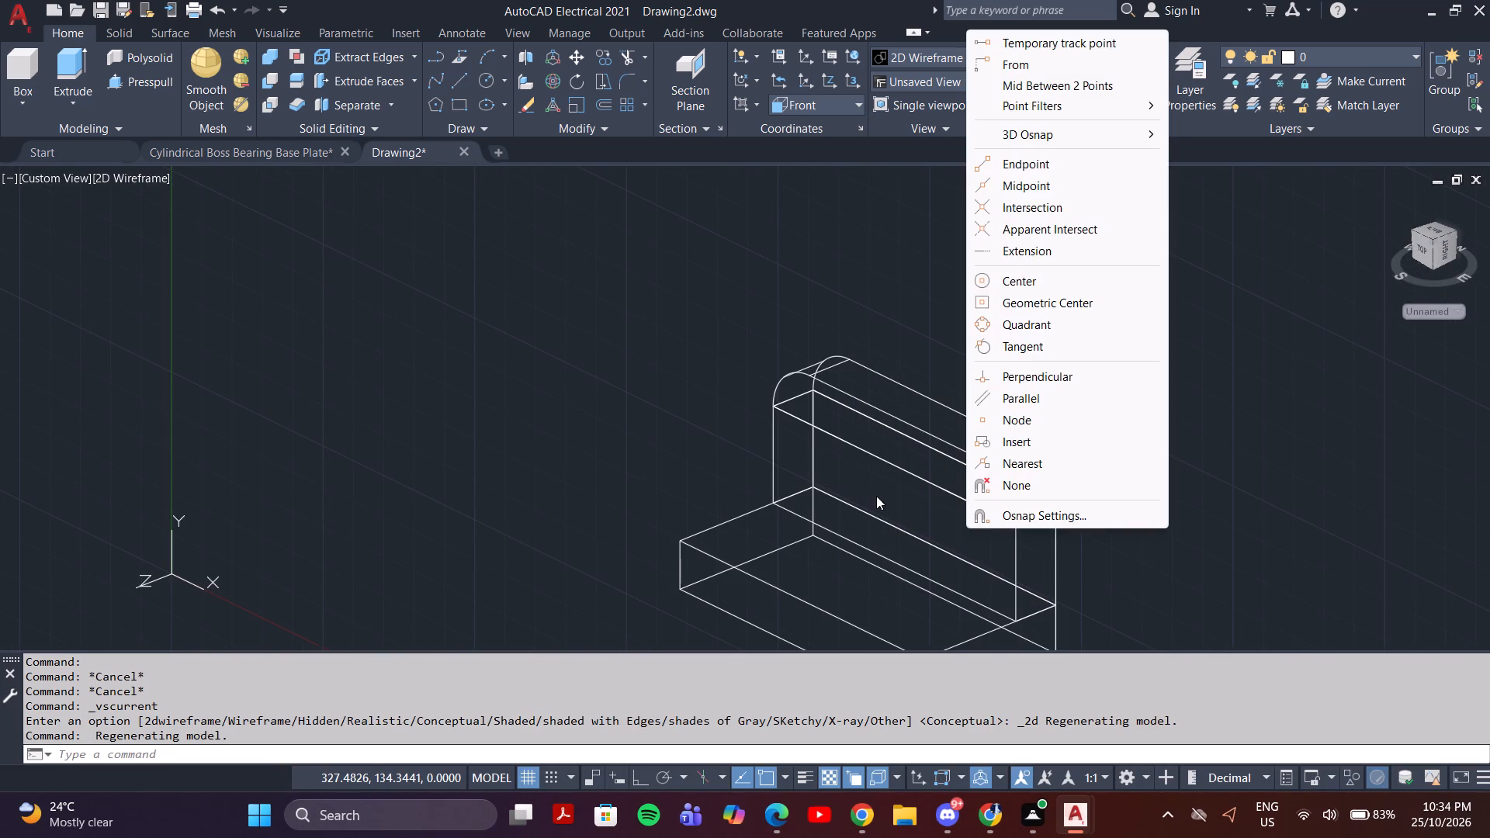
{"action": "key", "text": "Escape"}
{"action": "middle_click_drag", "start_coordinate": [1019, 524], "coordinate": [925, 585], "text": "shift"}
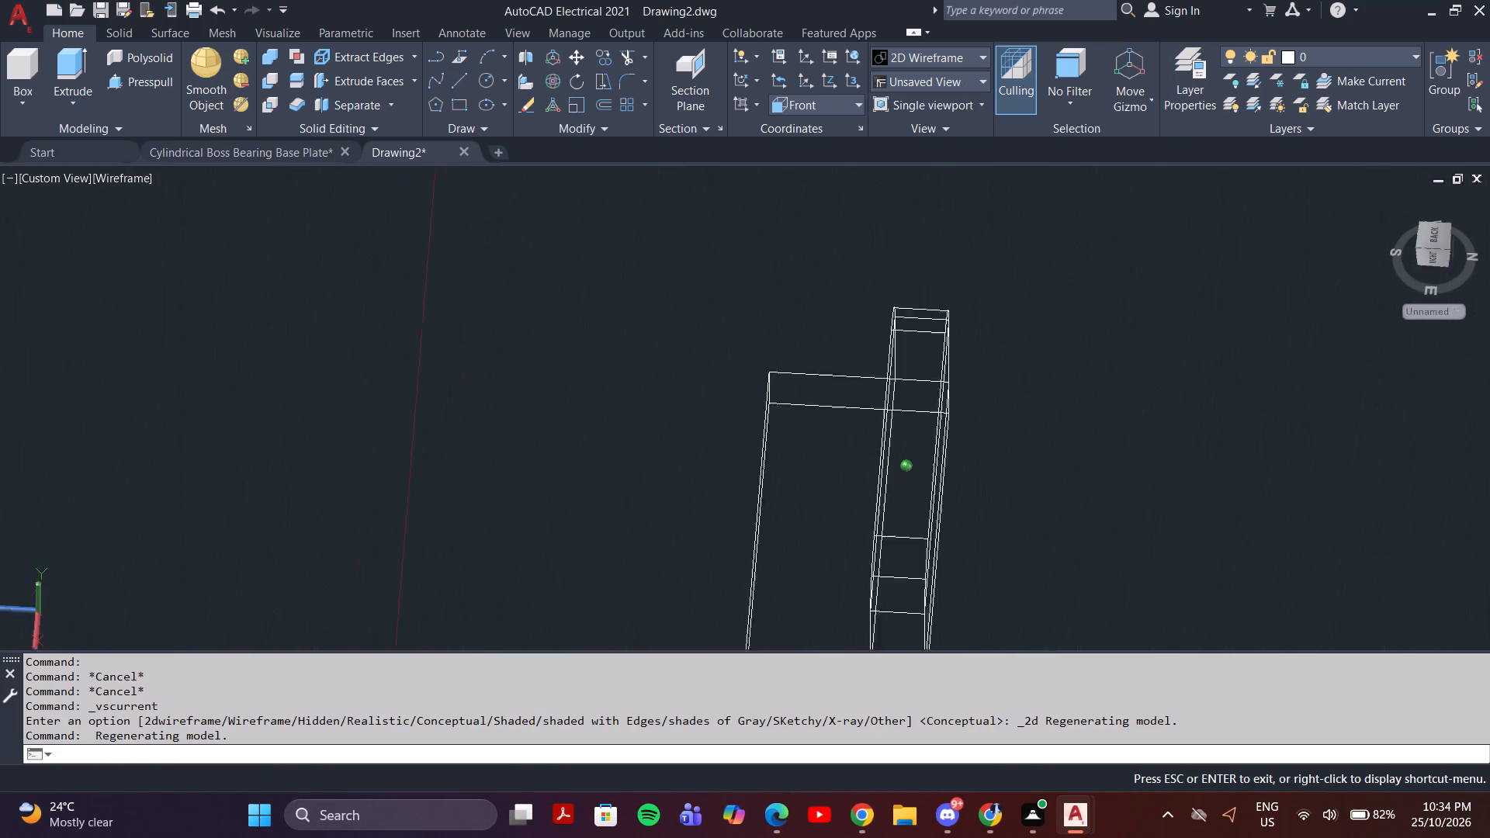
{"action": "middle_click_drag", "start_coordinate": [925, 585], "coordinate": [965, 575], "text": "shift"}
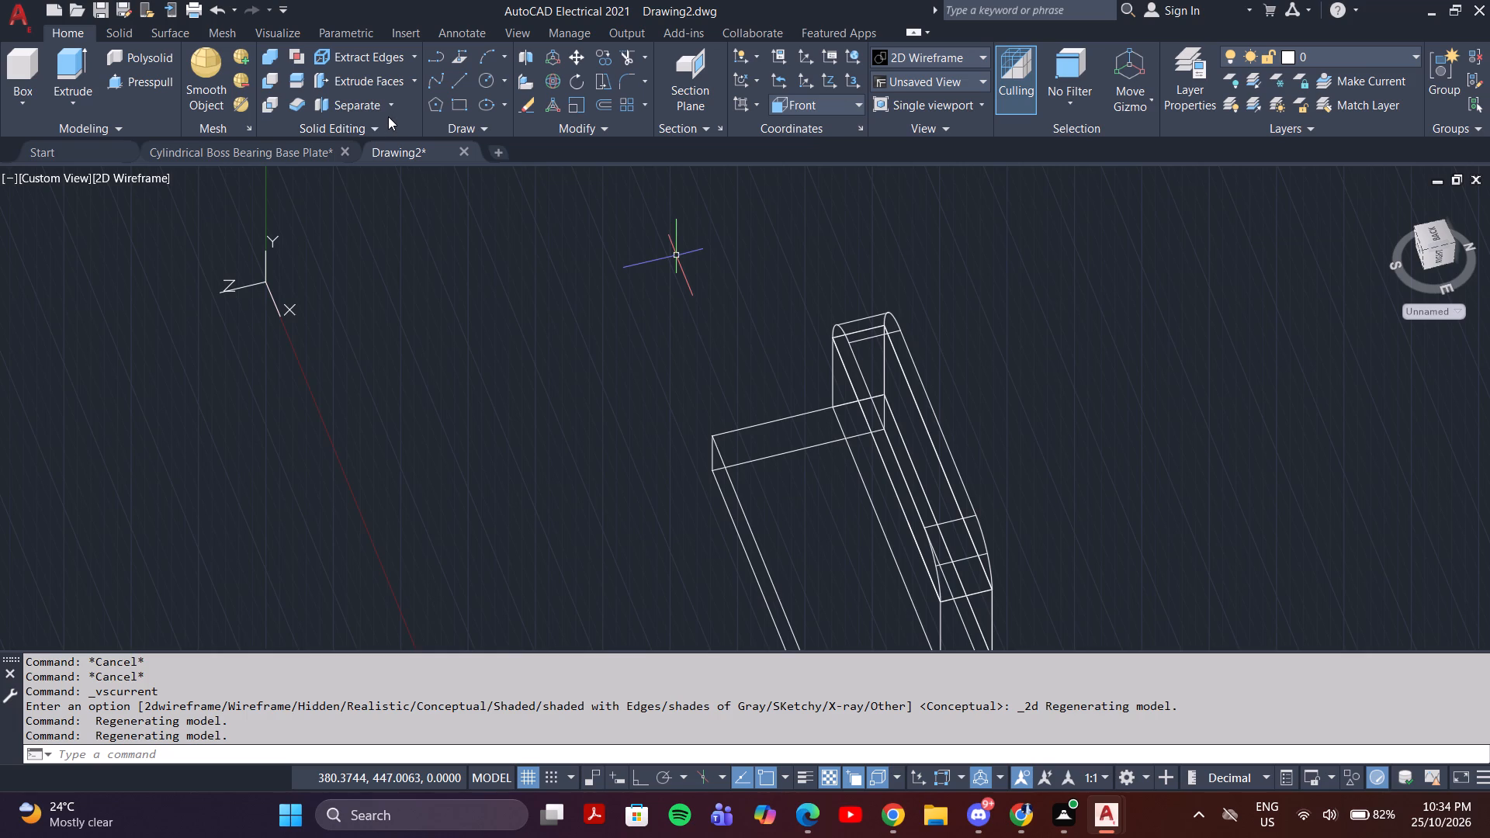
Draw a 12-unit line from the midpoint of the rounded solid's rear top edge toward -X.
{"action": "middle_click_drag", "start_coordinate": [717, 396], "coordinate": [858, 356], "text": "shift"}
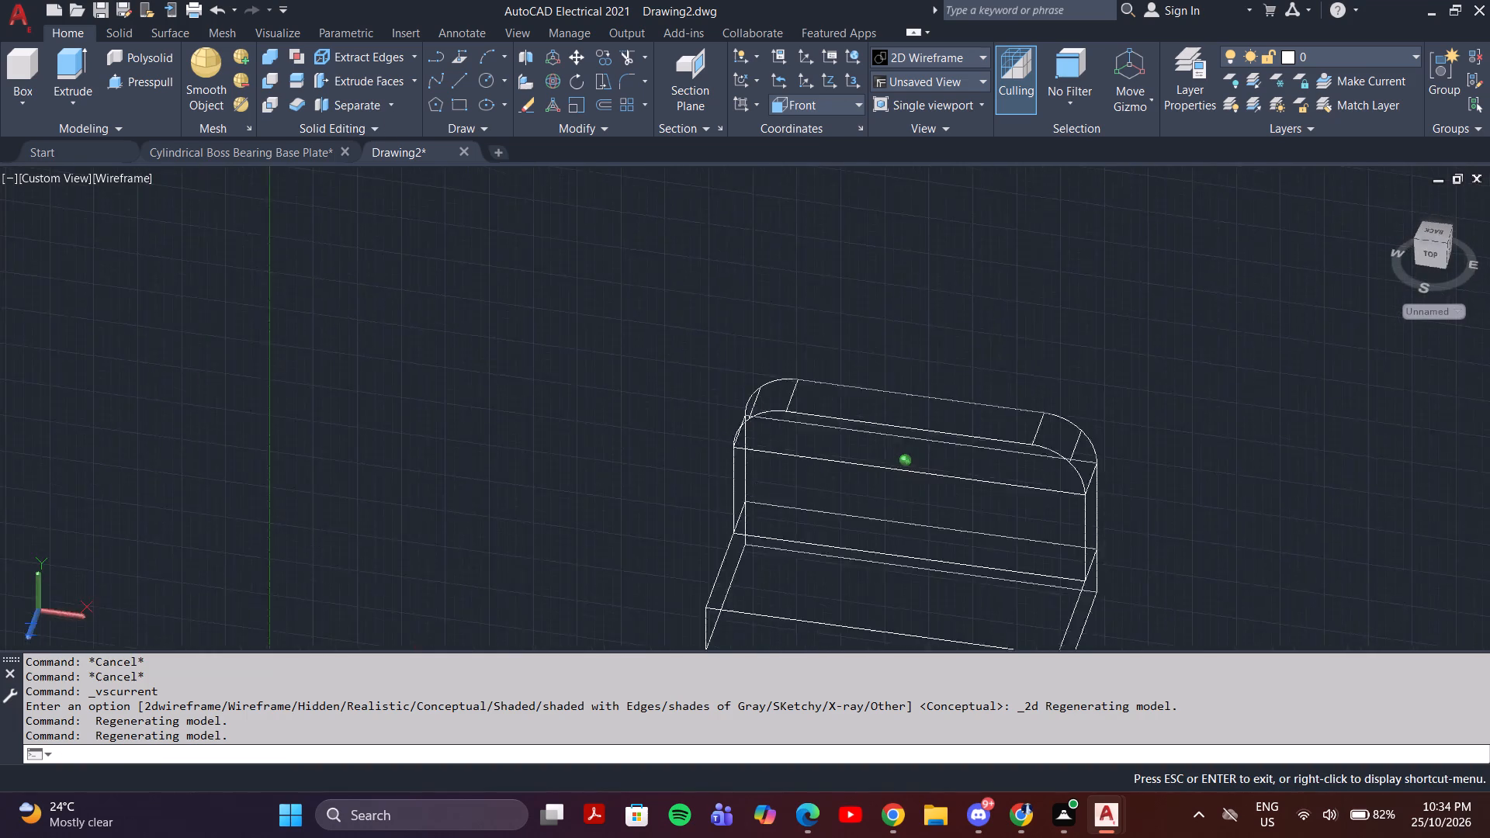
{"action": "middle_click_drag", "start_coordinate": [858, 356], "coordinate": [863, 367], "text": "shift"}
{"action": "key", "text": "l"}
{"action": "key", "text": "Return"}
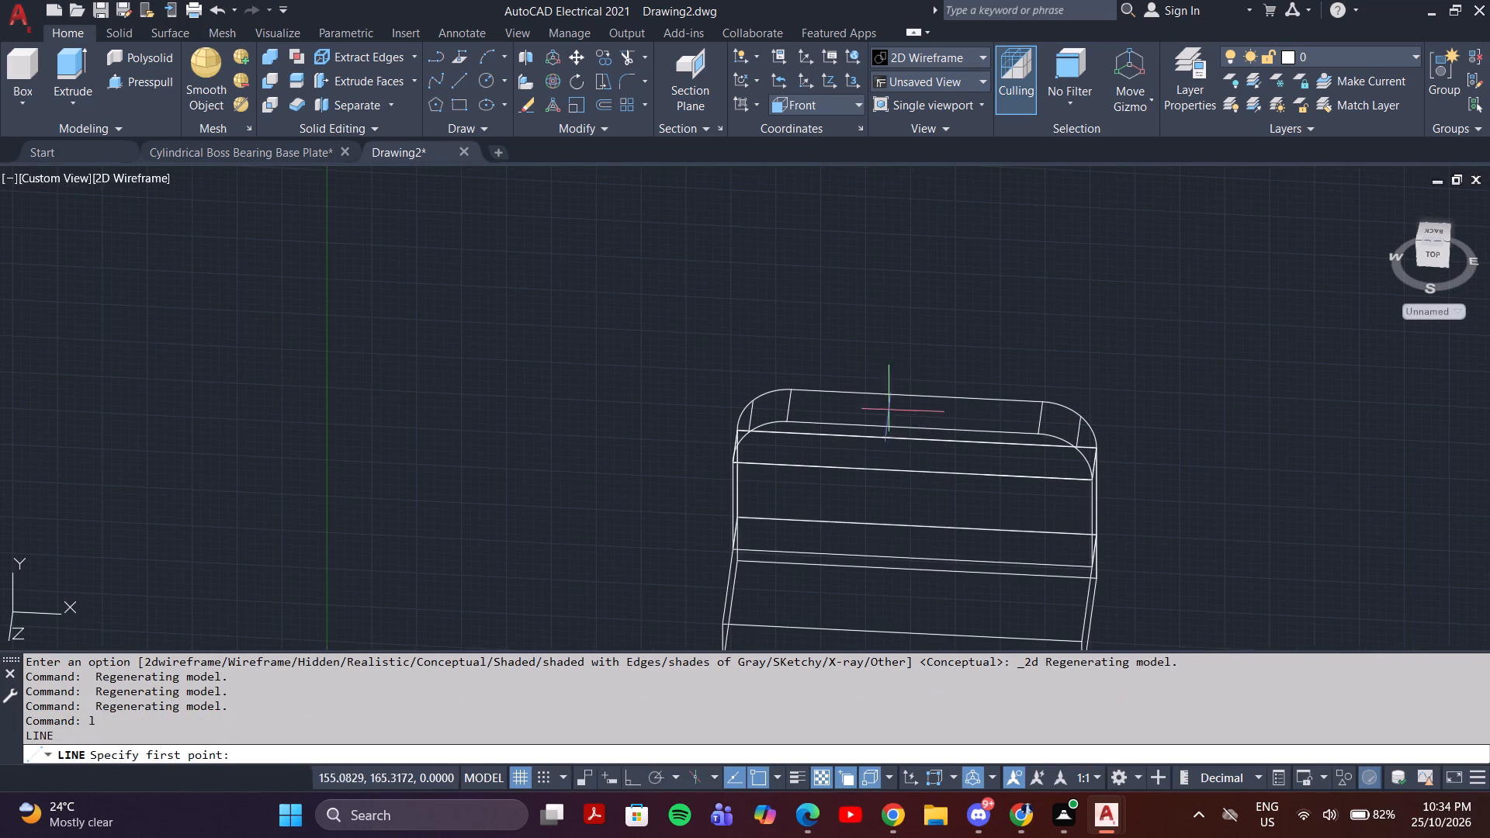
{"action": "left_click", "coordinate": [914, 393]}
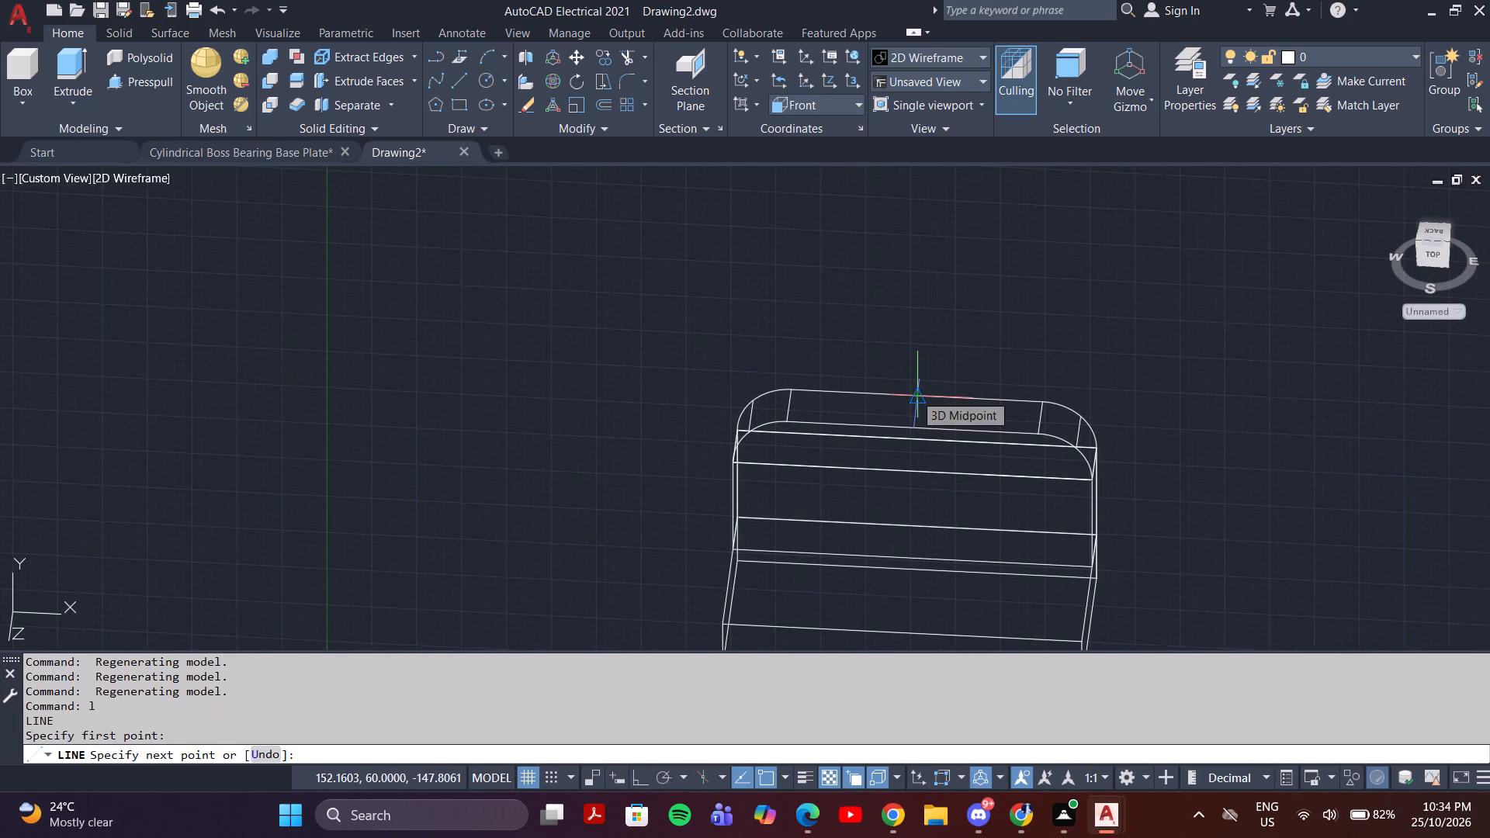
{"action": "type", "text": "12"}
{"action": "key", "text": "Return"}
{"action": "key", "text": "Escape"}
Draw a 12-unit line with Ortho on, from the same rear top edge midpoint along +X.
{"action": "scroll", "coordinate": [933, 412], "scroll_direction": "up", "scroll_amount": 1}
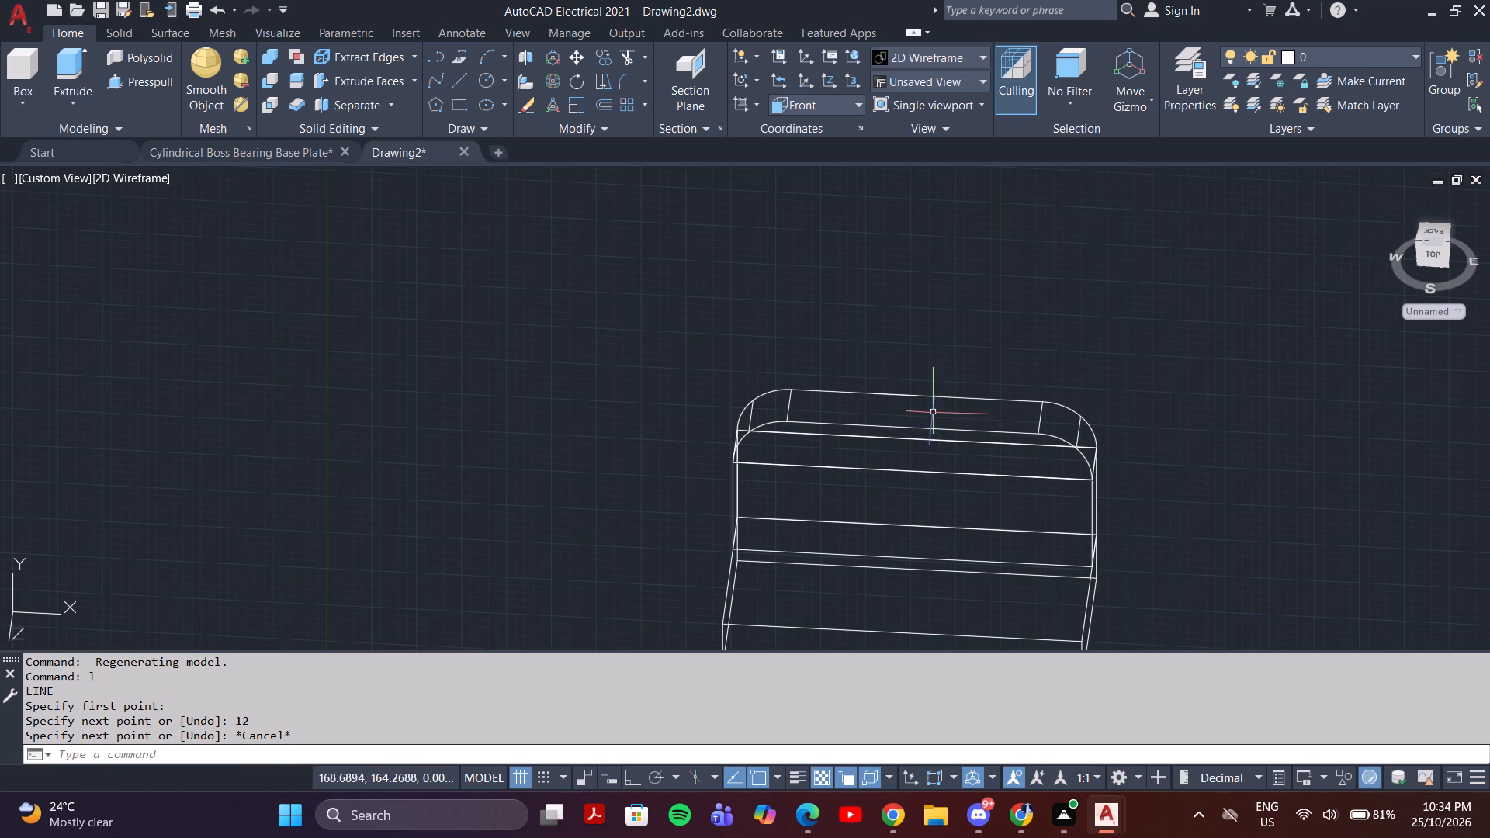
{"action": "scroll", "coordinate": [931, 412], "scroll_direction": "up", "scroll_amount": 1}
{"action": "key", "text": "space"}
{"action": "left_click", "coordinate": [883, 372]}
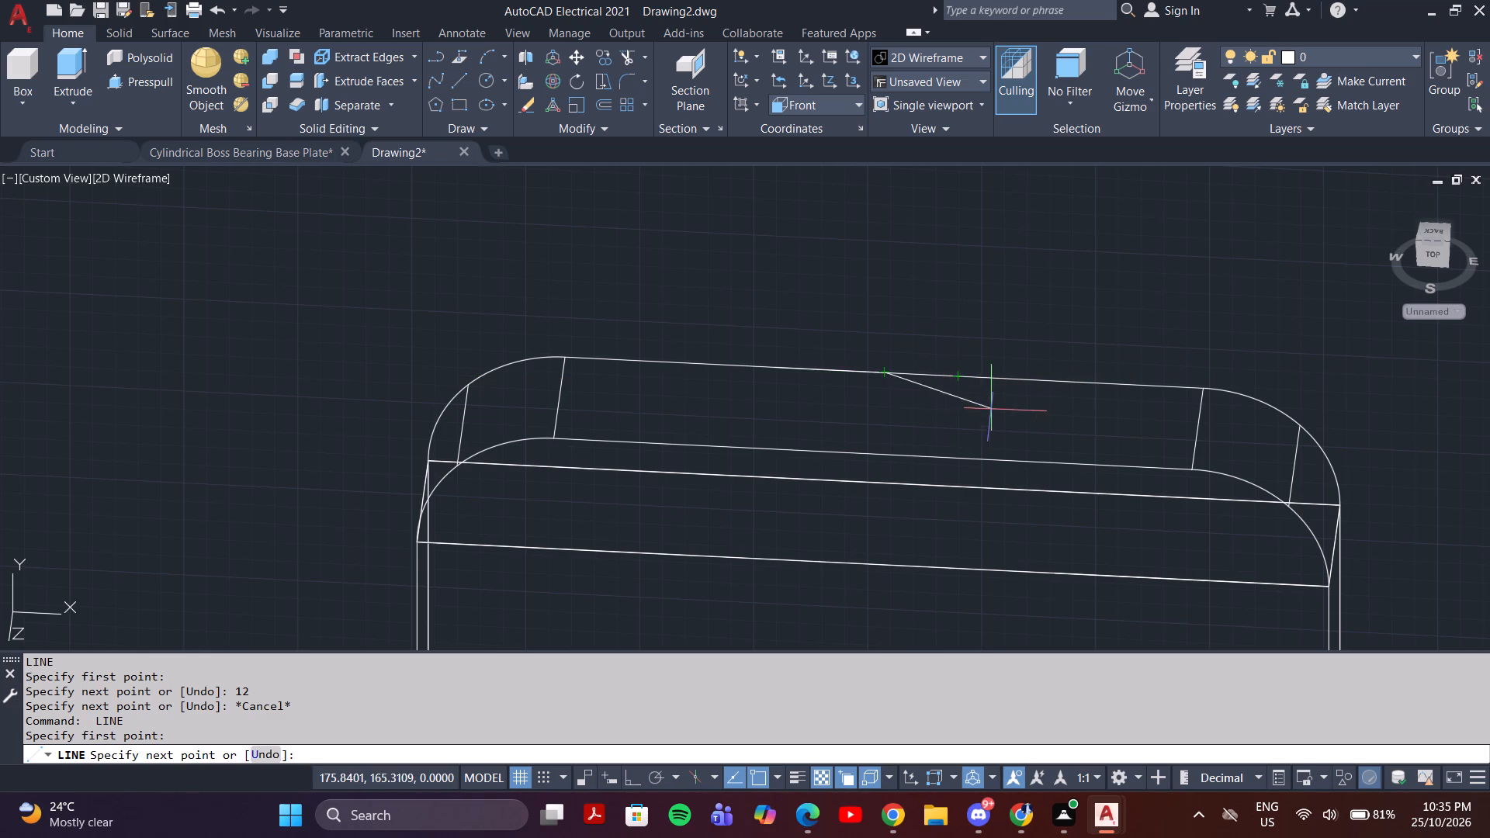
{"action": "key", "text": "F8"}
{"action": "type", "text": "12"}
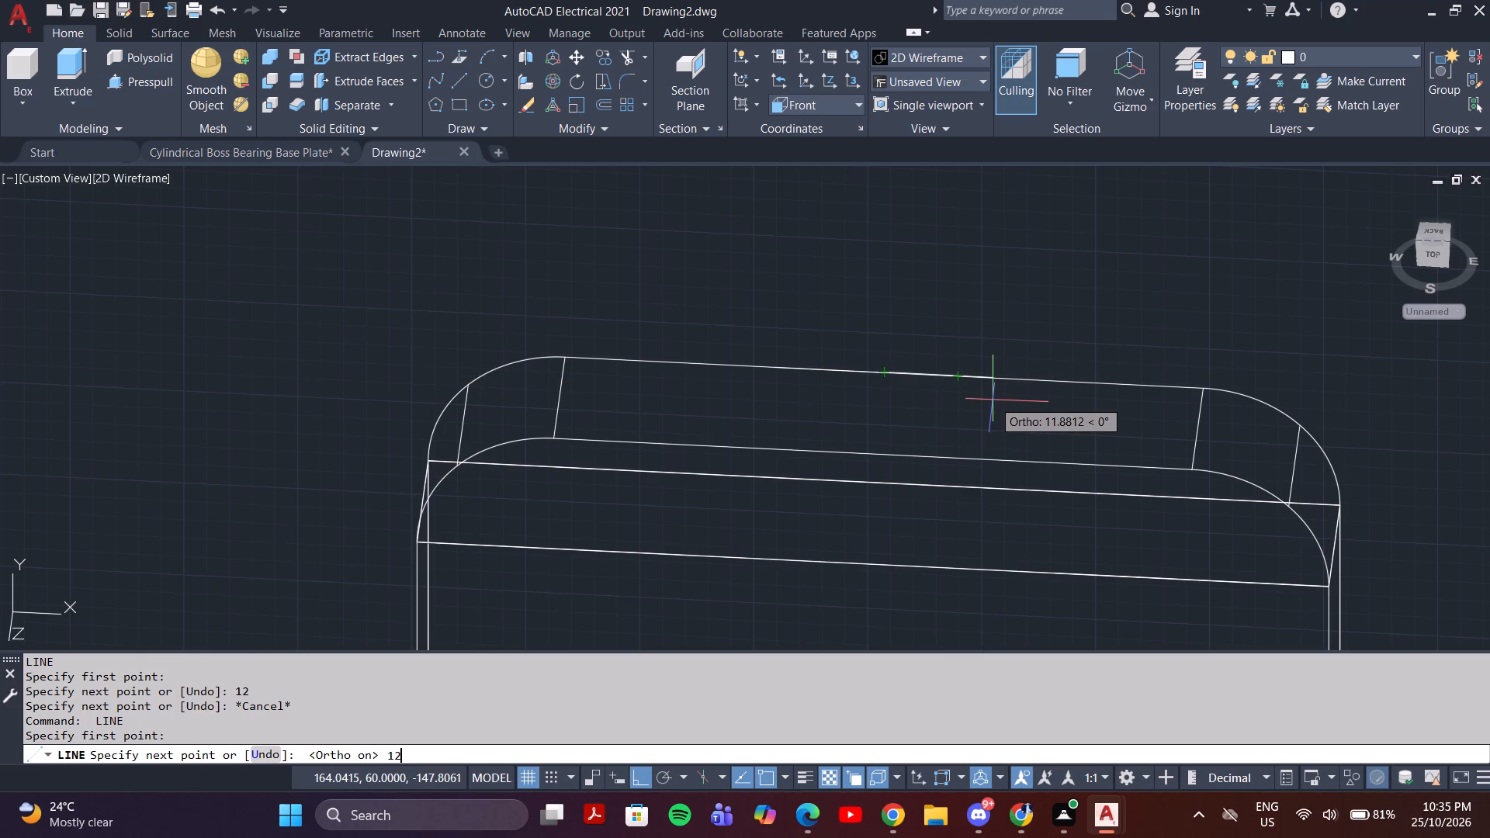
{"action": "key", "text": "Return"}
{"action": "key", "text": "Escape"}
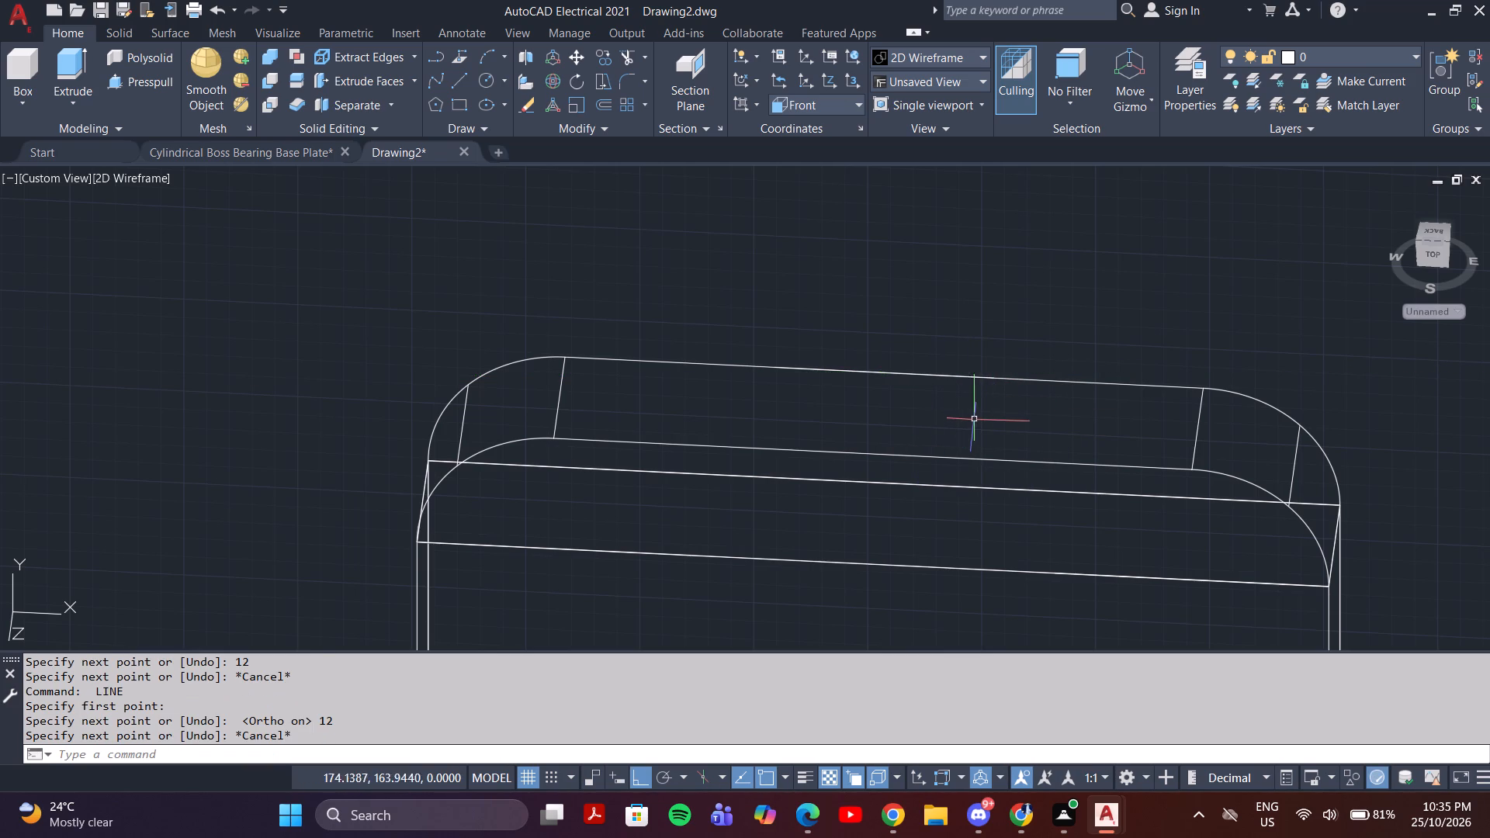
Check the extents of the two 12-unit lines on the rear top edge by selecting them from behind.
{"action": "middle_click_drag", "start_coordinate": [1094, 351], "coordinate": [1042, 399], "text": "shift"}
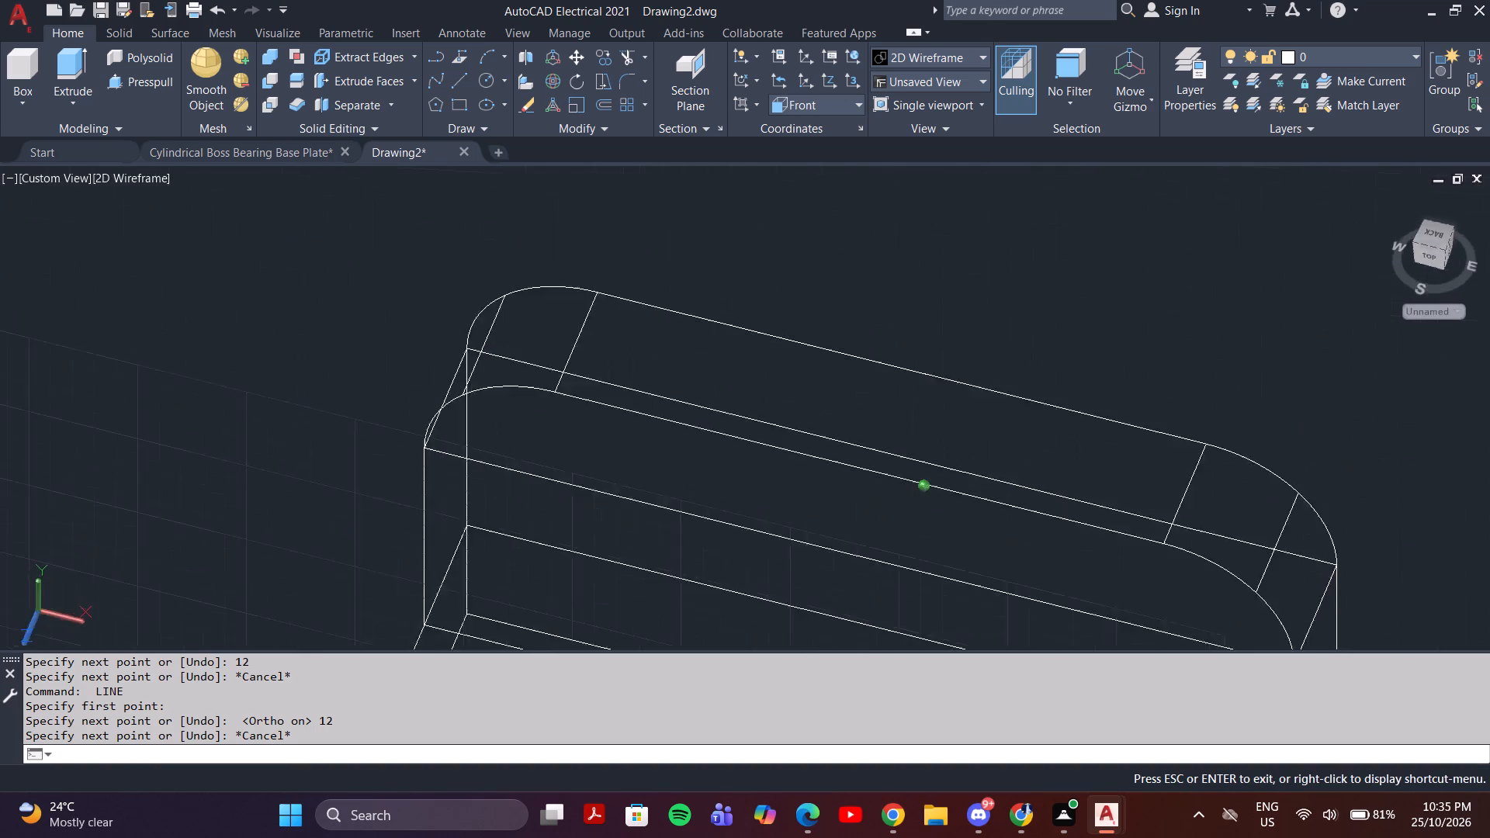
{"action": "middle_click_drag", "start_coordinate": [1042, 399], "coordinate": [704, 320], "text": "shift"}
{"action": "left_click", "coordinate": [917, 430]}
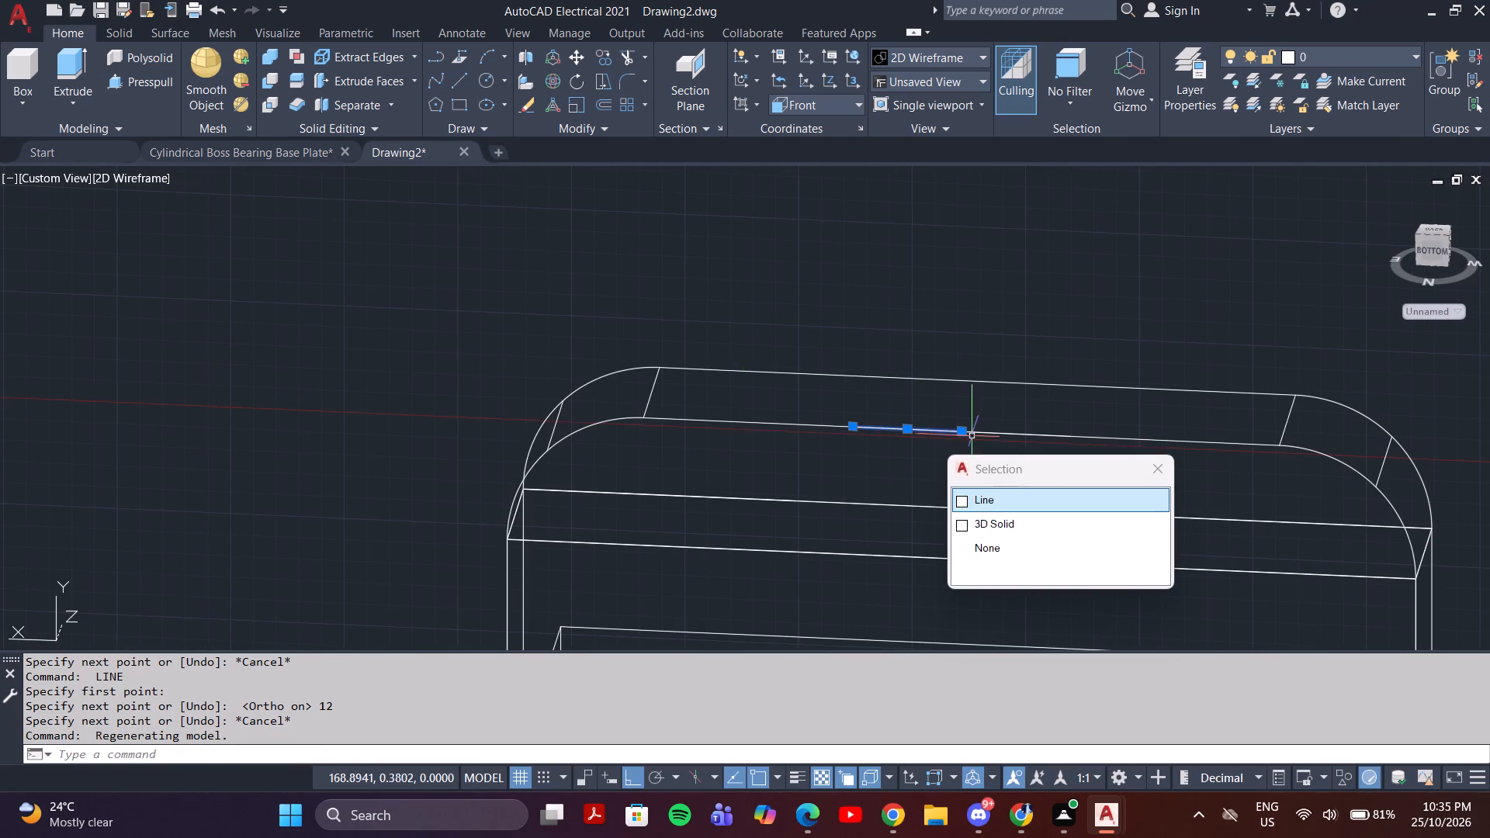
{"action": "left_click", "coordinate": [959, 500]}
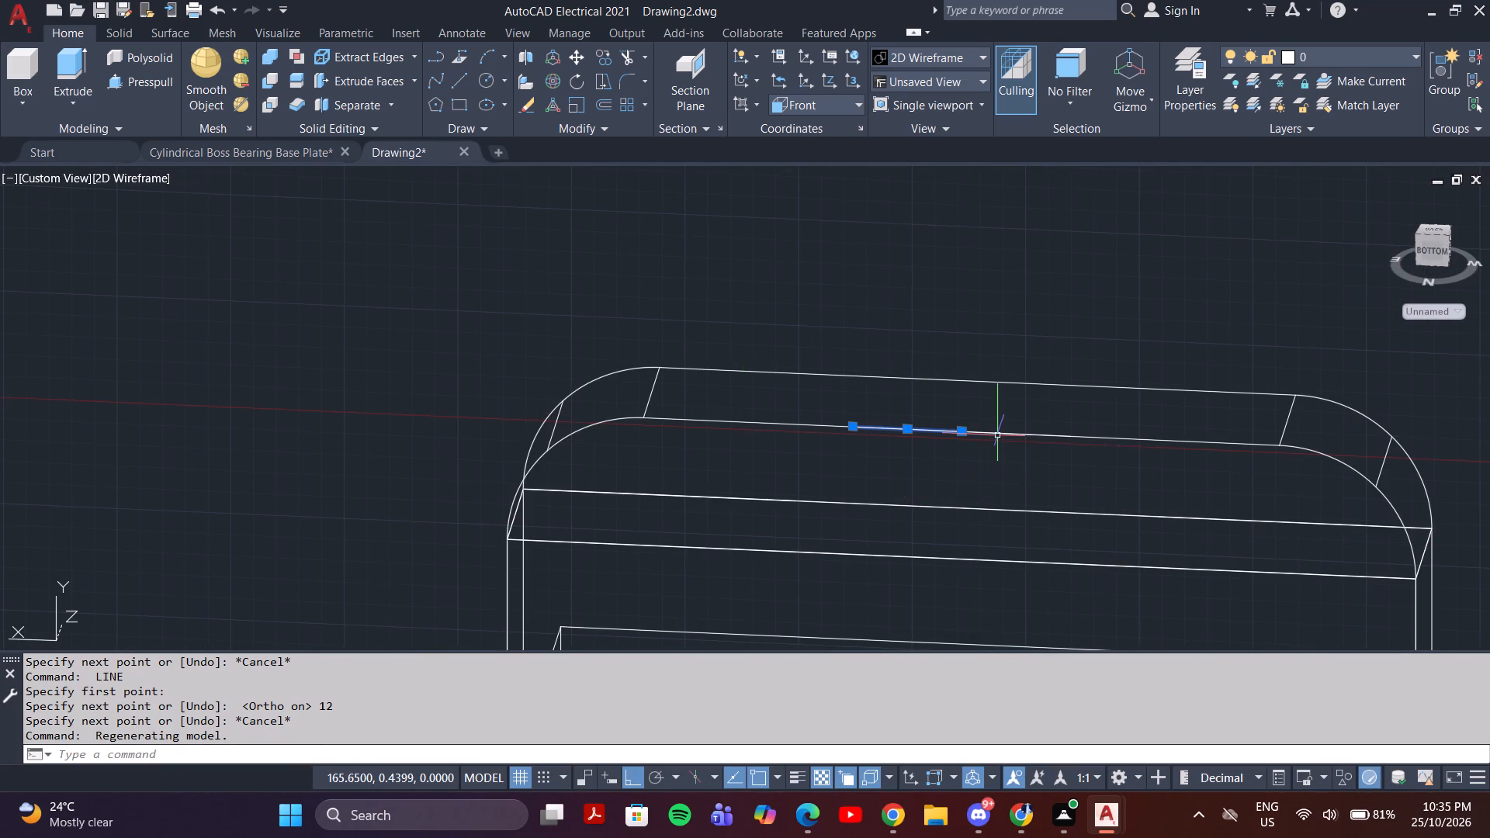
{"action": "left_click", "coordinate": [997, 435]}
{"action": "left_click", "coordinate": [1046, 509]}
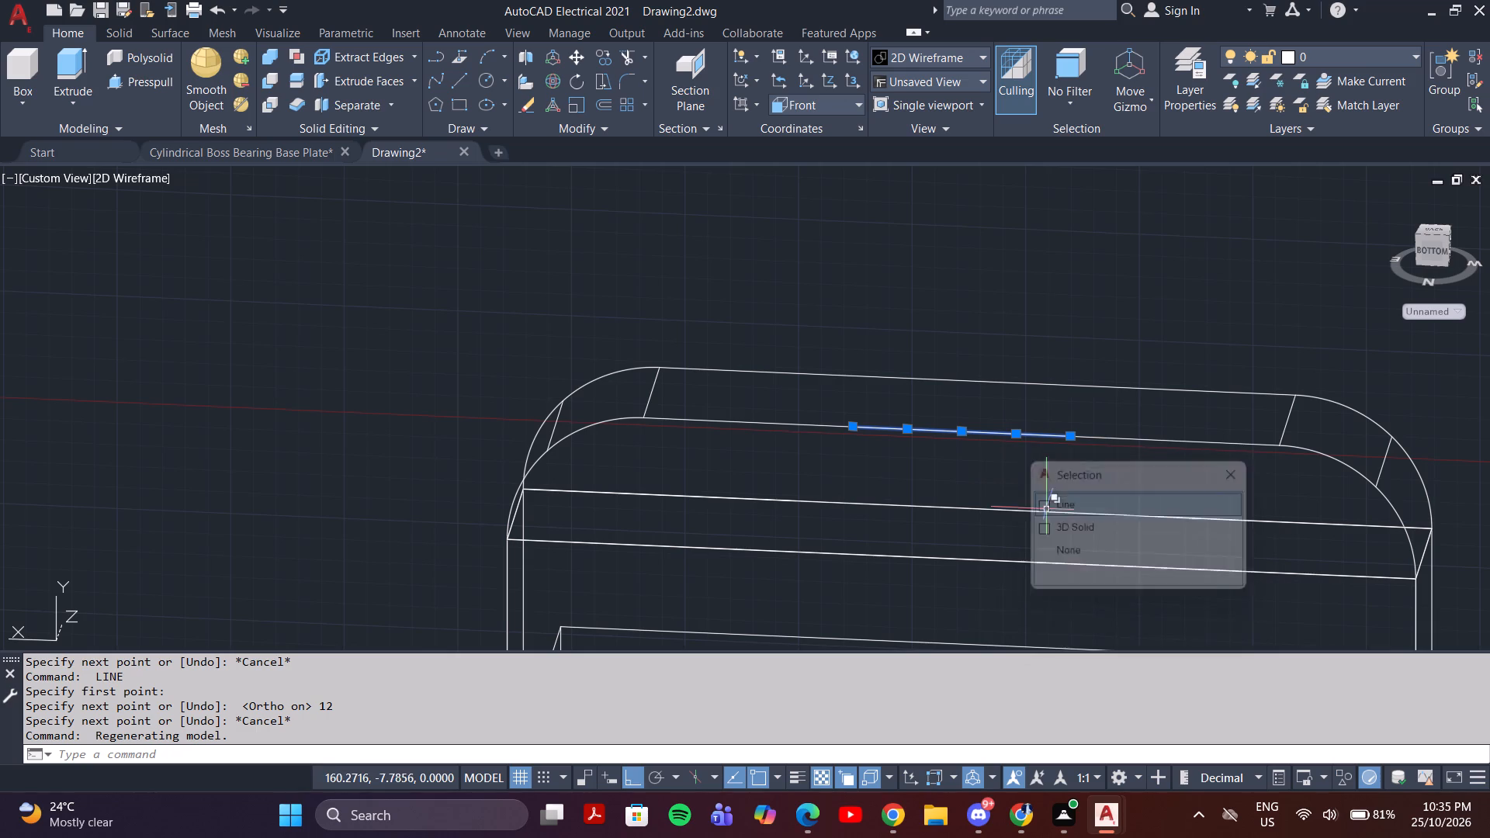
{"action": "key", "text": "Escape"}
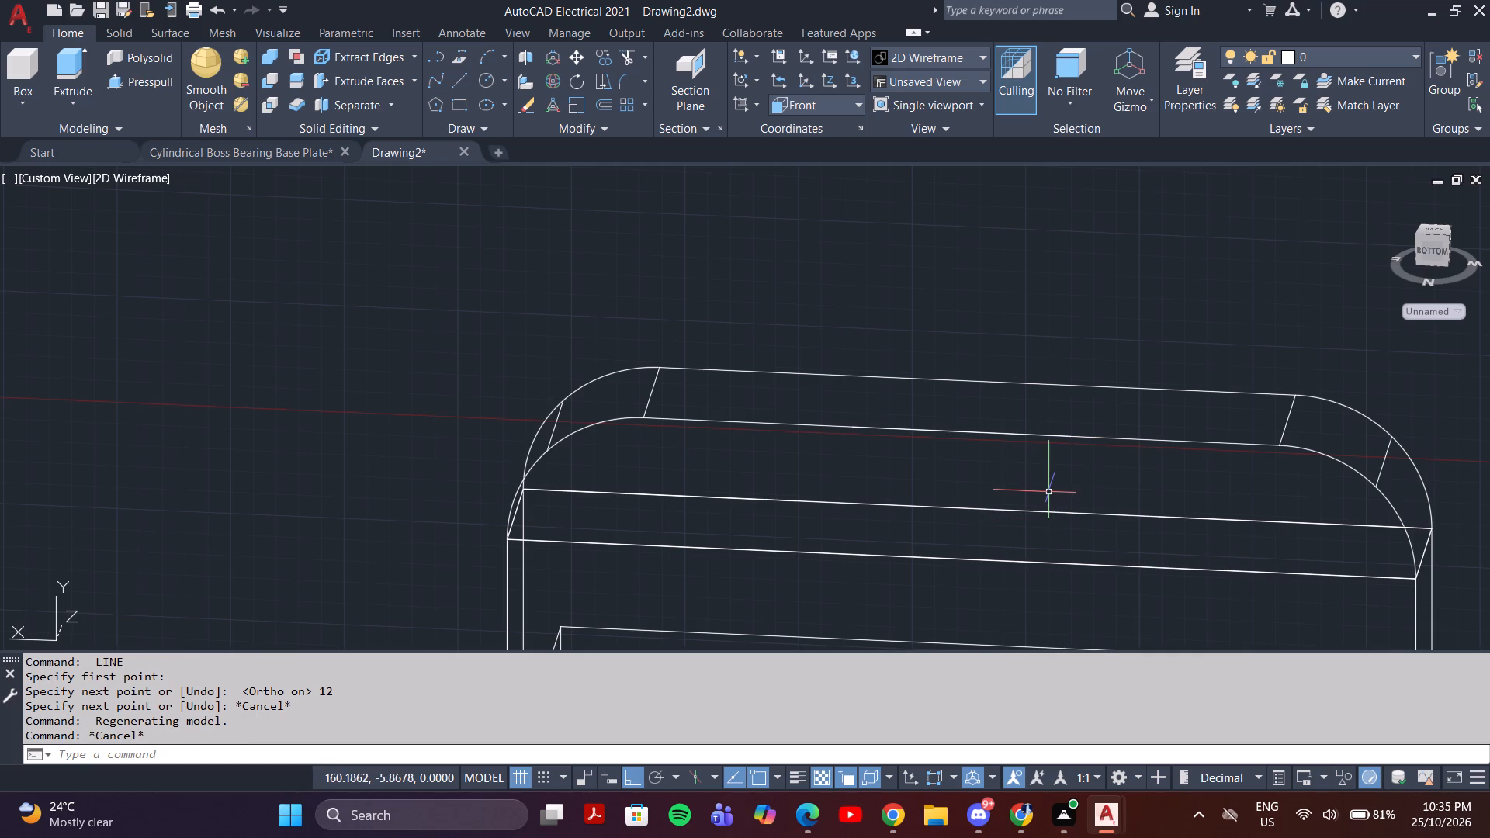
Draw a 15-unit line across the flat top, from the -X end of the 12-unit lines to the front top edge.
{"action": "key", "text": "l"}
{"action": "key", "text": "Return"}
{"action": "left_click", "coordinate": [1070, 435]}
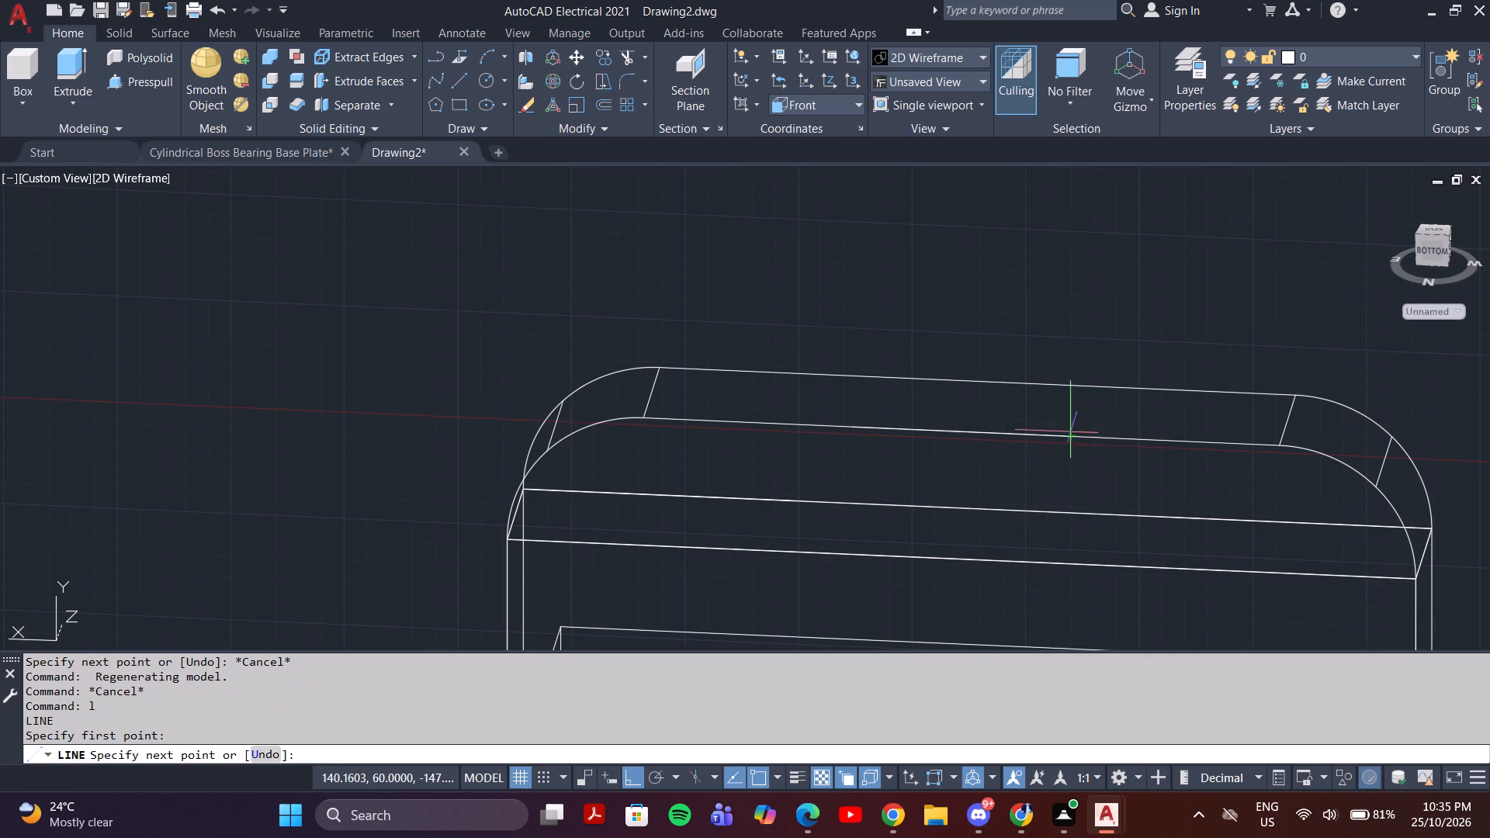
{"action": "middle_click_drag", "start_coordinate": [1072, 390], "coordinate": [1029, 512], "text": "shift"}
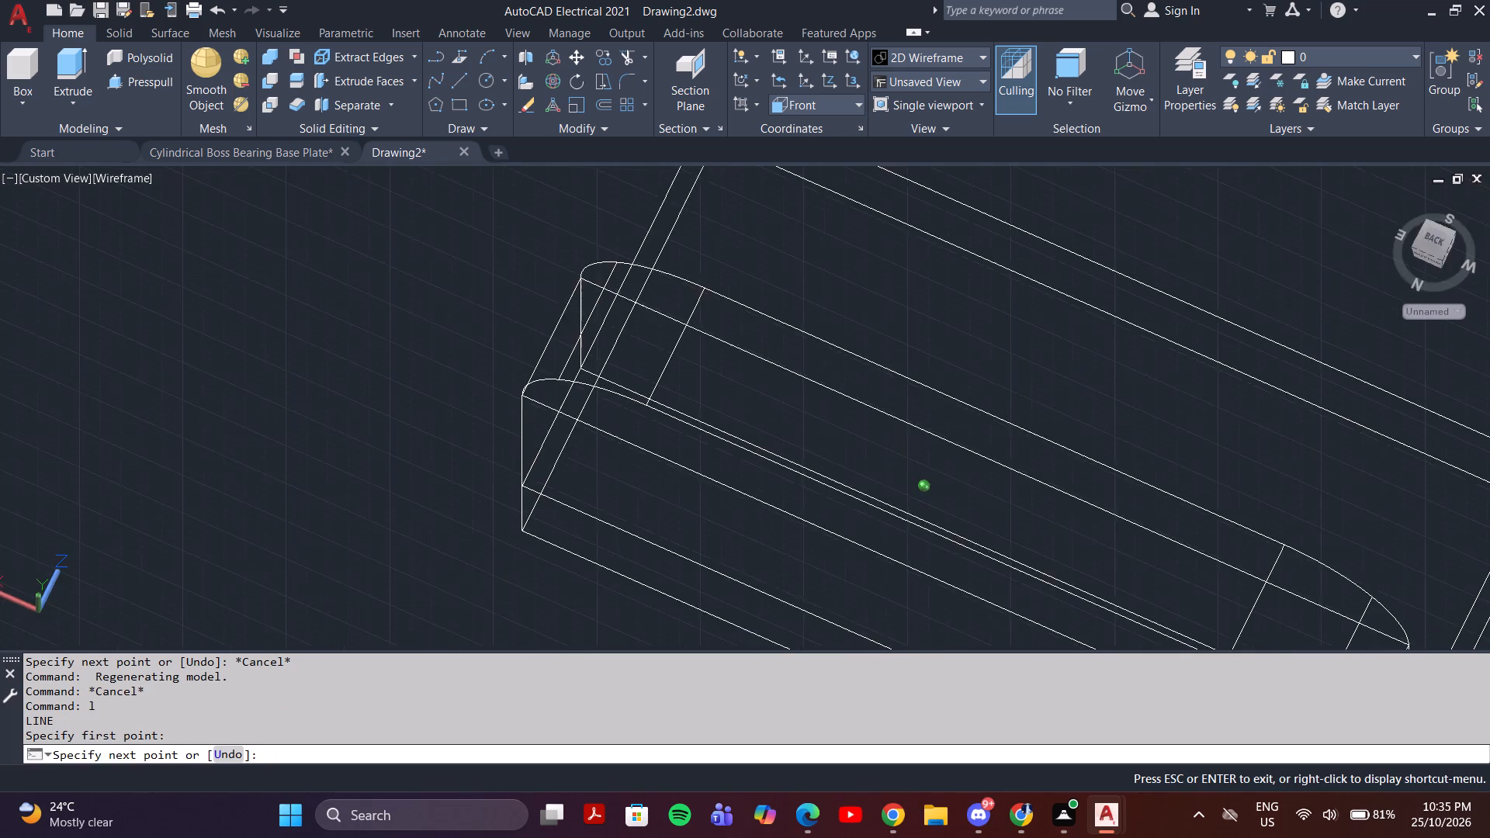
{"action": "middle_click_drag", "start_coordinate": [1029, 512], "coordinate": [1087, 449], "text": "shift"}
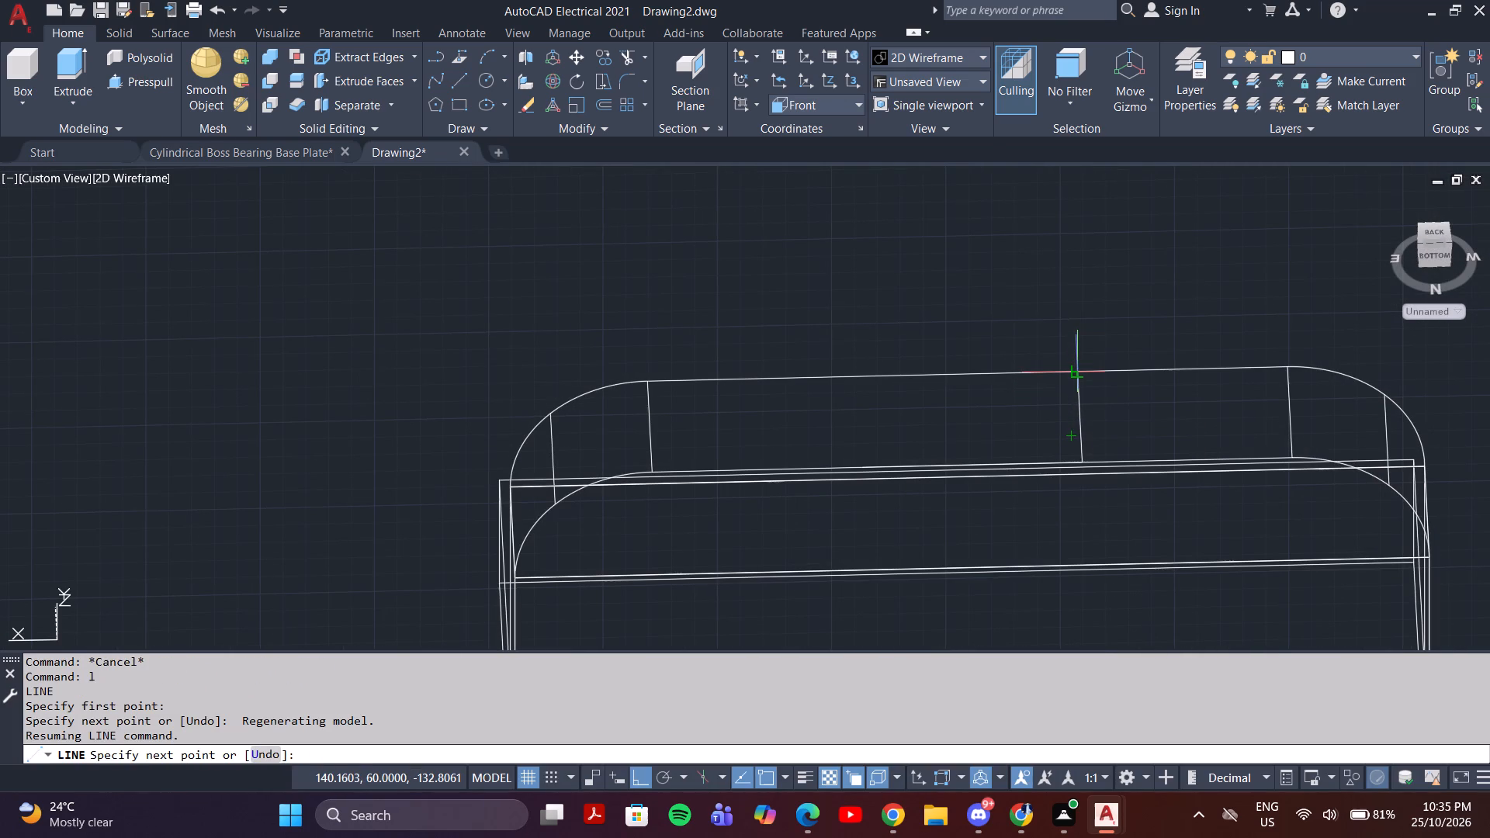
{"action": "left_click", "coordinate": [1079, 373]}
{"action": "key", "text": "Escape"}
Draw connected lines from the +X end of the 12-unit lines across the top and along the front edge to the first crossing line.
{"action": "scroll", "coordinate": [901, 479], "scroll_direction": "up", "scroll_amount": 2}
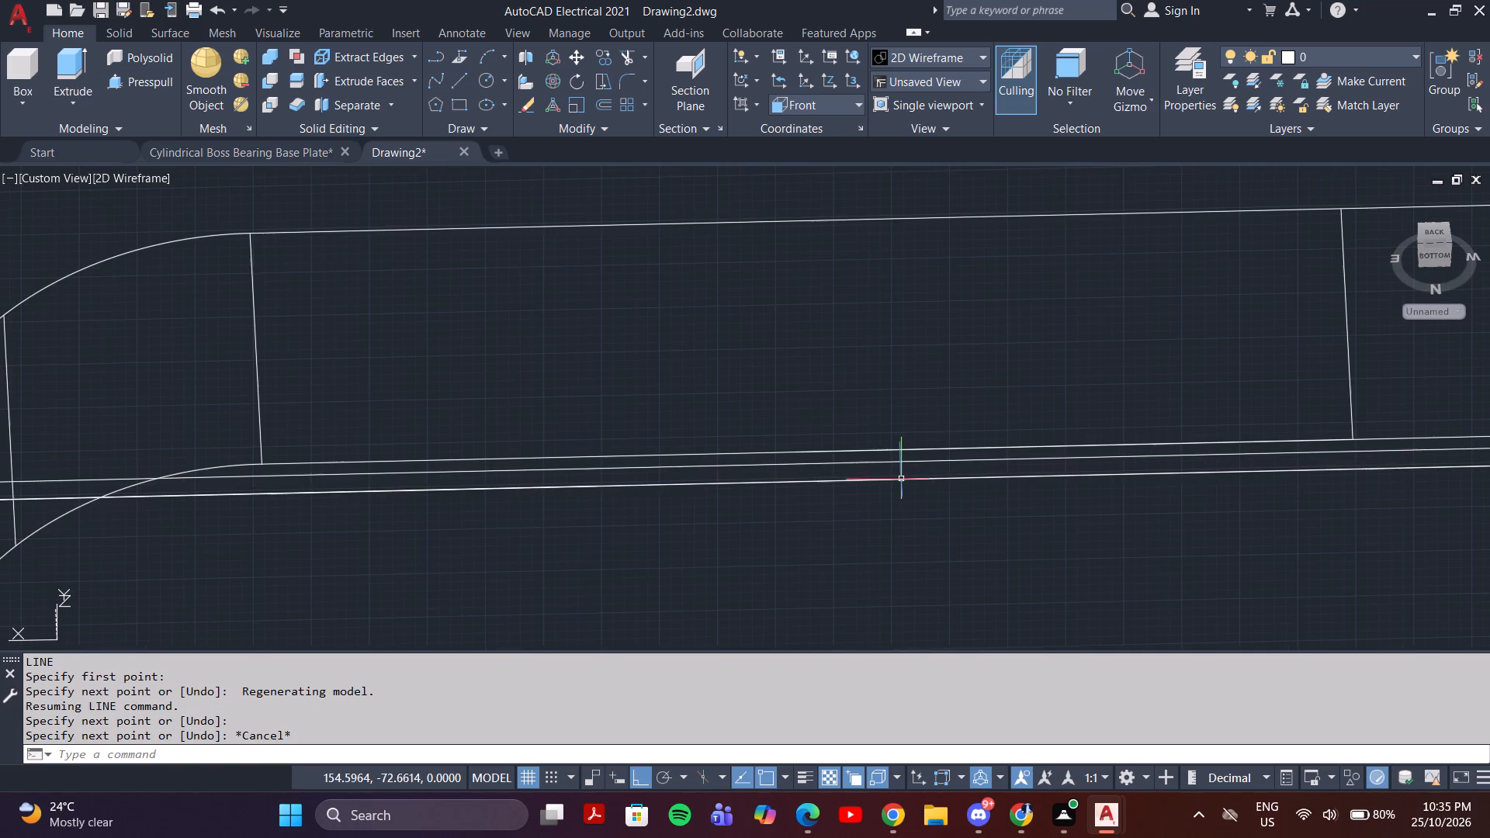
{"action": "scroll", "coordinate": [886, 462], "scroll_direction": "down", "scroll_amount": 3}
{"action": "middle_click_drag", "start_coordinate": [871, 525], "coordinate": [878, 499], "text": "shift"}
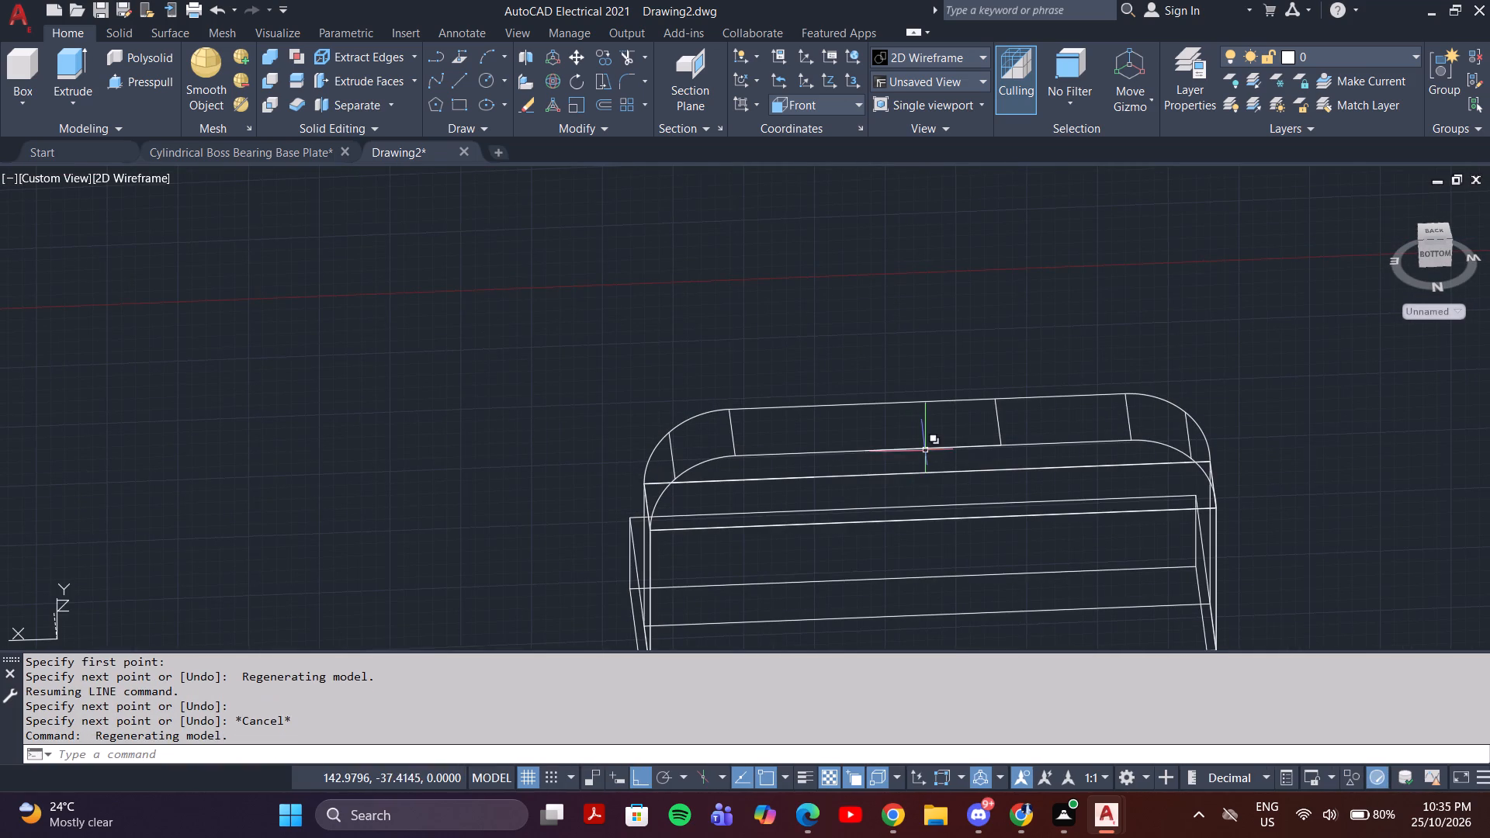
{"action": "left_click", "coordinate": [925, 448]}
{"action": "key", "text": "l"}
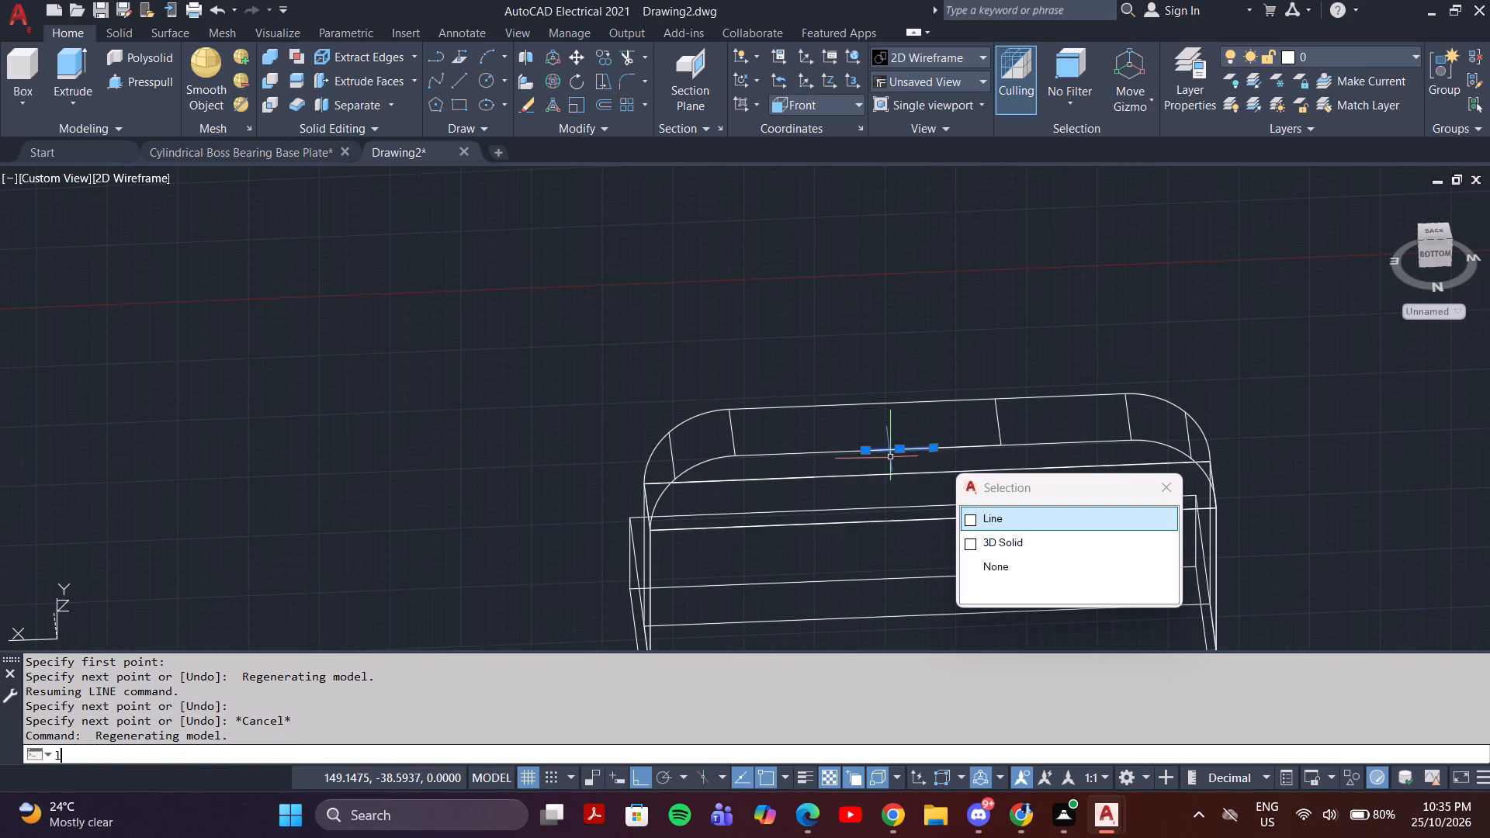
{"action": "key", "text": "Return"}
{"action": "key", "text": "Return"}
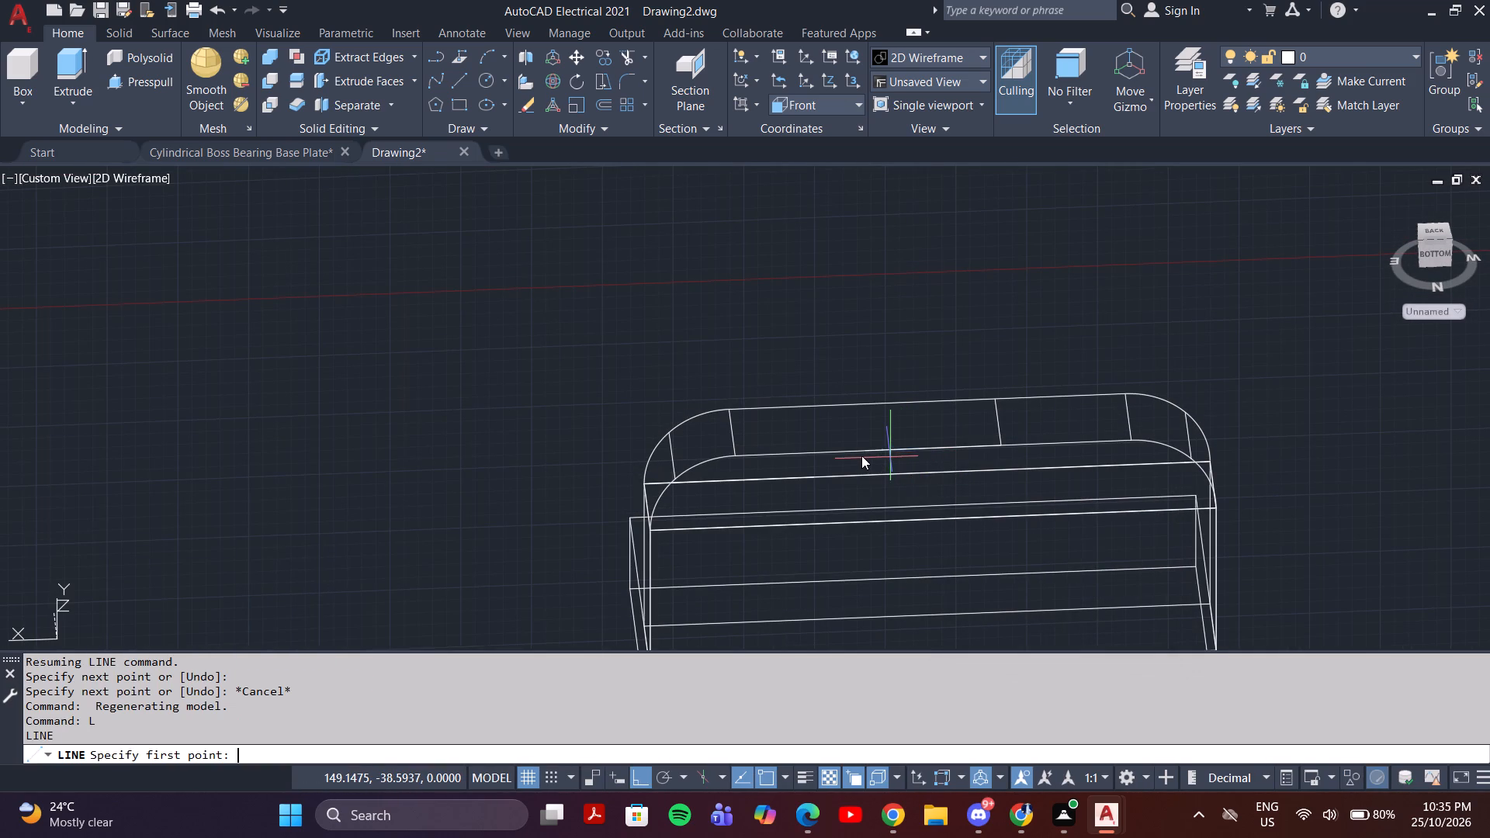
{"action": "left_click", "coordinate": [866, 448]}
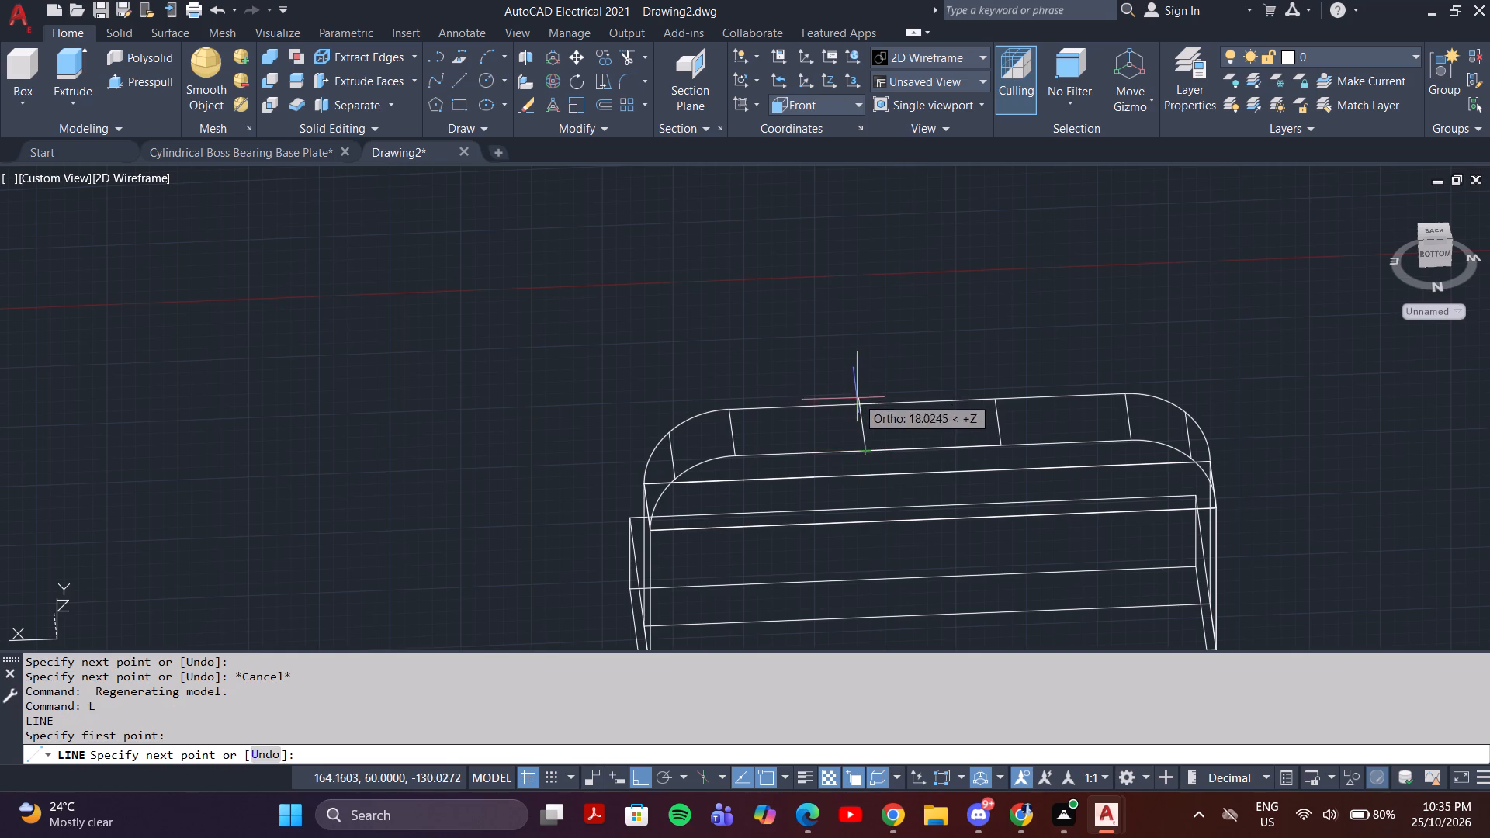
{"action": "left_click", "coordinate": [858, 402]}
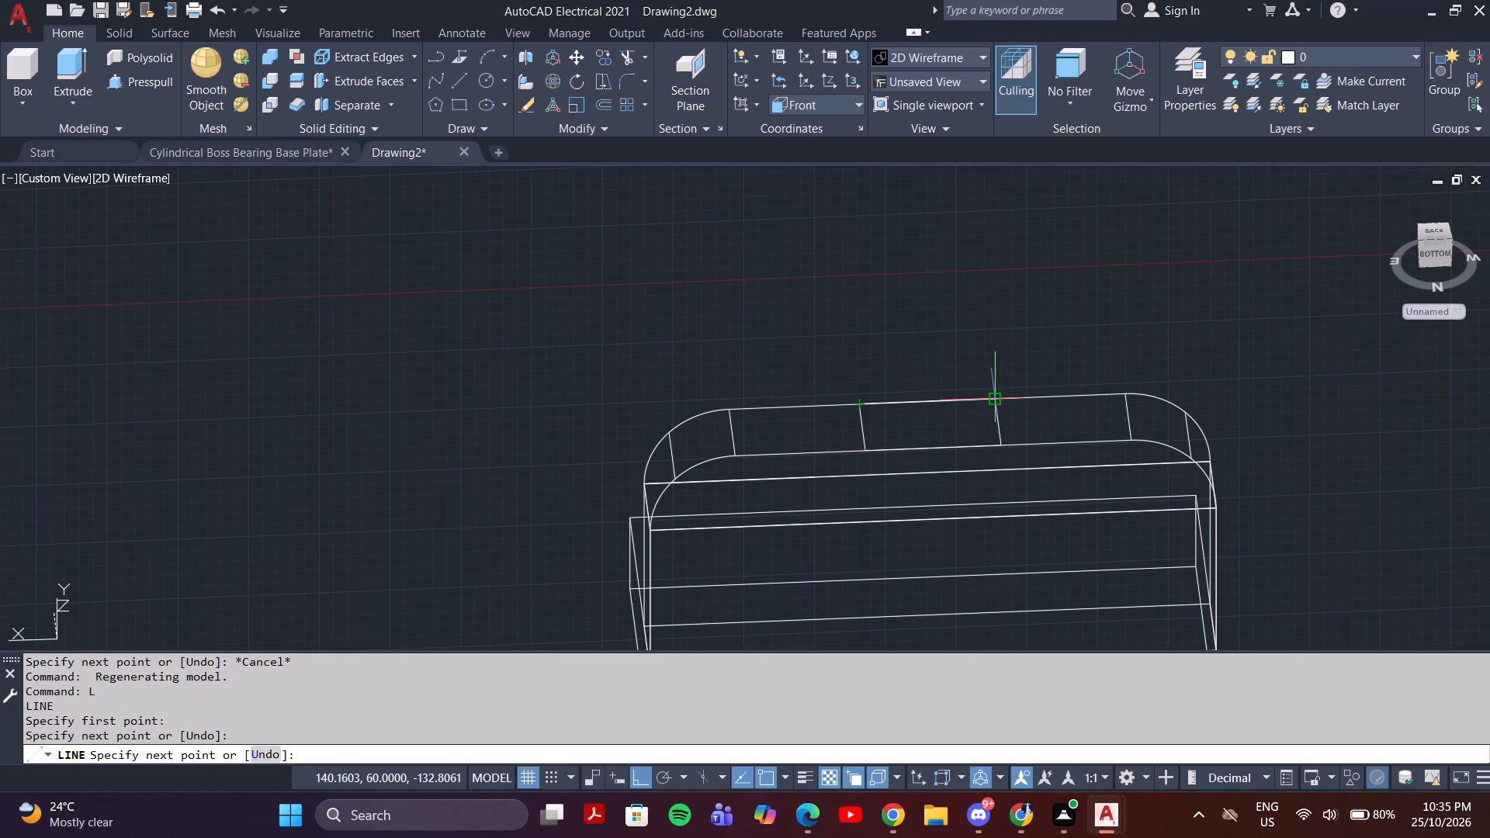
{"action": "left_click", "coordinate": [994, 399]}
{"action": "key", "text": "Escape"}
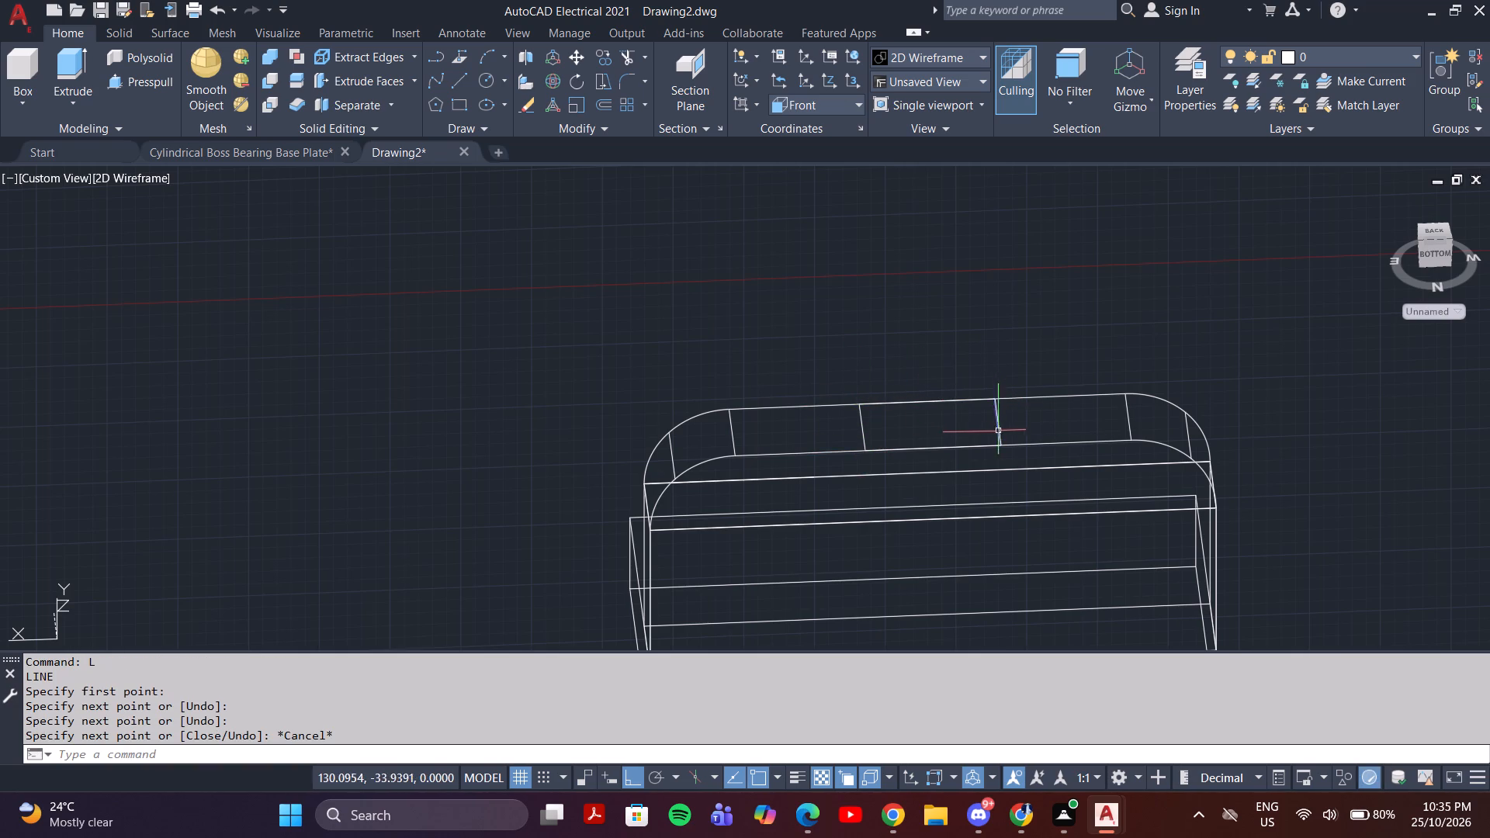
Examine the whole wireframe model from different sides, with the rectangle marked on its top.
{"action": "middle_click_drag", "start_coordinate": [997, 431], "coordinate": [927, 410], "text": "shift"}
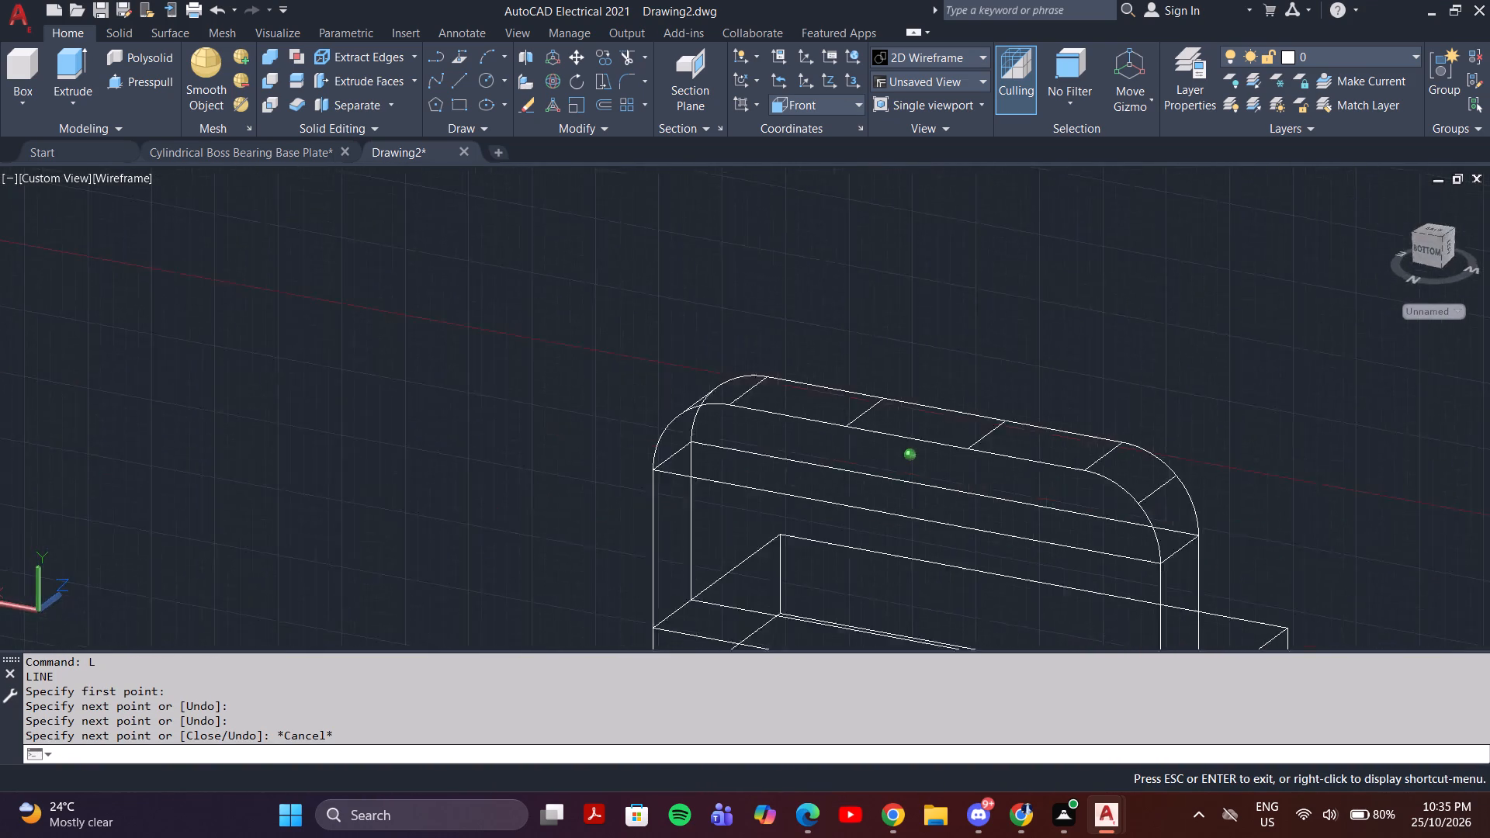
{"action": "middle_click_drag", "start_coordinate": [927, 410], "coordinate": [680, 355], "text": "shift"}
{"action": "scroll", "coordinate": [859, 545], "scroll_direction": "down", "scroll_amount": 2}
{"action": "middle_click_drag", "start_coordinate": [860, 550], "coordinate": [789, 549]}
{"action": "scroll", "coordinate": [790, 559], "scroll_direction": "down", "scroll_amount": 1}
{"action": "middle_click_drag", "start_coordinate": [802, 550], "coordinate": [781, 587], "text": "shift"}
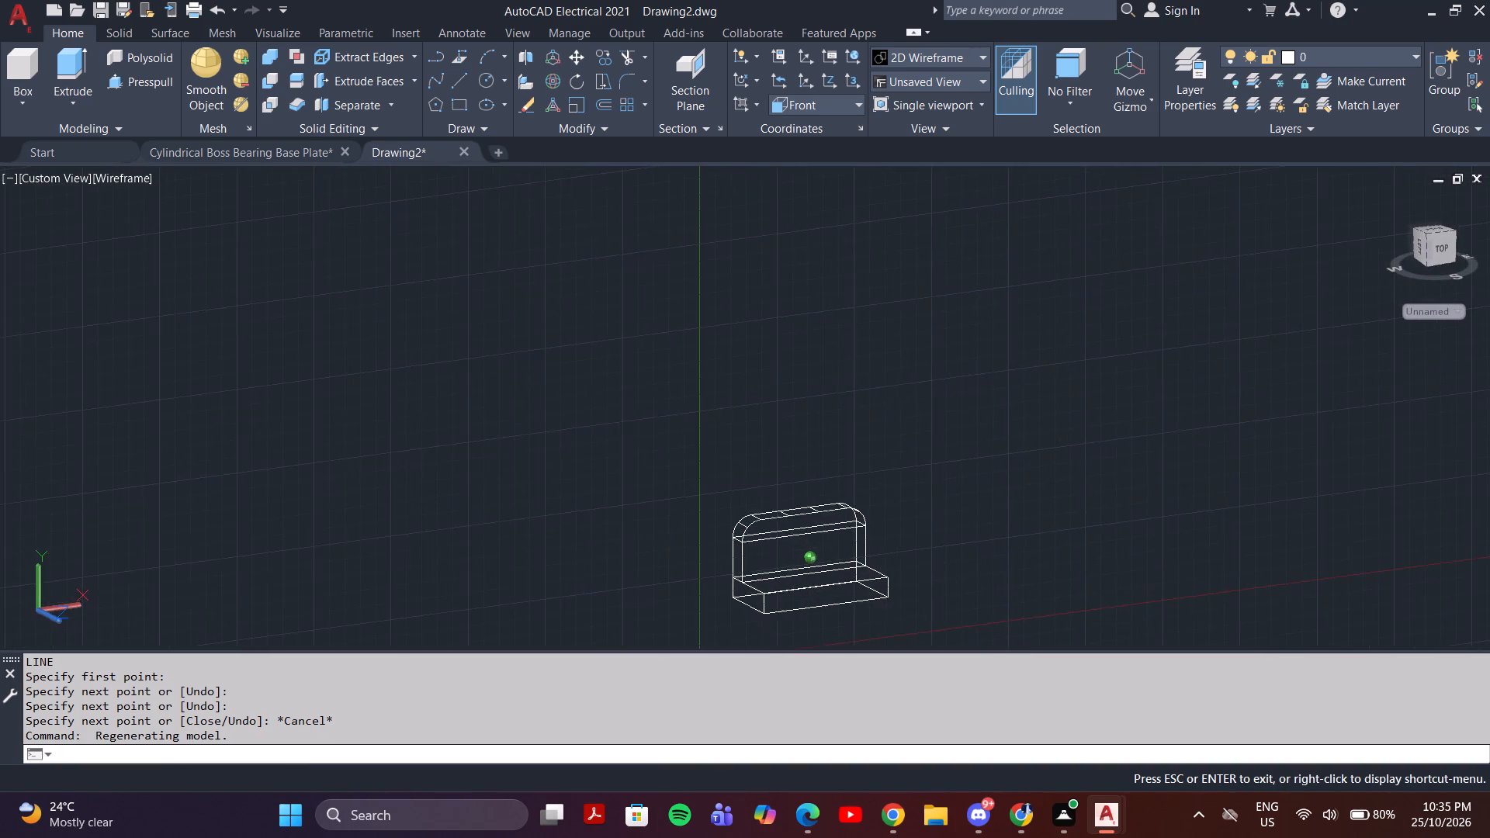
{"action": "middle_click_drag", "start_coordinate": [781, 587], "coordinate": [1010, 573], "text": "shift"}
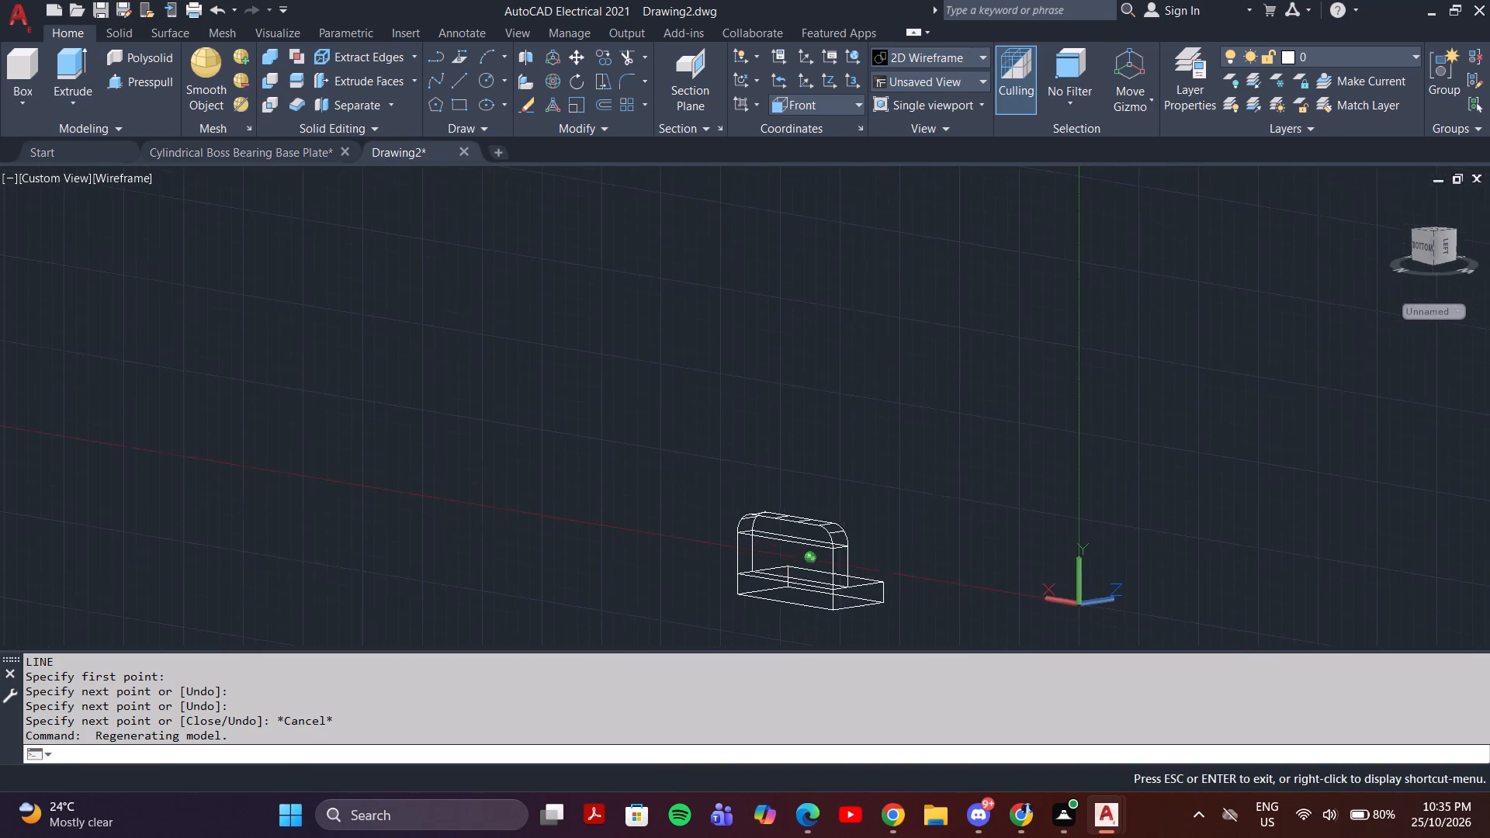
{"action": "middle_click_drag", "start_coordinate": [1010, 573], "coordinate": [1032, 559], "text": "shift"}
Draw a vertical line on the upright's rear face, from the -X end of the 12-unit lines down to the base's top edge.
{"action": "scroll", "coordinate": [785, 577], "scroll_direction": "up", "scroll_amount": 3}
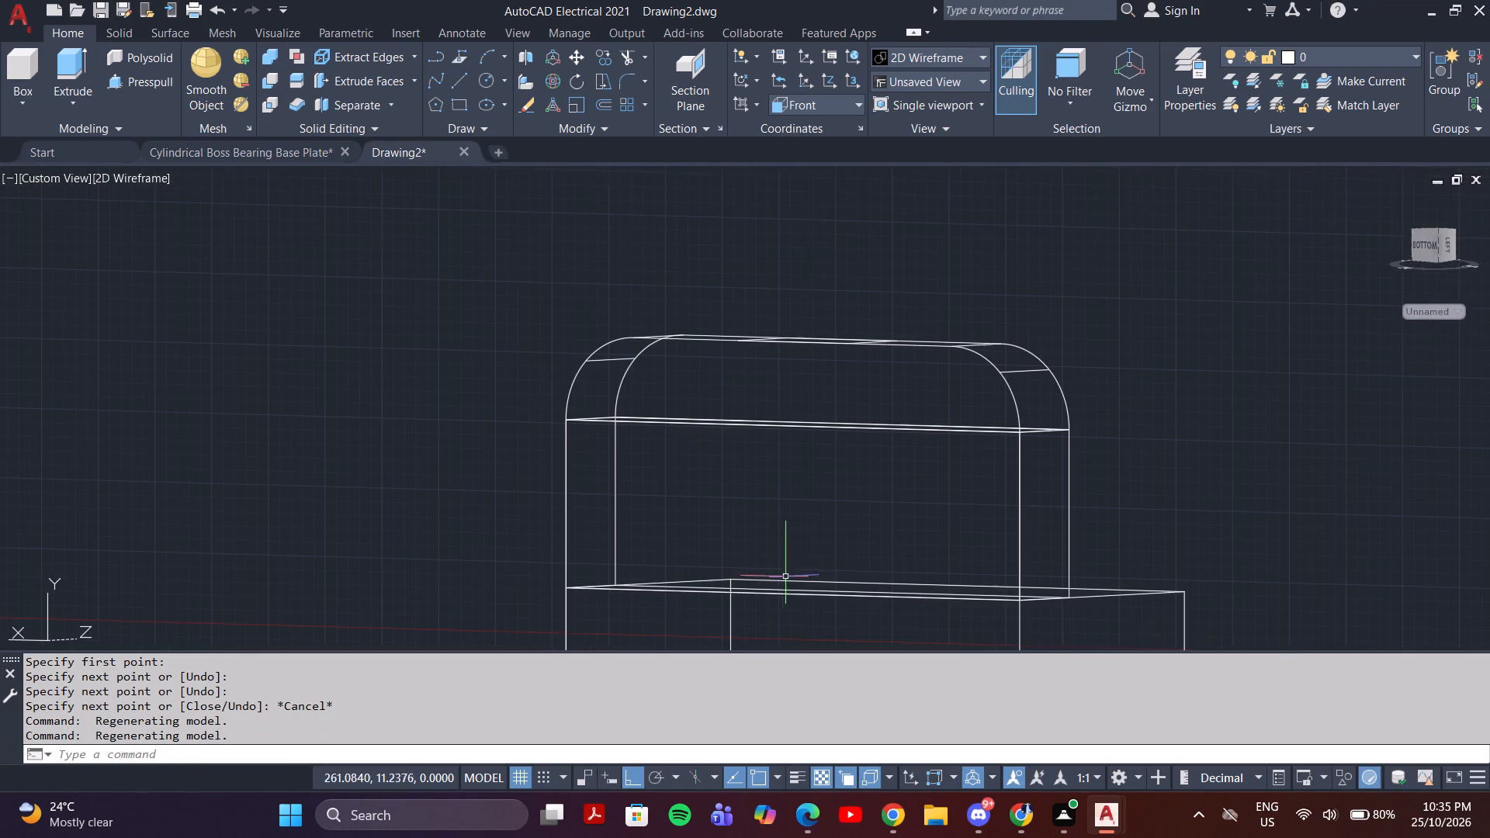
{"action": "middle_click_drag", "start_coordinate": [819, 556], "coordinate": [815, 585]}
{"action": "middle_click_drag", "start_coordinate": [827, 583], "coordinate": [786, 618], "text": "shift"}
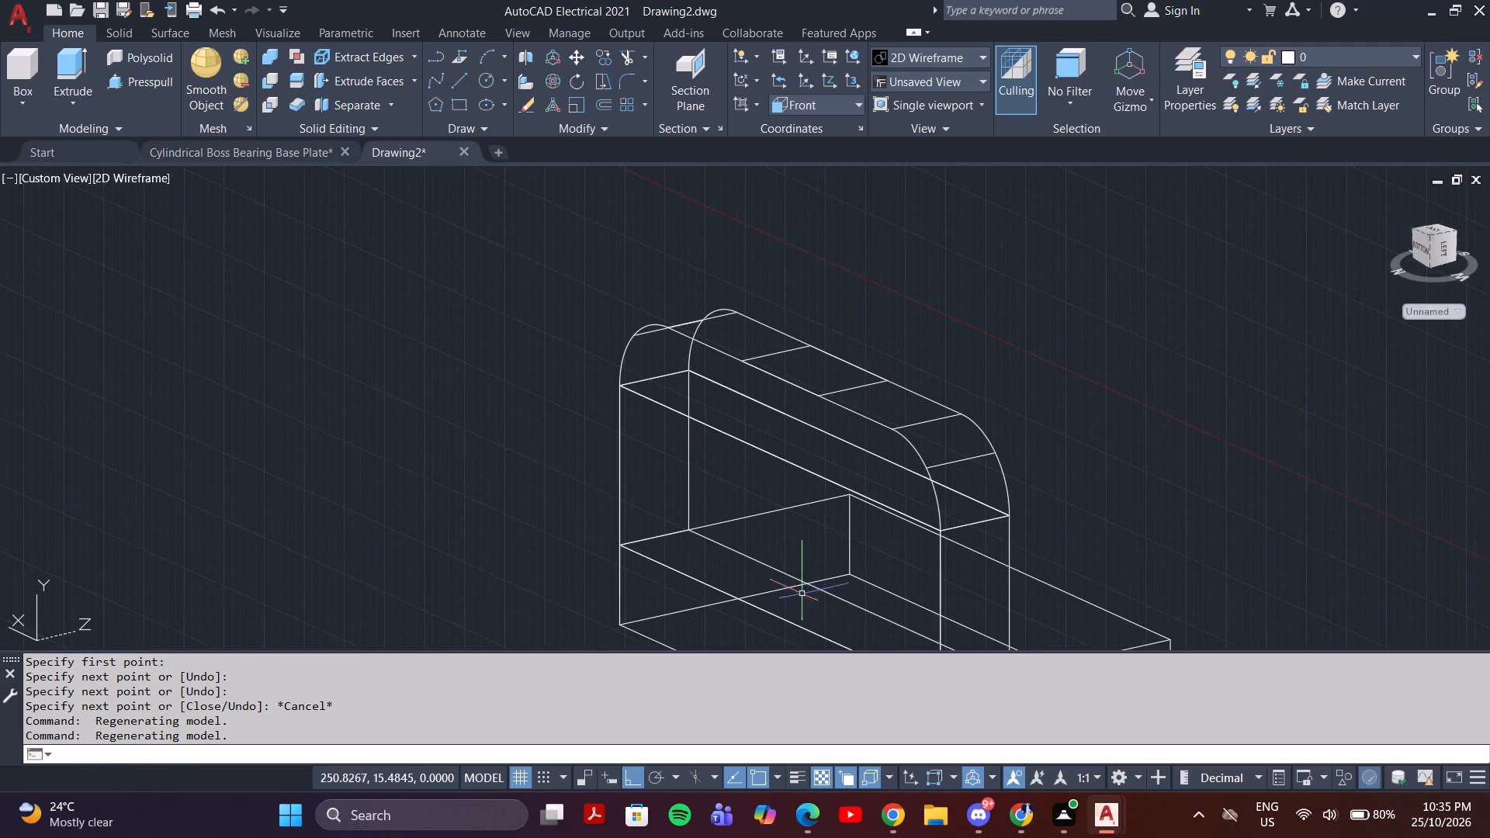
{"action": "key", "text": "l"}
{"action": "key", "text": "Return"}
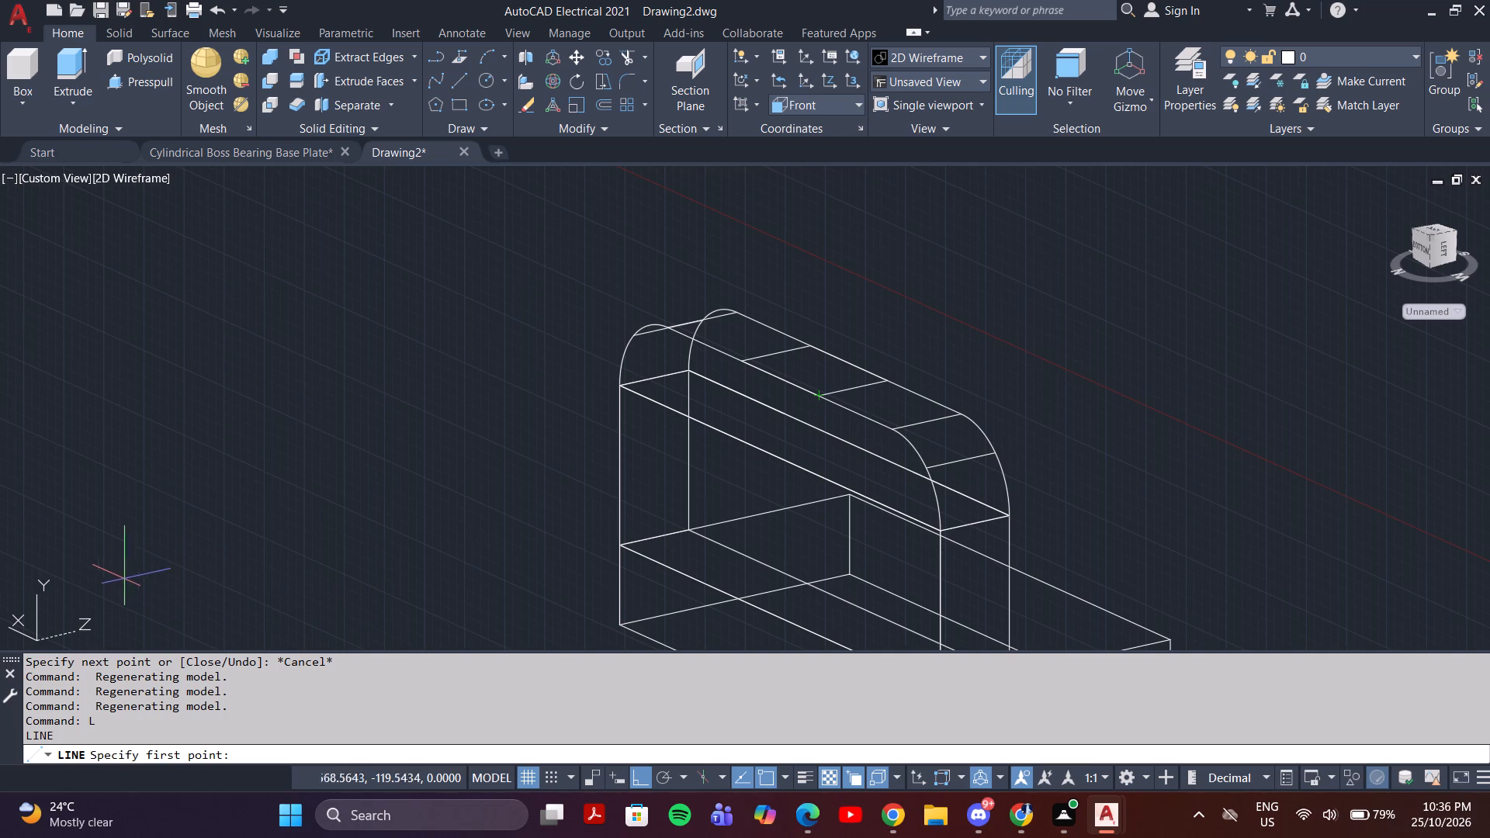
{"action": "left_click", "coordinate": [823, 393]}
{"action": "middle_click_drag", "start_coordinate": [817, 619], "coordinate": [837, 577]}
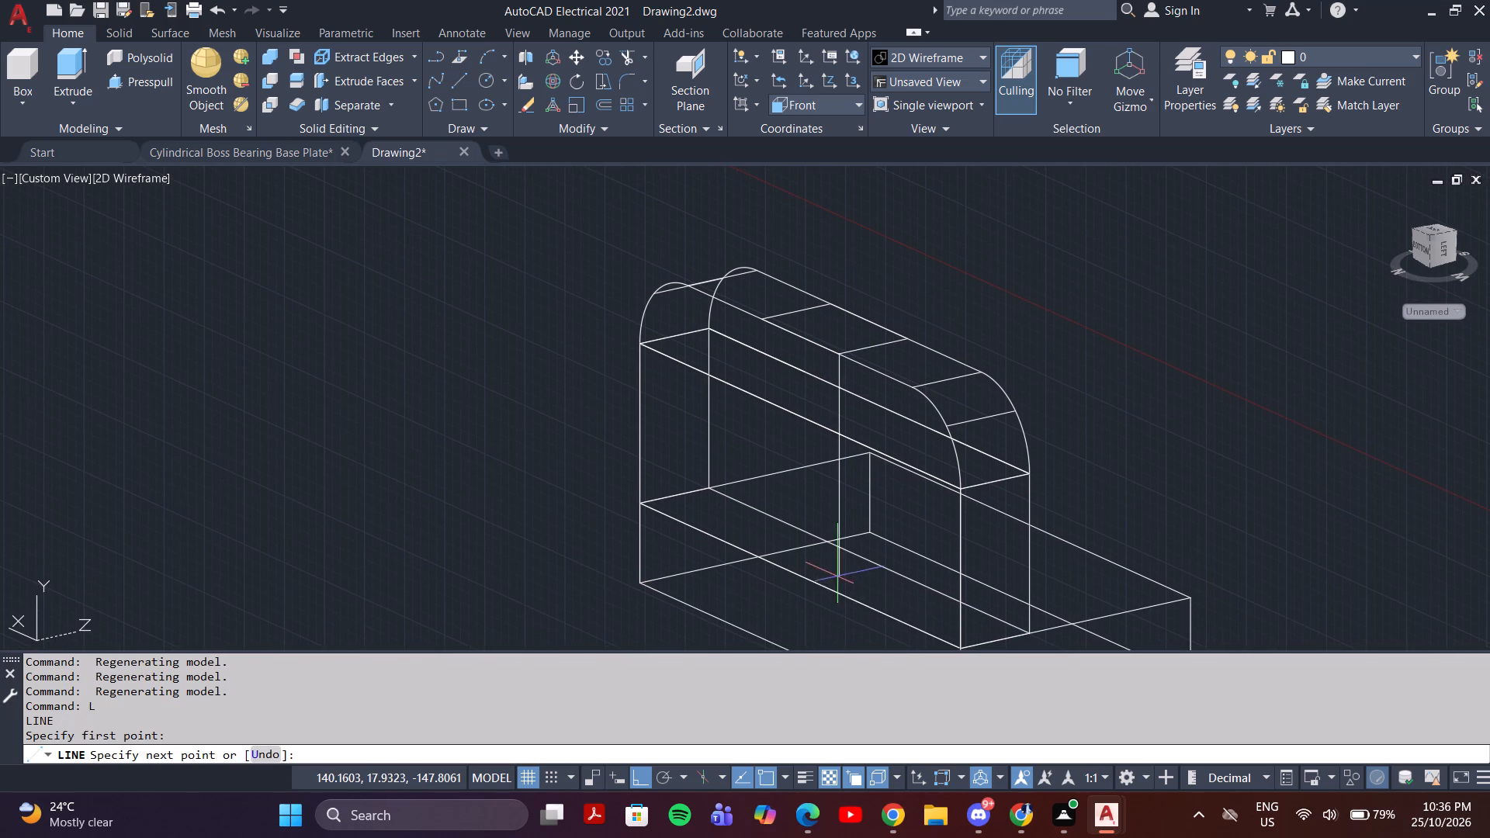
{"action": "left_click", "coordinate": [844, 593]}
{"action": "key", "text": "Escape"}
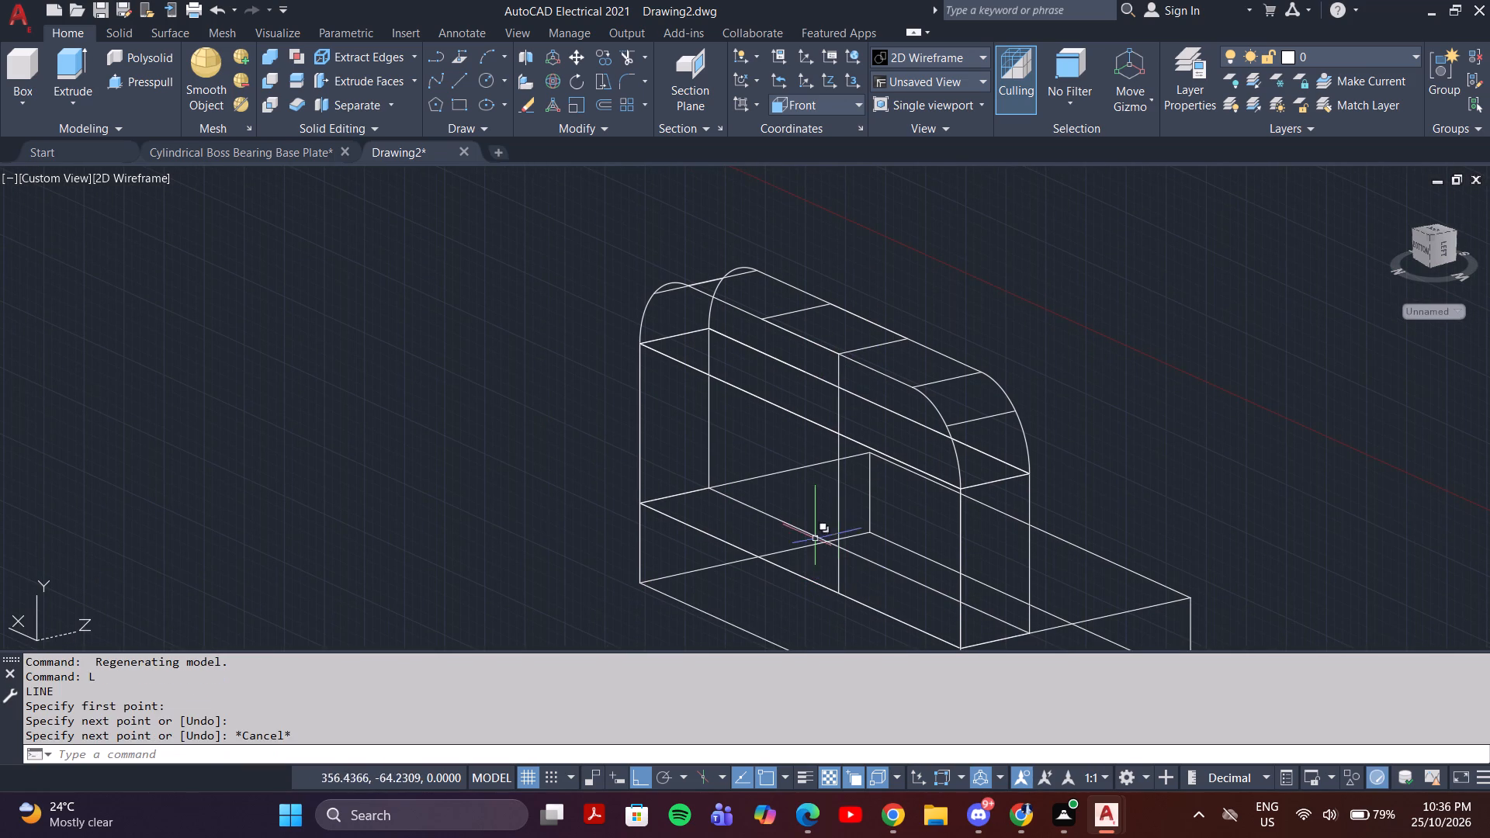
Draw connected lines from the +X end of the 12-unit lines down to the base's top edge and across to the first vertical line.
{"action": "key", "text": "space"}
{"action": "left_click", "coordinate": [761, 313]}
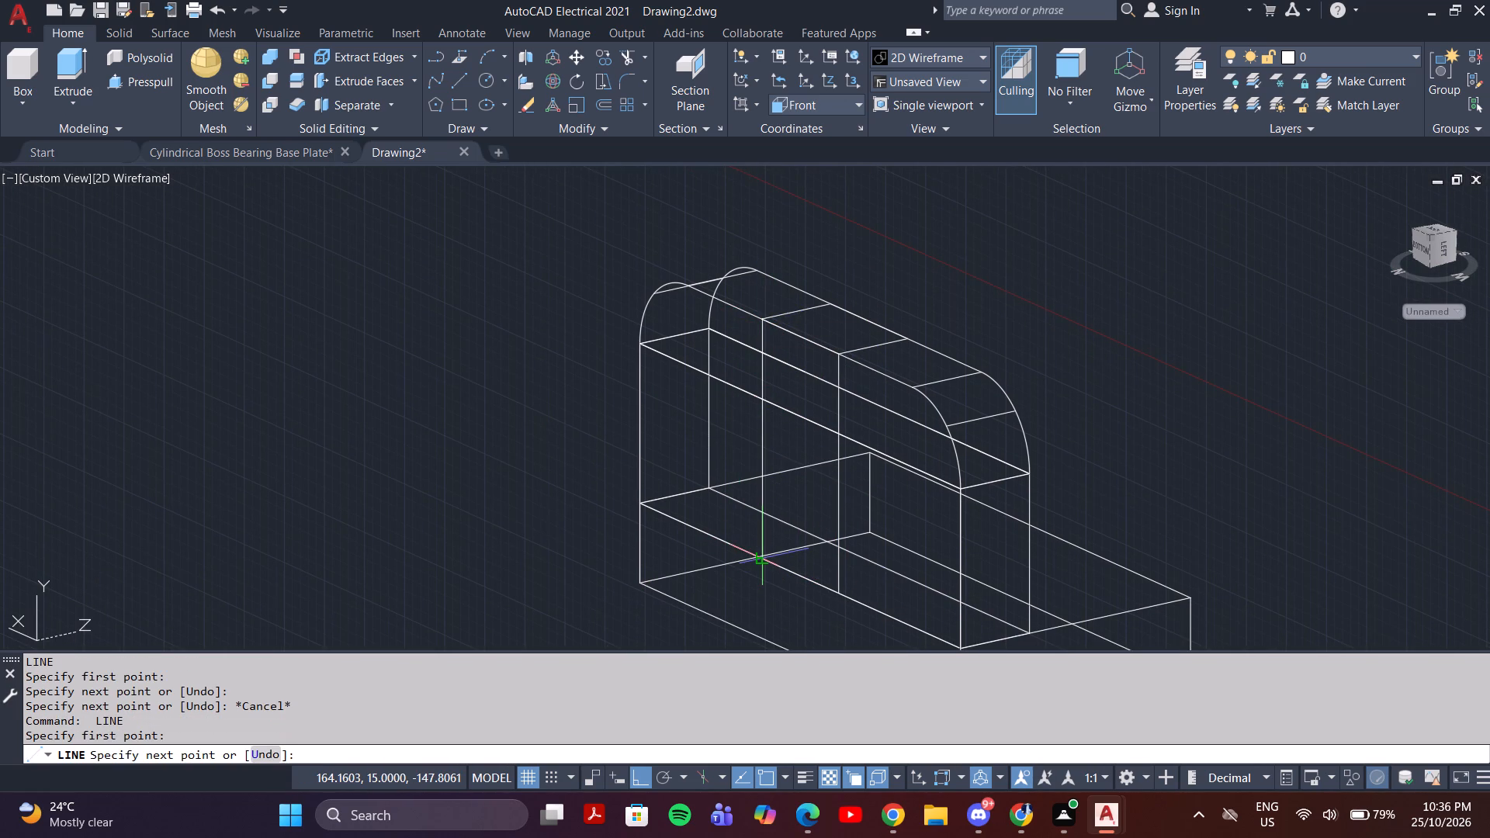
{"action": "scroll", "coordinate": [762, 560], "scroll_direction": "up", "scroll_amount": 3}
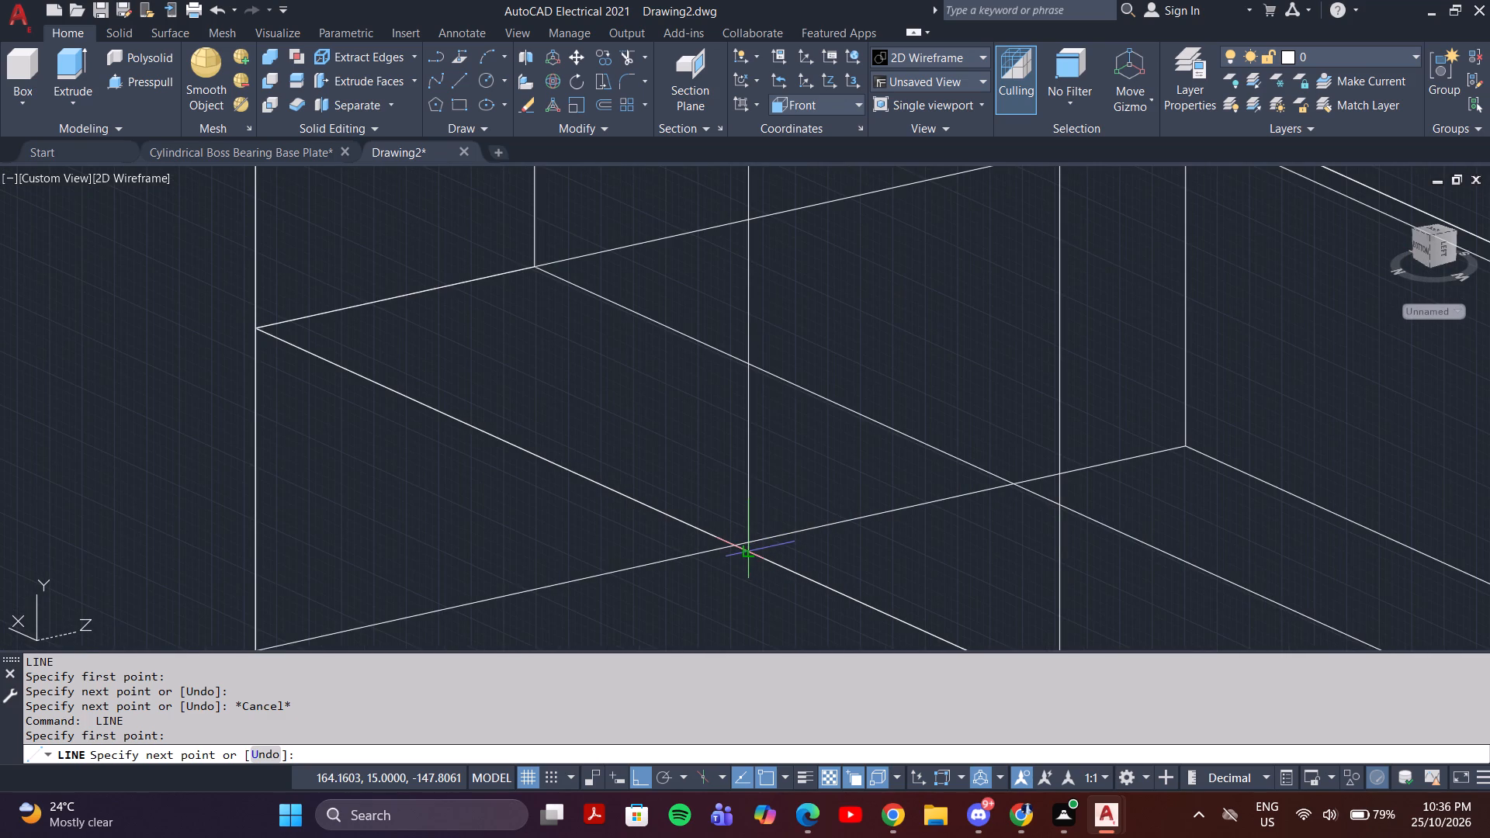
{"action": "left_click", "coordinate": [744, 552]}
{"action": "middle_click_drag", "start_coordinate": [794, 577], "coordinate": [773, 490]}
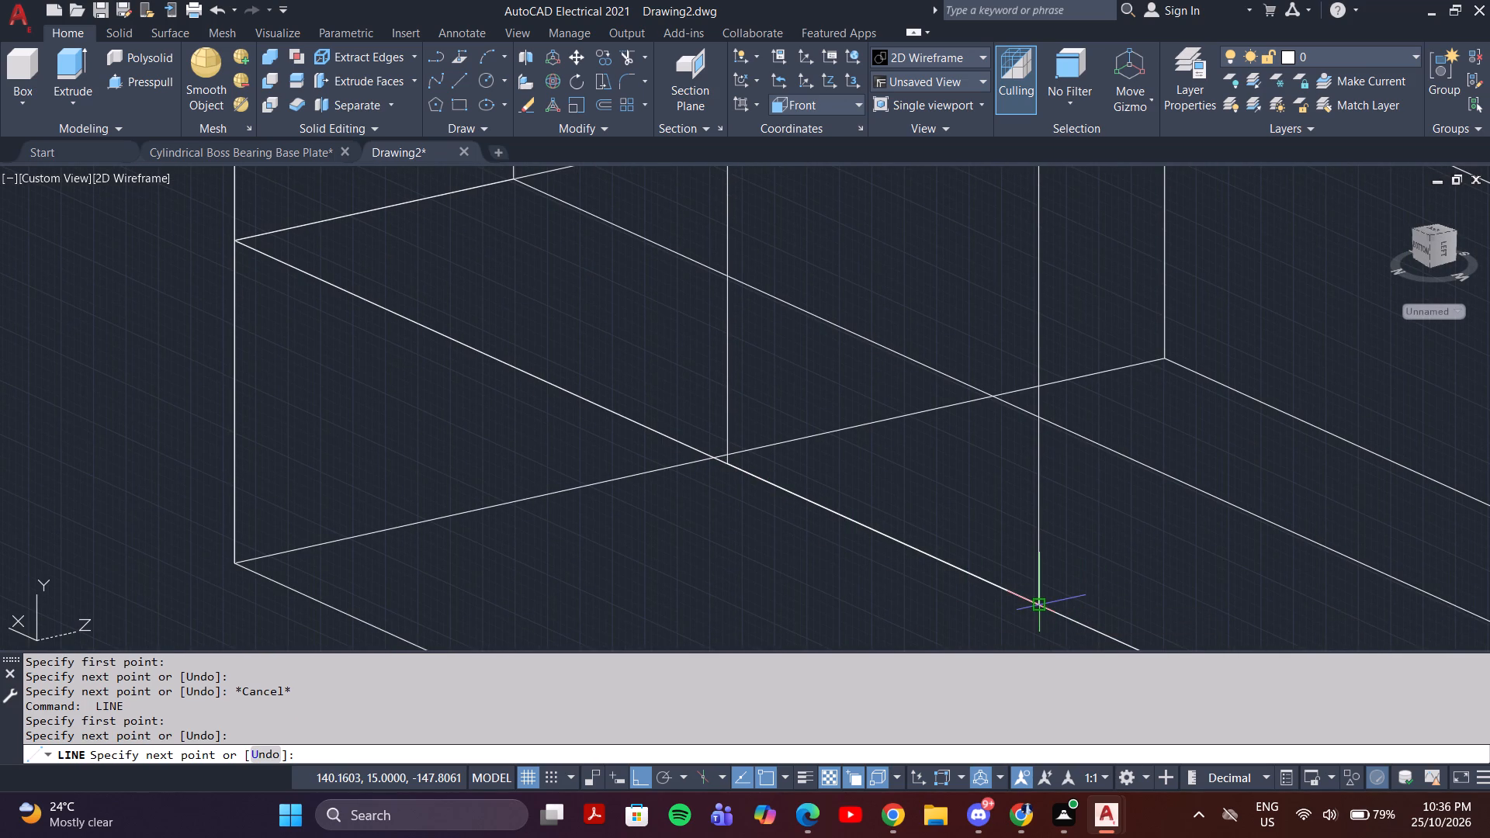
{"action": "left_click", "coordinate": [1040, 601]}
{"action": "key", "text": "Escape"}
{"action": "scroll", "coordinate": [1052, 569], "scroll_direction": "down", "scroll_amount": 2}
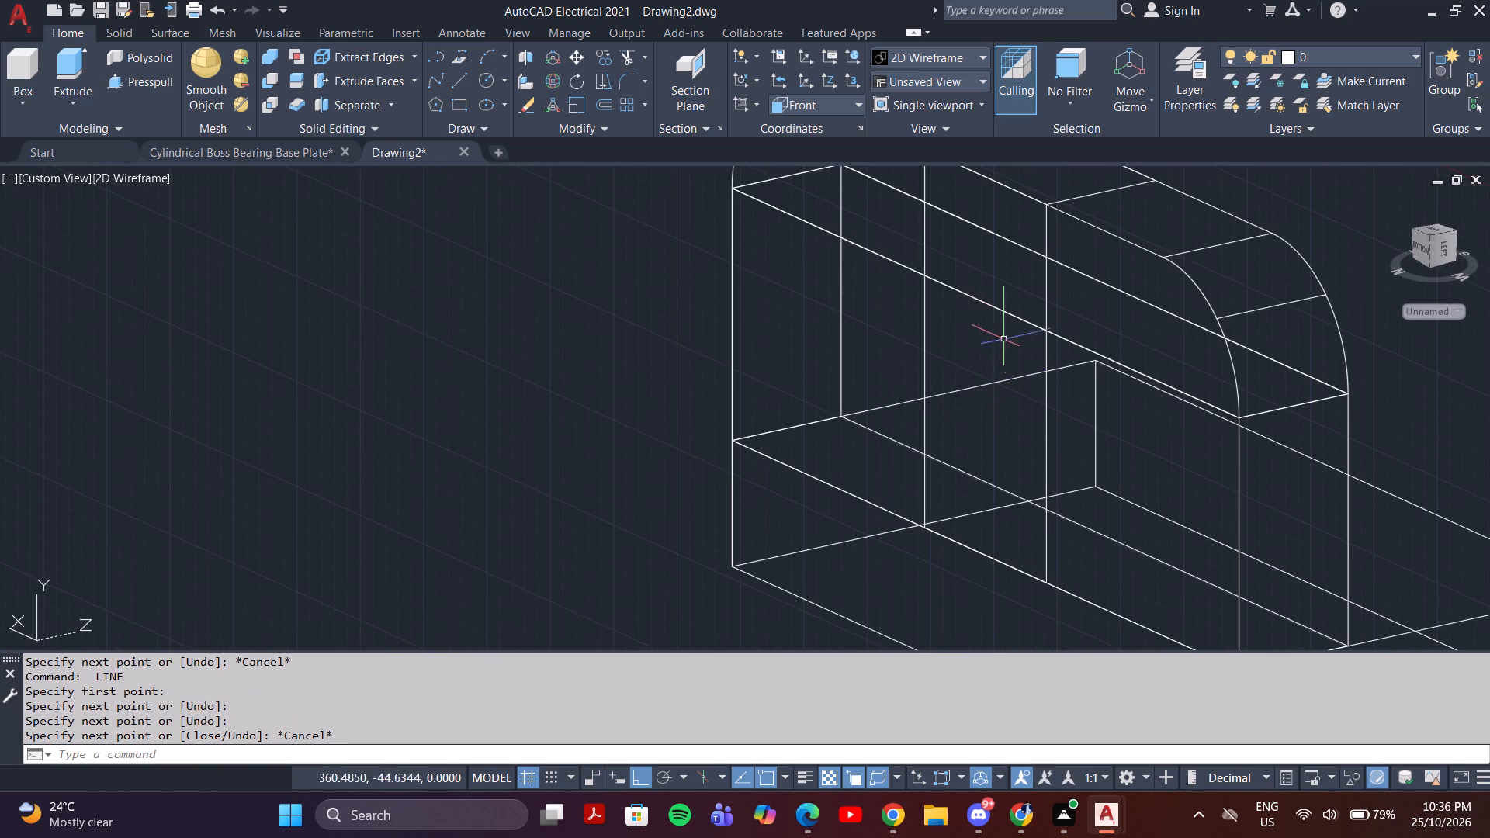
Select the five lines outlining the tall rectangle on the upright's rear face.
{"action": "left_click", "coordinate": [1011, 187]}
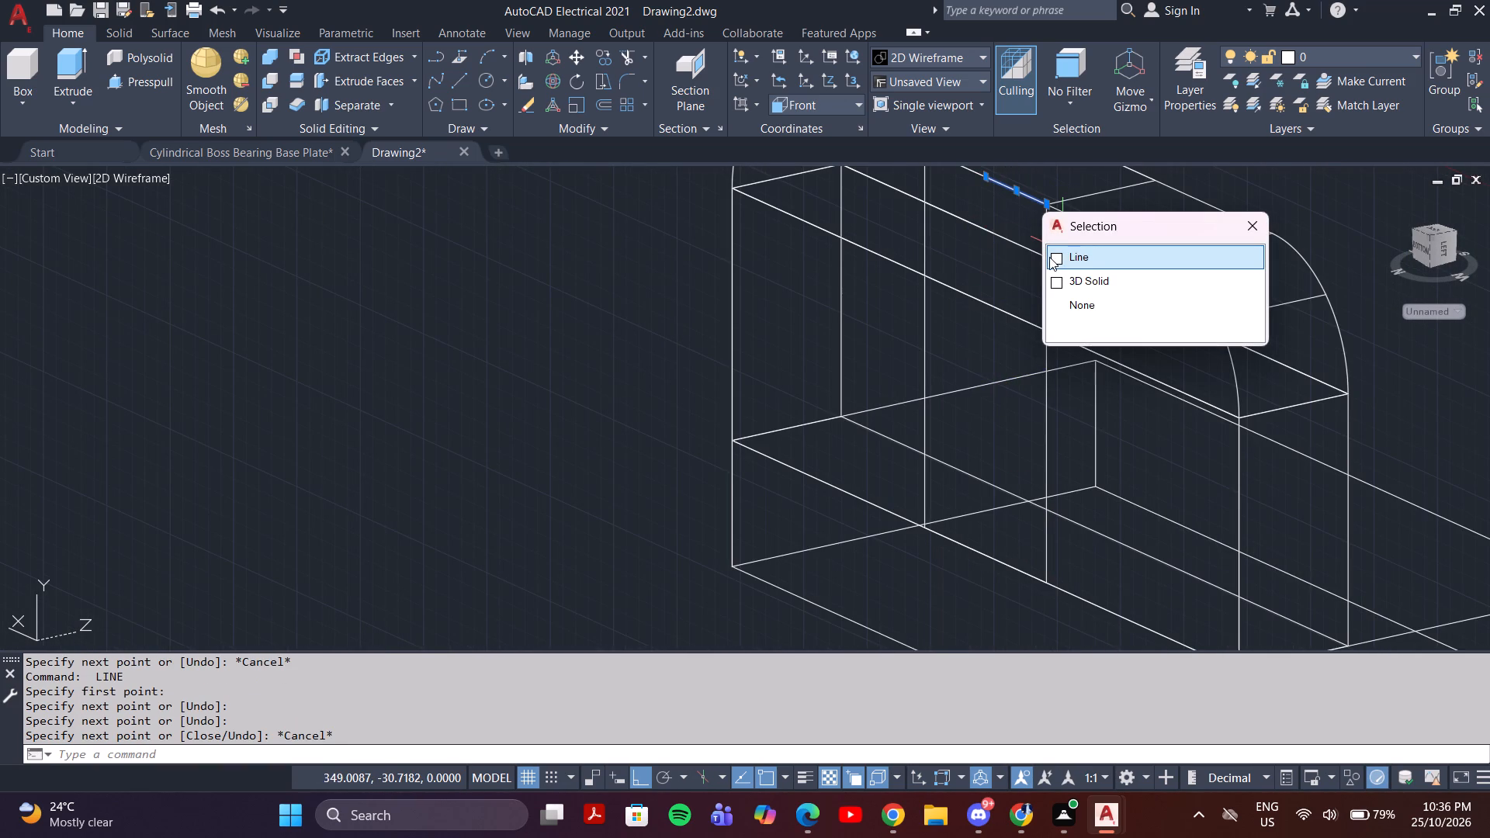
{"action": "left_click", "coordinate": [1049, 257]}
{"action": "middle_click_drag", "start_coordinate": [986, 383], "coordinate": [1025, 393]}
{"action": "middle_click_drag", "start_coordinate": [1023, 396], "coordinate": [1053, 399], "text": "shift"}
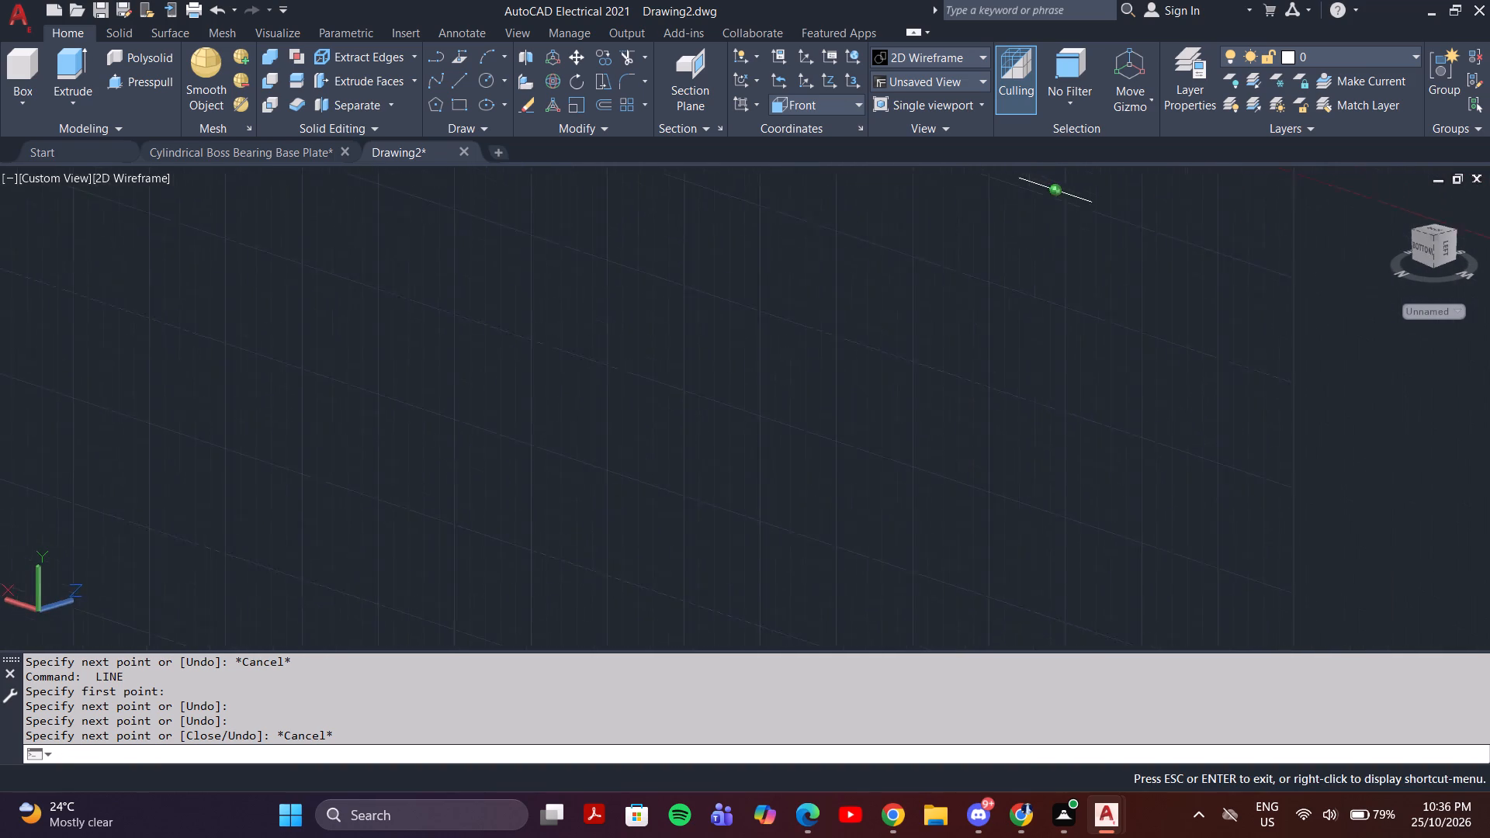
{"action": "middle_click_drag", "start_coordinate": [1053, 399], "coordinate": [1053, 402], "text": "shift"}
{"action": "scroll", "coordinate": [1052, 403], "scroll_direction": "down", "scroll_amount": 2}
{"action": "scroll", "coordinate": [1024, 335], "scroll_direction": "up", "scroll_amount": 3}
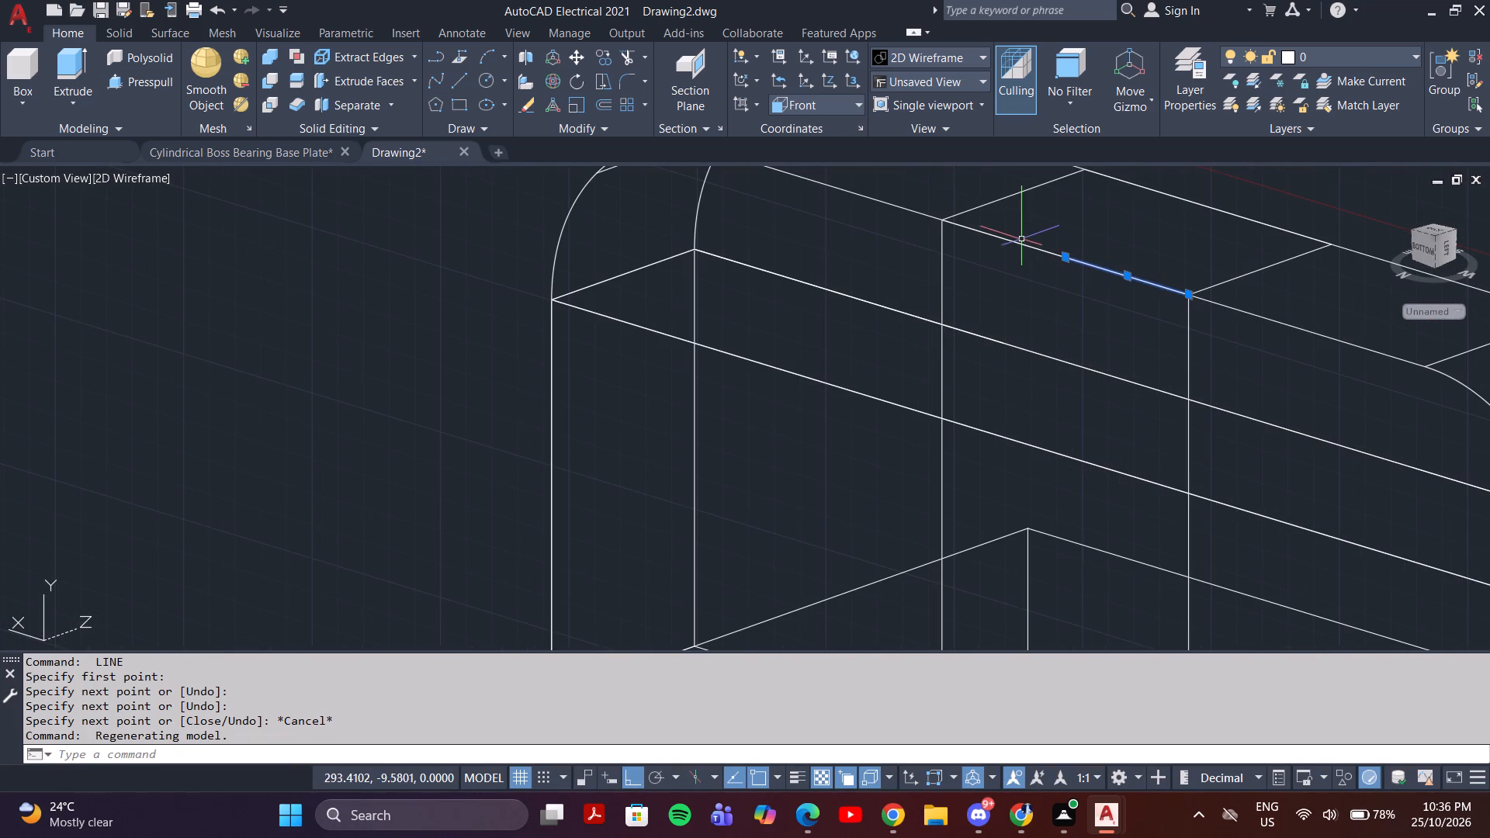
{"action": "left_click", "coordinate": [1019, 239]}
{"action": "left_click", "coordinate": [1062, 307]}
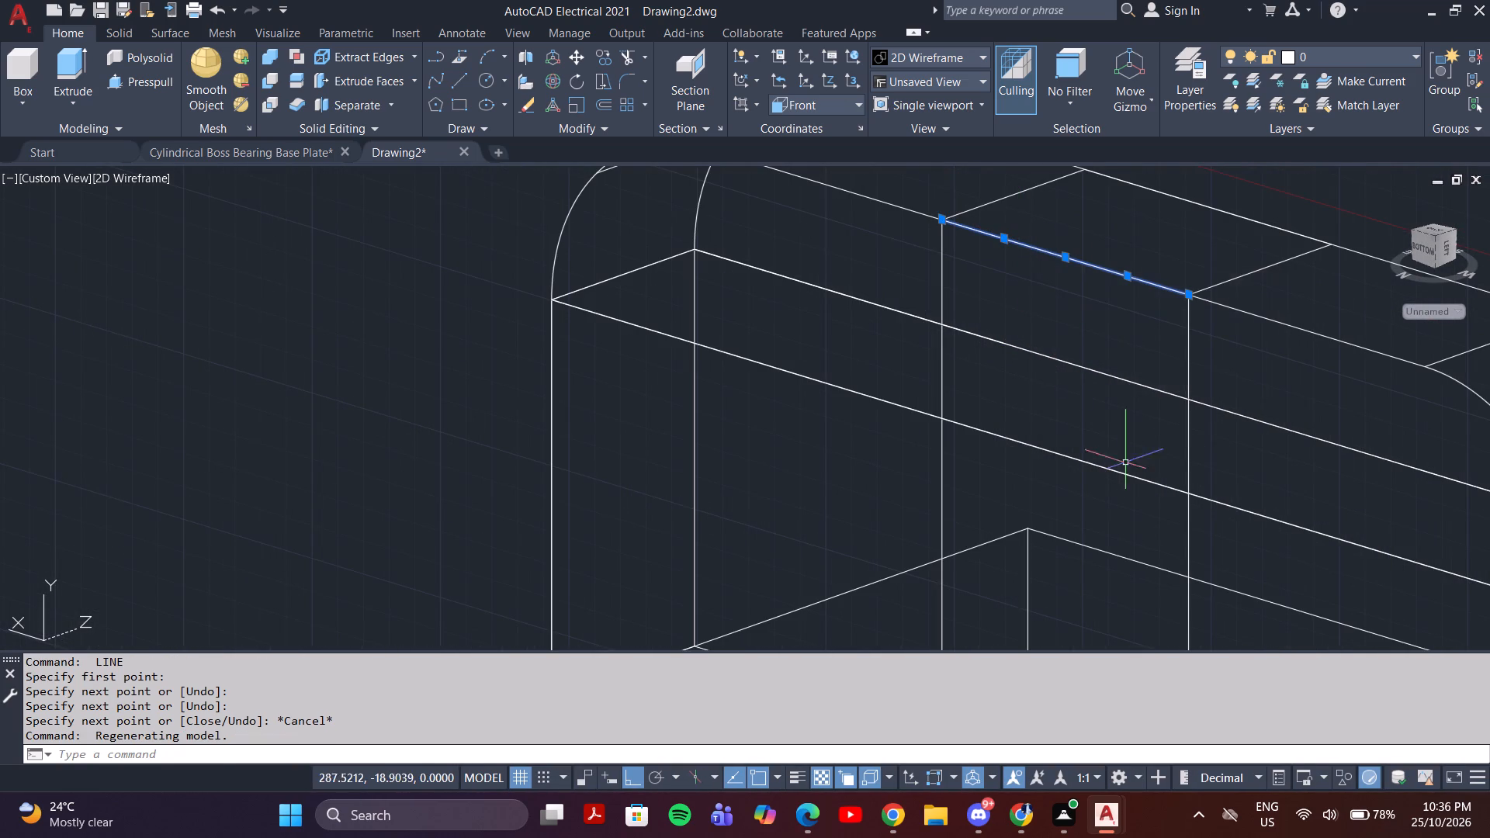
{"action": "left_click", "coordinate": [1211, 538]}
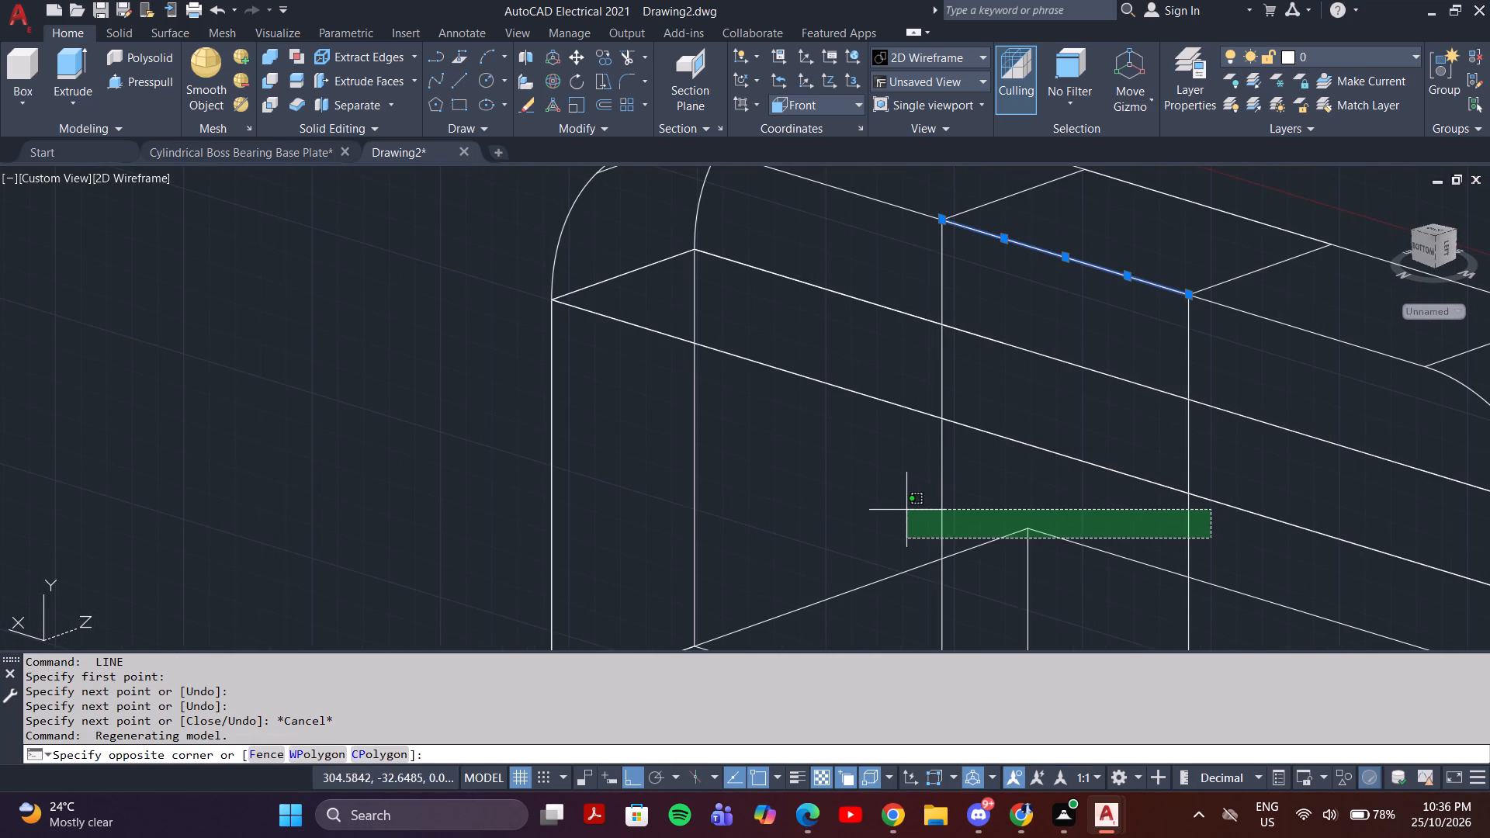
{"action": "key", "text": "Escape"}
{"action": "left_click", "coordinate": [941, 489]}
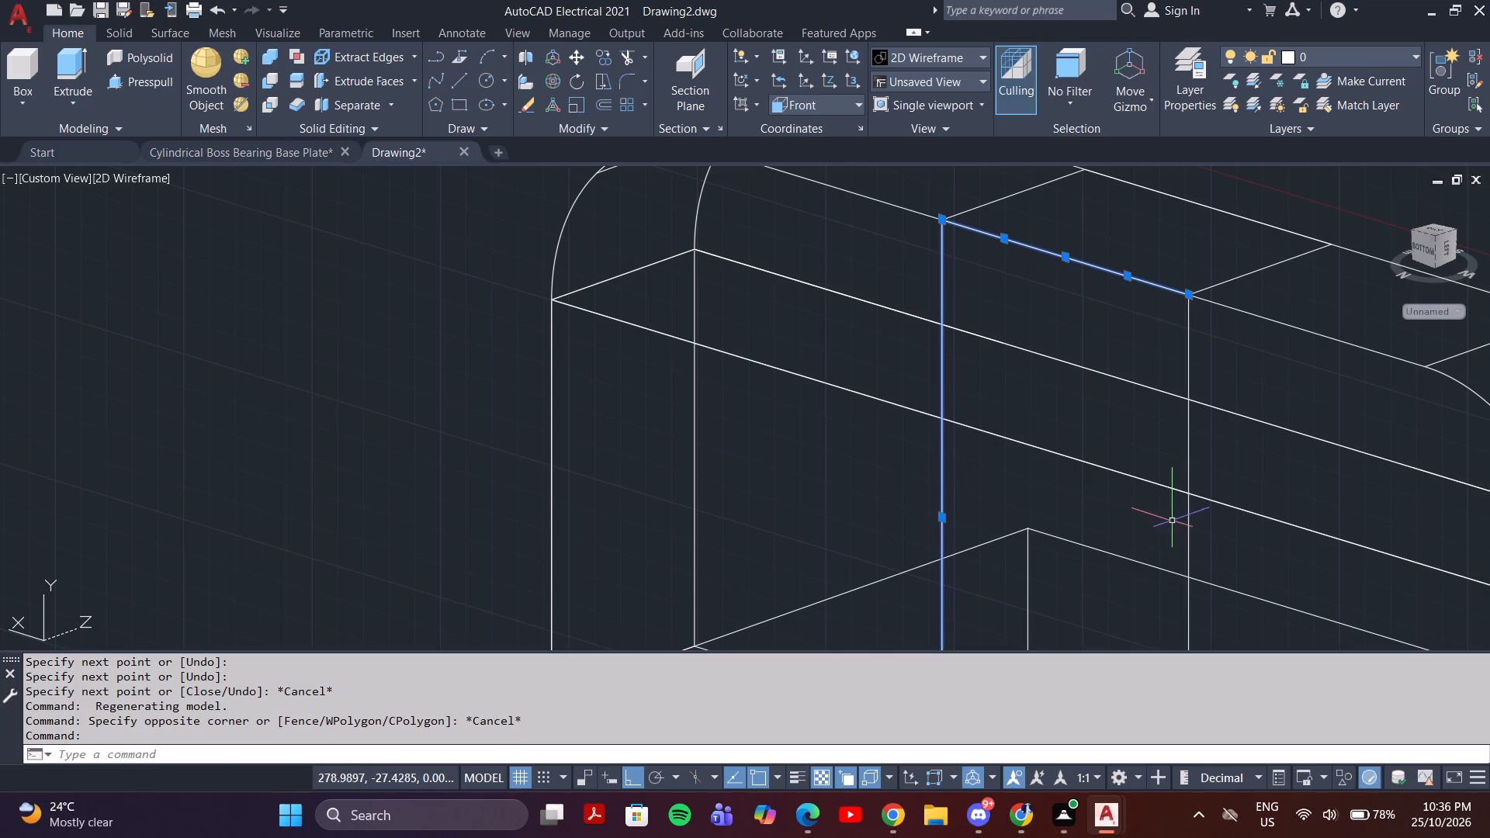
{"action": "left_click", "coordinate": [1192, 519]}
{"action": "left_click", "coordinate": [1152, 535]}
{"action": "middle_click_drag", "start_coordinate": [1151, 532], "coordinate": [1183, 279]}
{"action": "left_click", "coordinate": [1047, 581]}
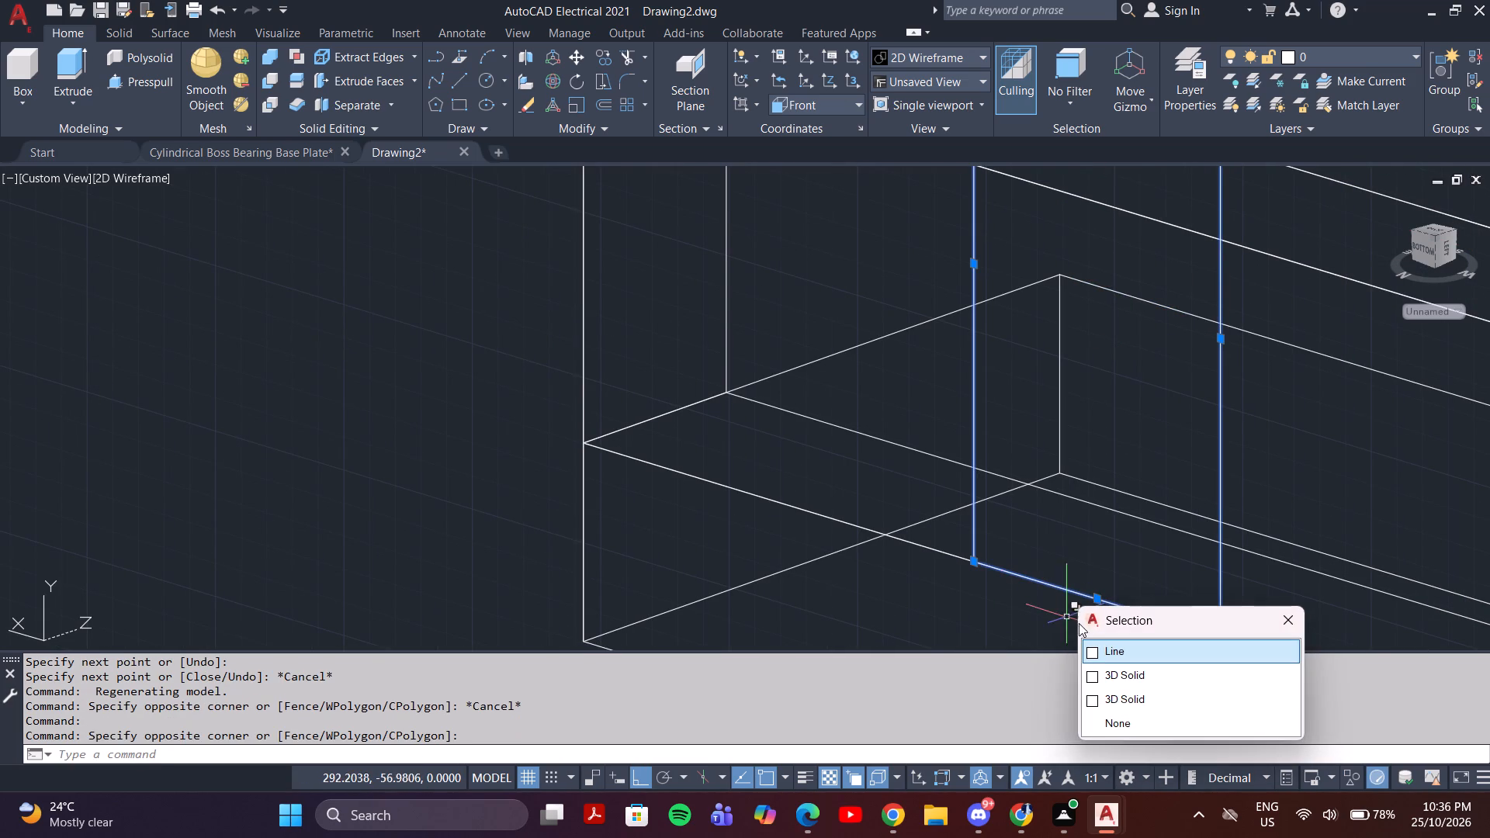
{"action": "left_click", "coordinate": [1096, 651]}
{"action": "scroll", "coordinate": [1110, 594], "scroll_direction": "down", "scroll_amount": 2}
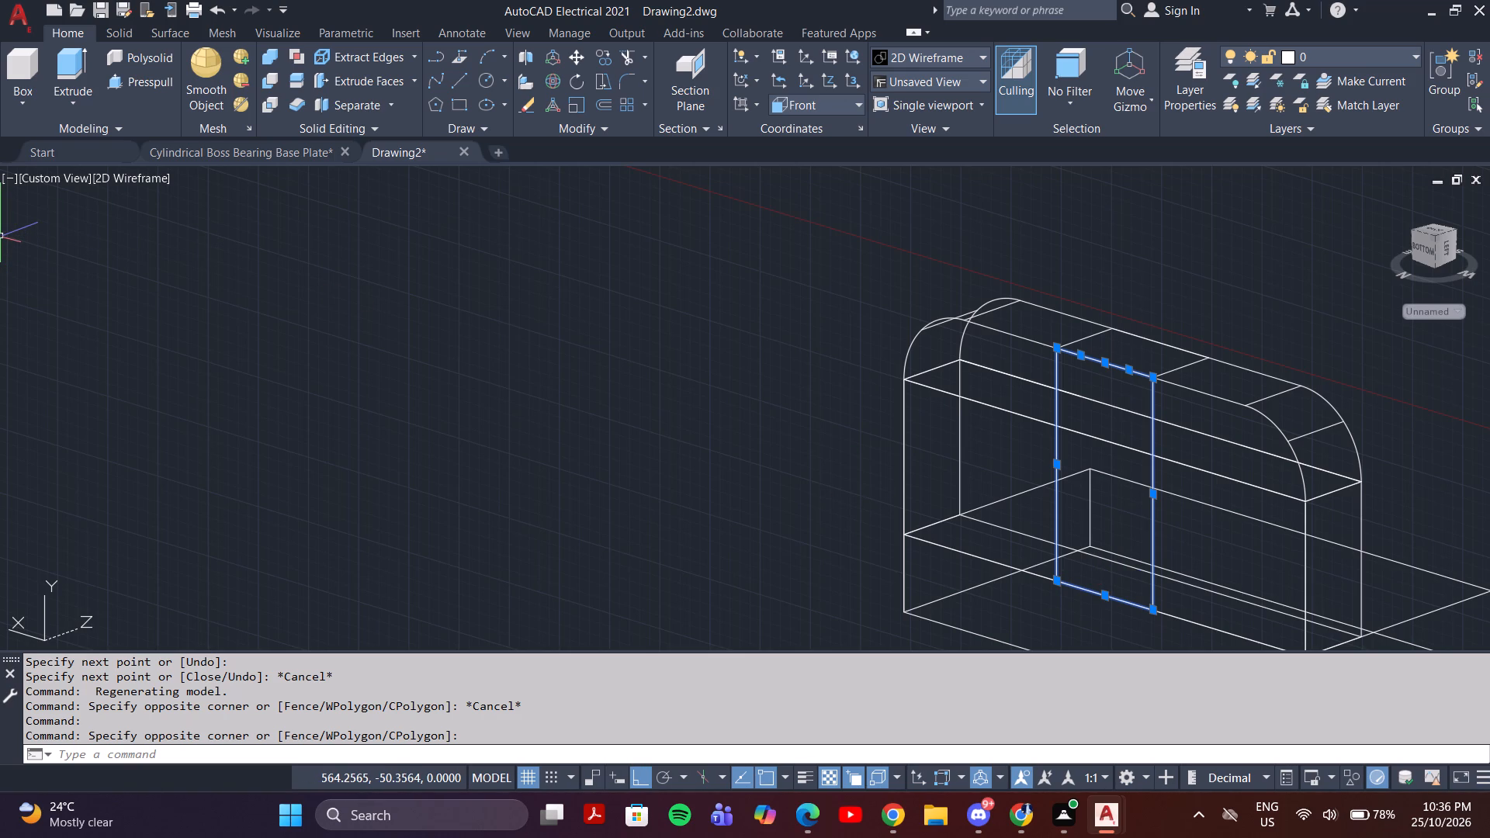
Convert the five lines outlining the rectangle on the upright's rear face into a region.
{"action": "type", "text": "reg"}
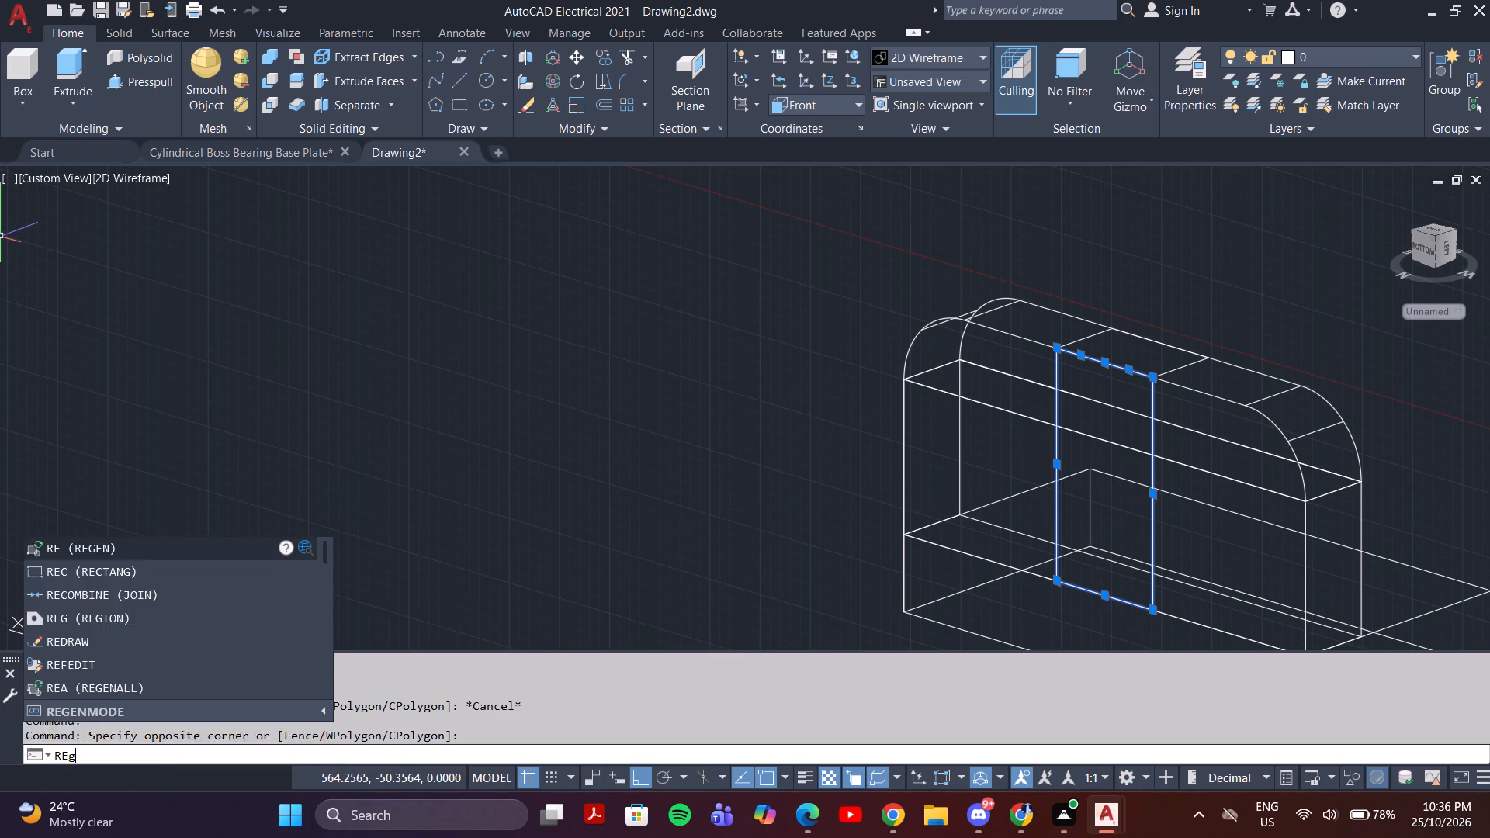
{"action": "key", "text": "o"}
{"action": "type", "text": "in"}
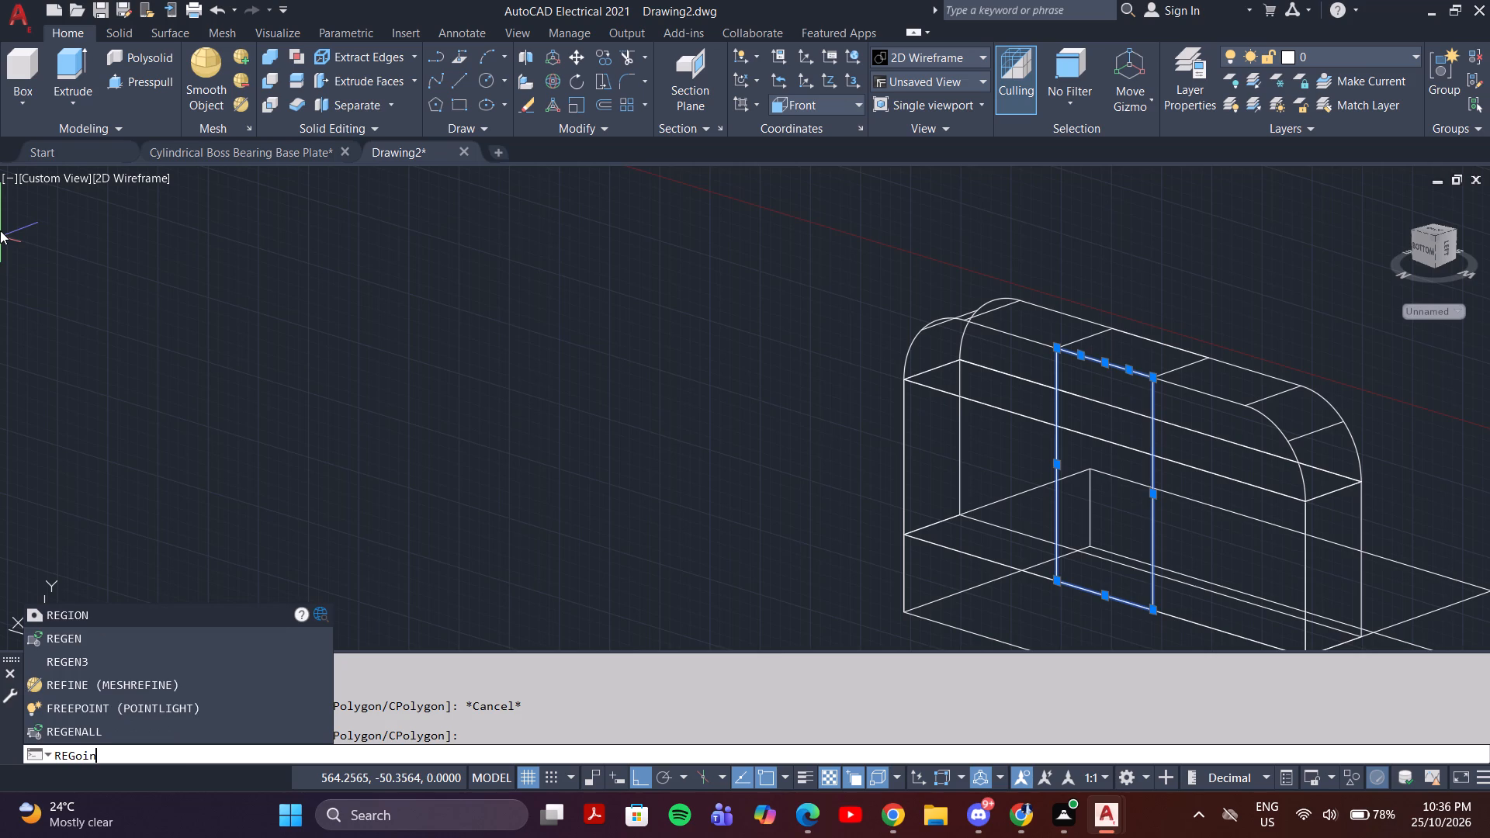
{"action": "key", "text": "Return"}
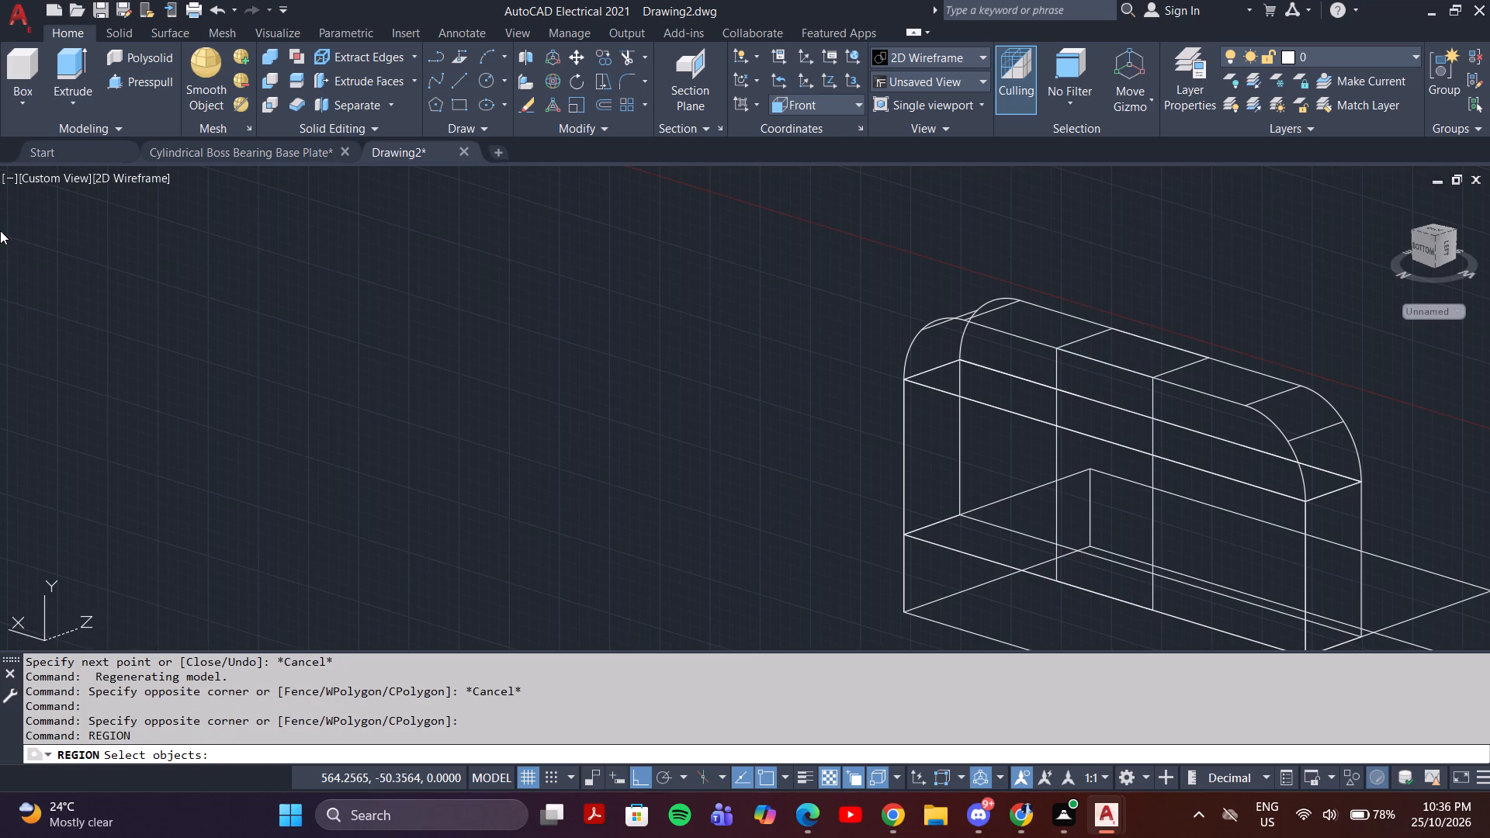
{"action": "left_click", "coordinate": [1125, 372]}
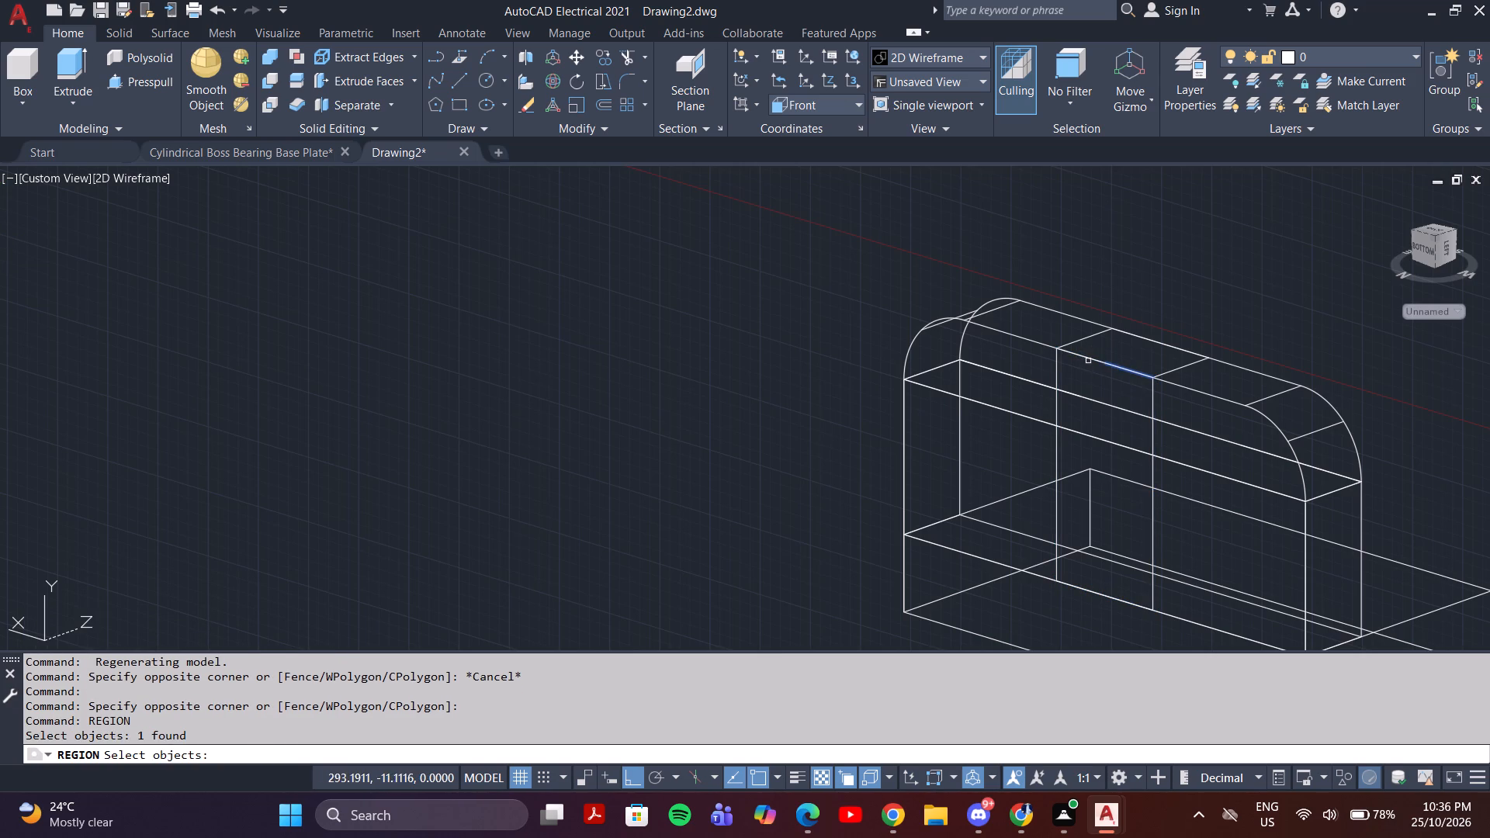
{"action": "left_click", "coordinate": [1087, 359]}
{"action": "left_click", "coordinate": [1135, 426]}
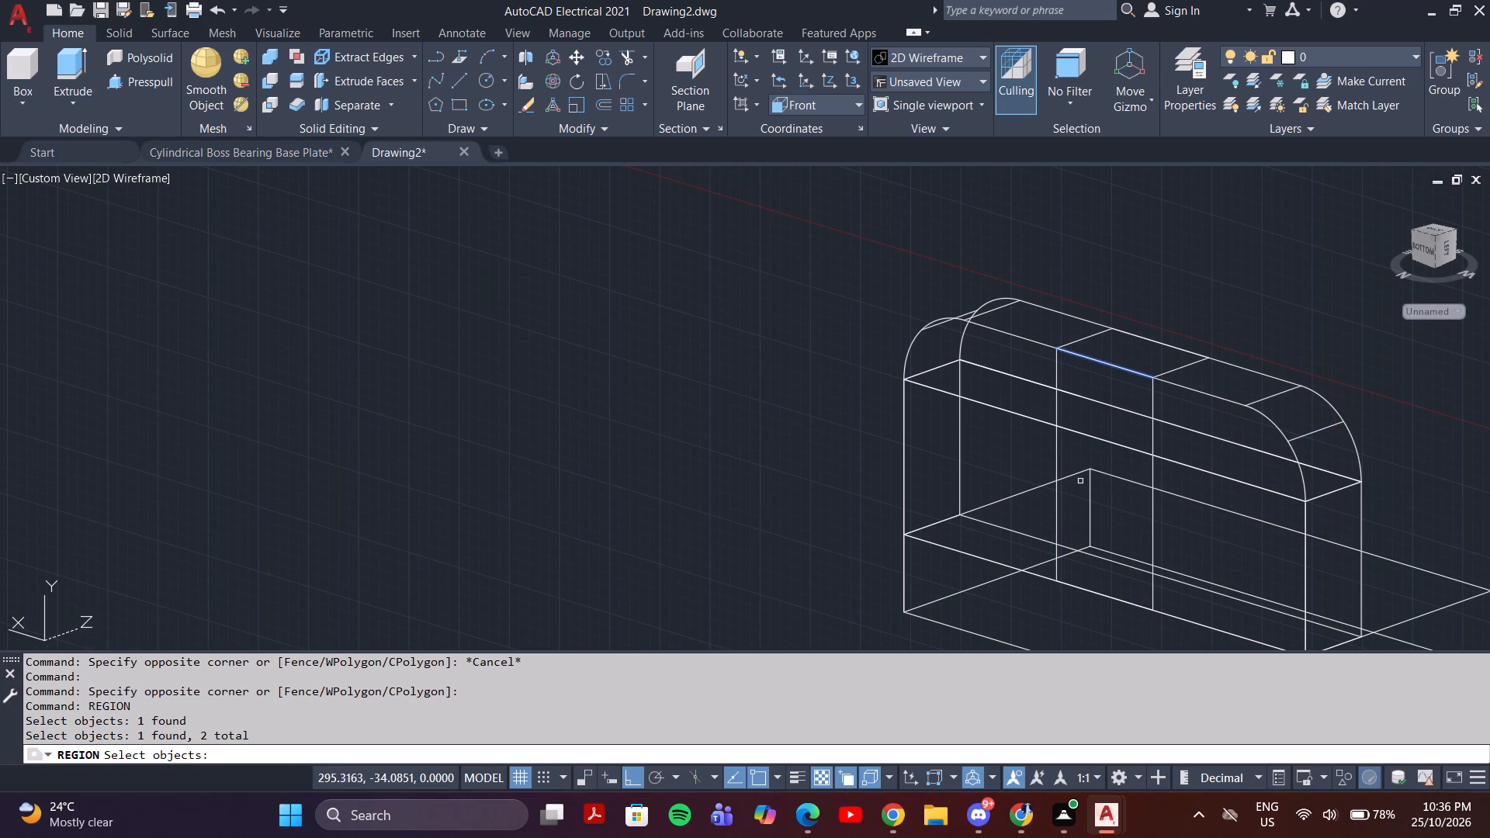
{"action": "left_click", "coordinate": [1056, 457]}
{"action": "left_click", "coordinate": [1150, 466]}
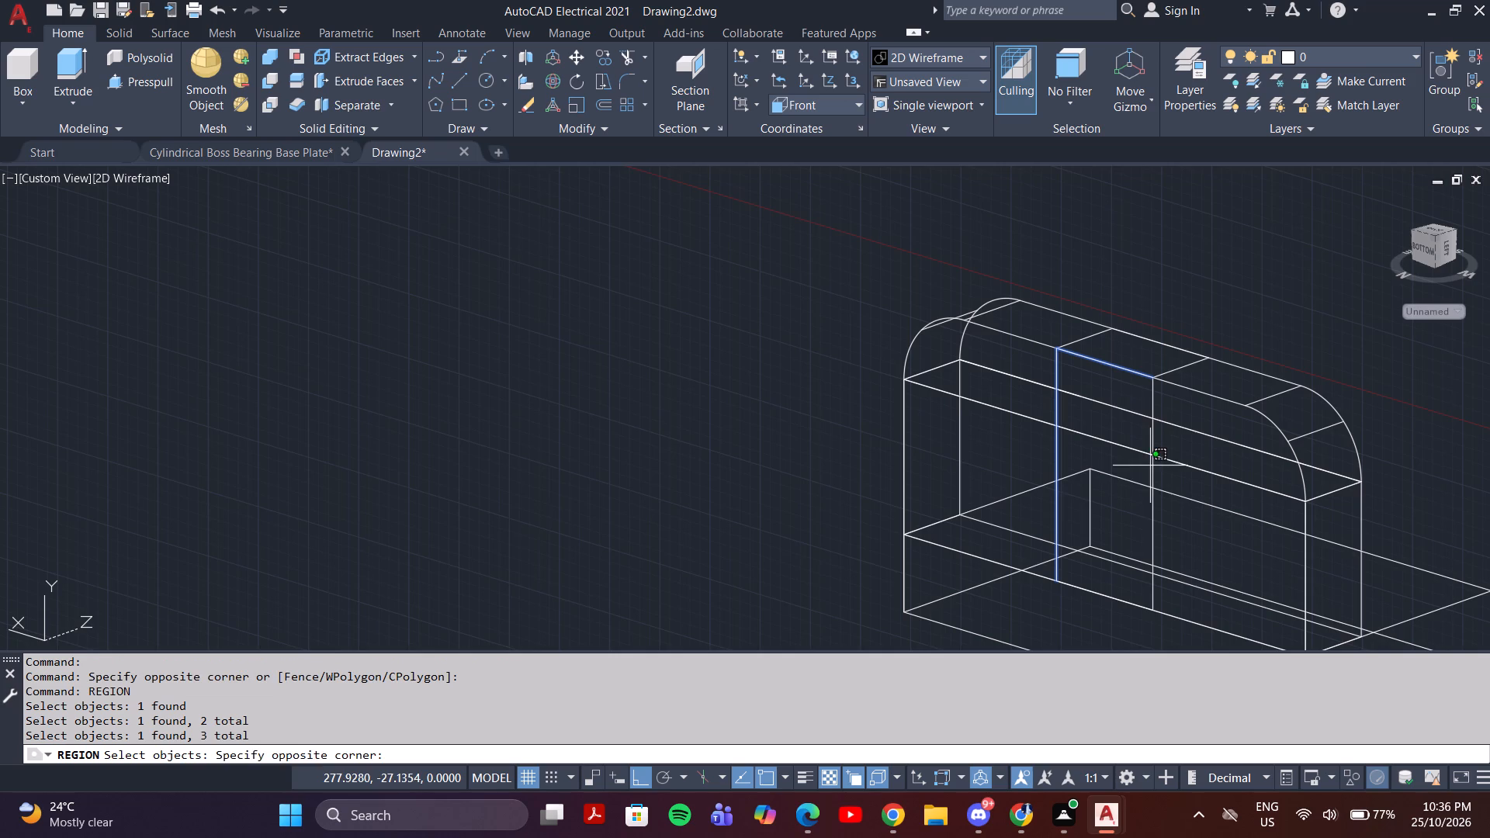
{"action": "double_click", "coordinate": [1158, 473]}
{"action": "left_click", "coordinate": [1145, 482]}
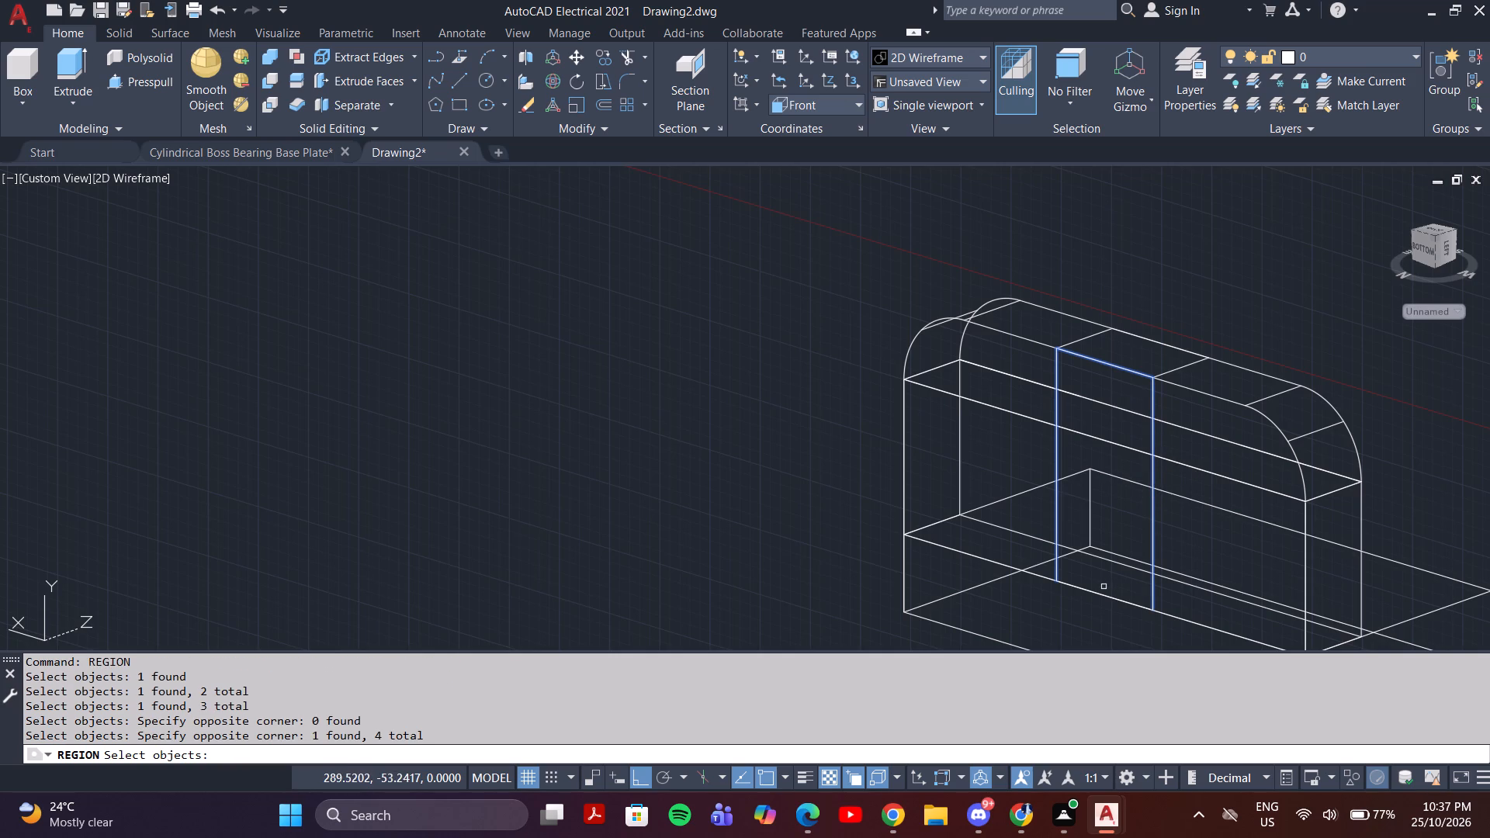
{"action": "left_click", "coordinate": [1101, 595]}
{"action": "left_click", "coordinate": [1149, 666]}
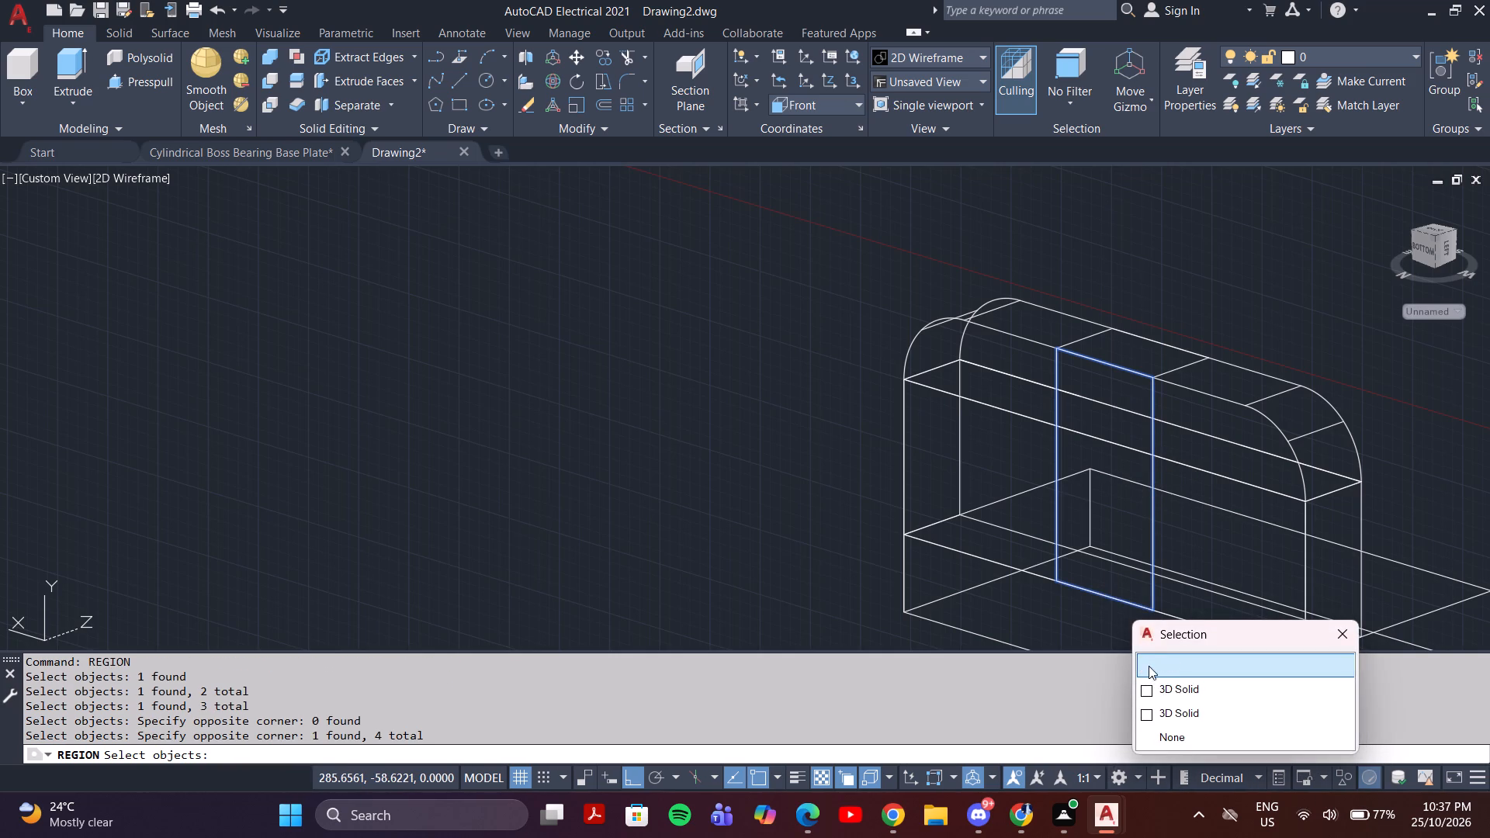
{"action": "key", "text": "Return"}
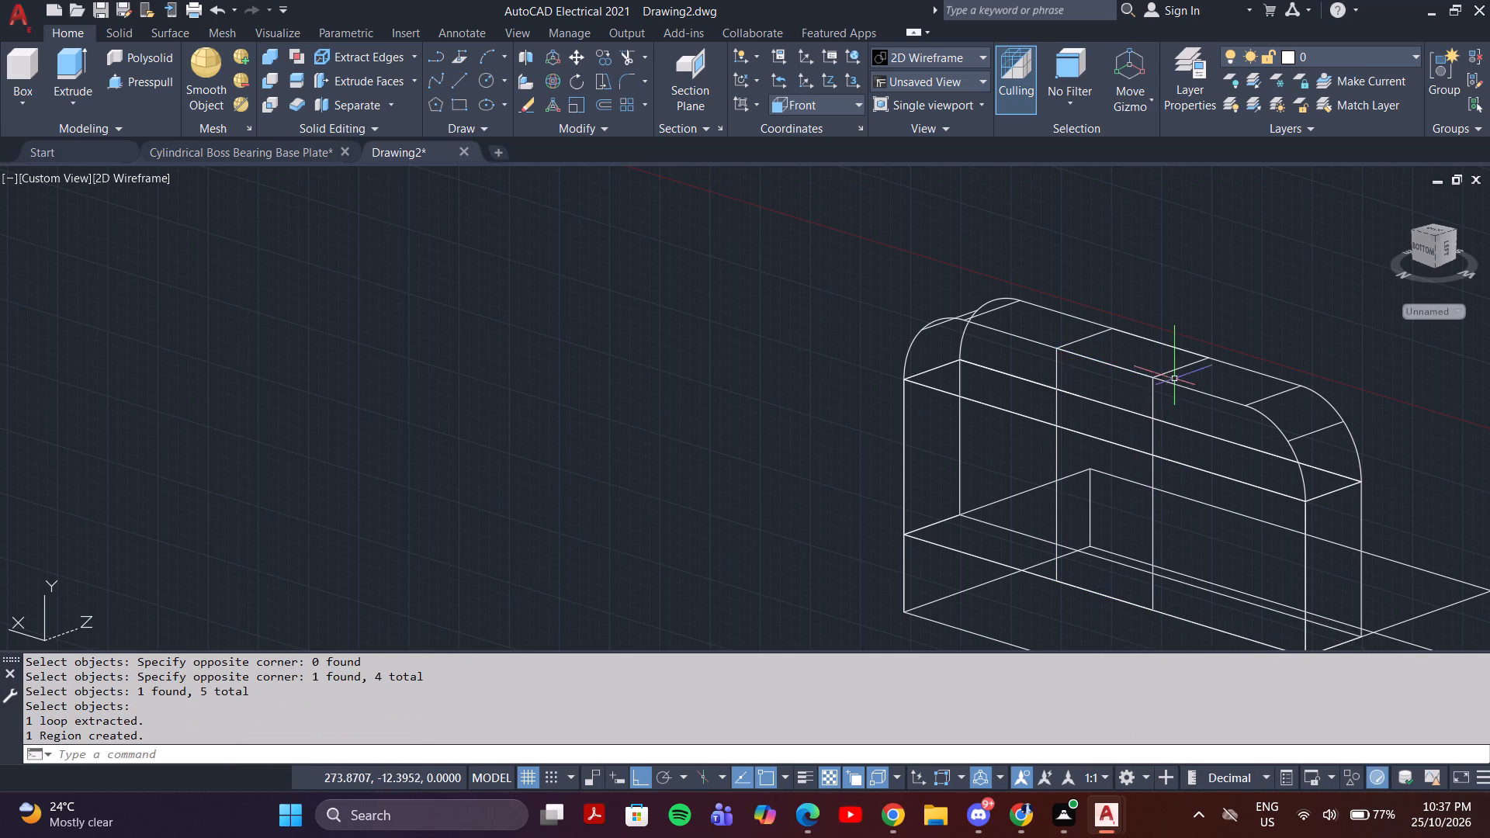
Delete the two 15-unit lines crossing the upright's flat top.
{"action": "left_click", "coordinate": [1180, 375]}
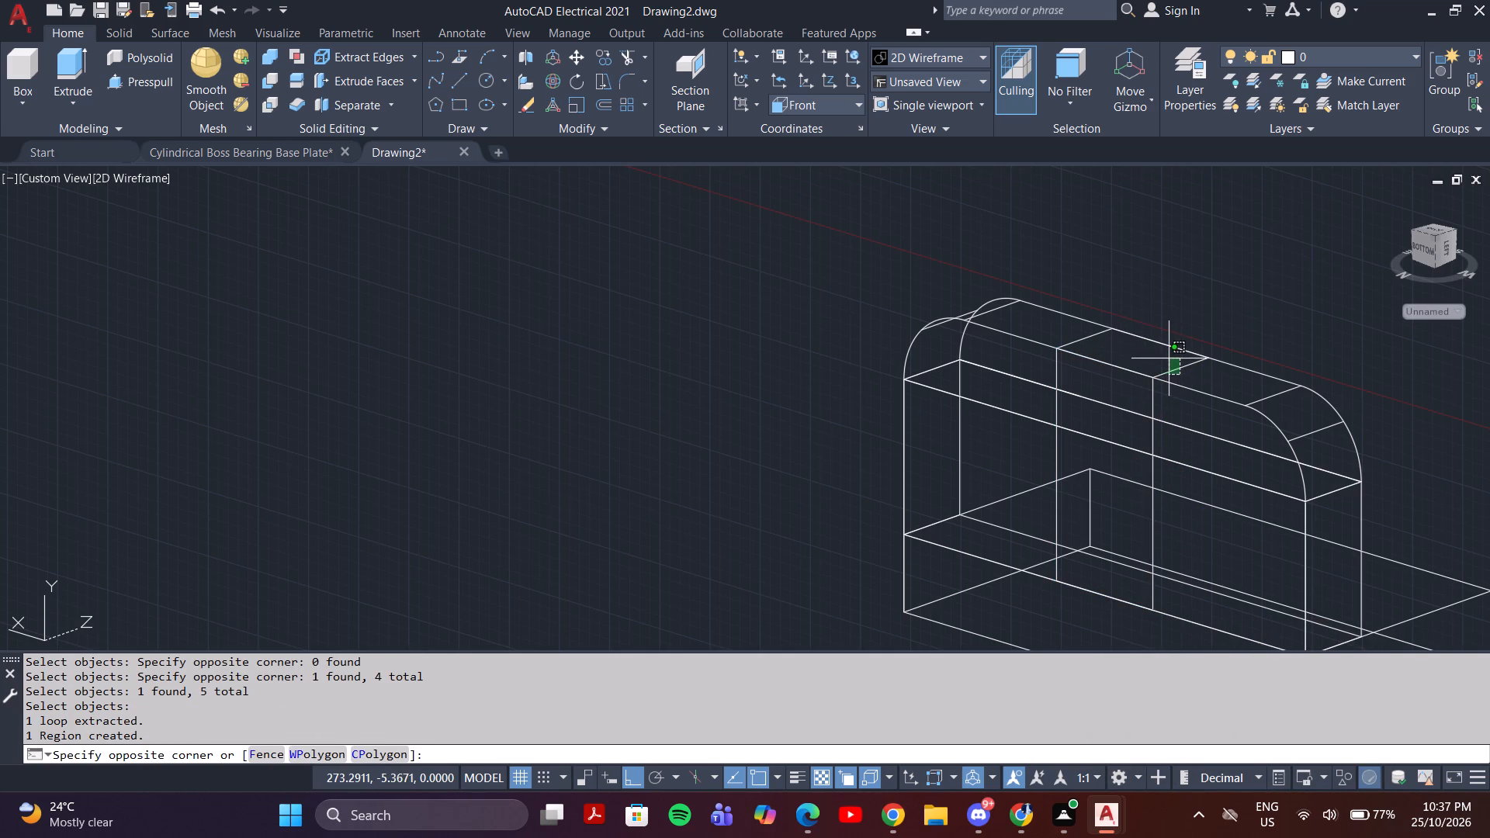
{"action": "left_click", "coordinate": [1169, 358]}
{"action": "key", "text": "Delete"}
{"action": "left_click", "coordinate": [1107, 345]}
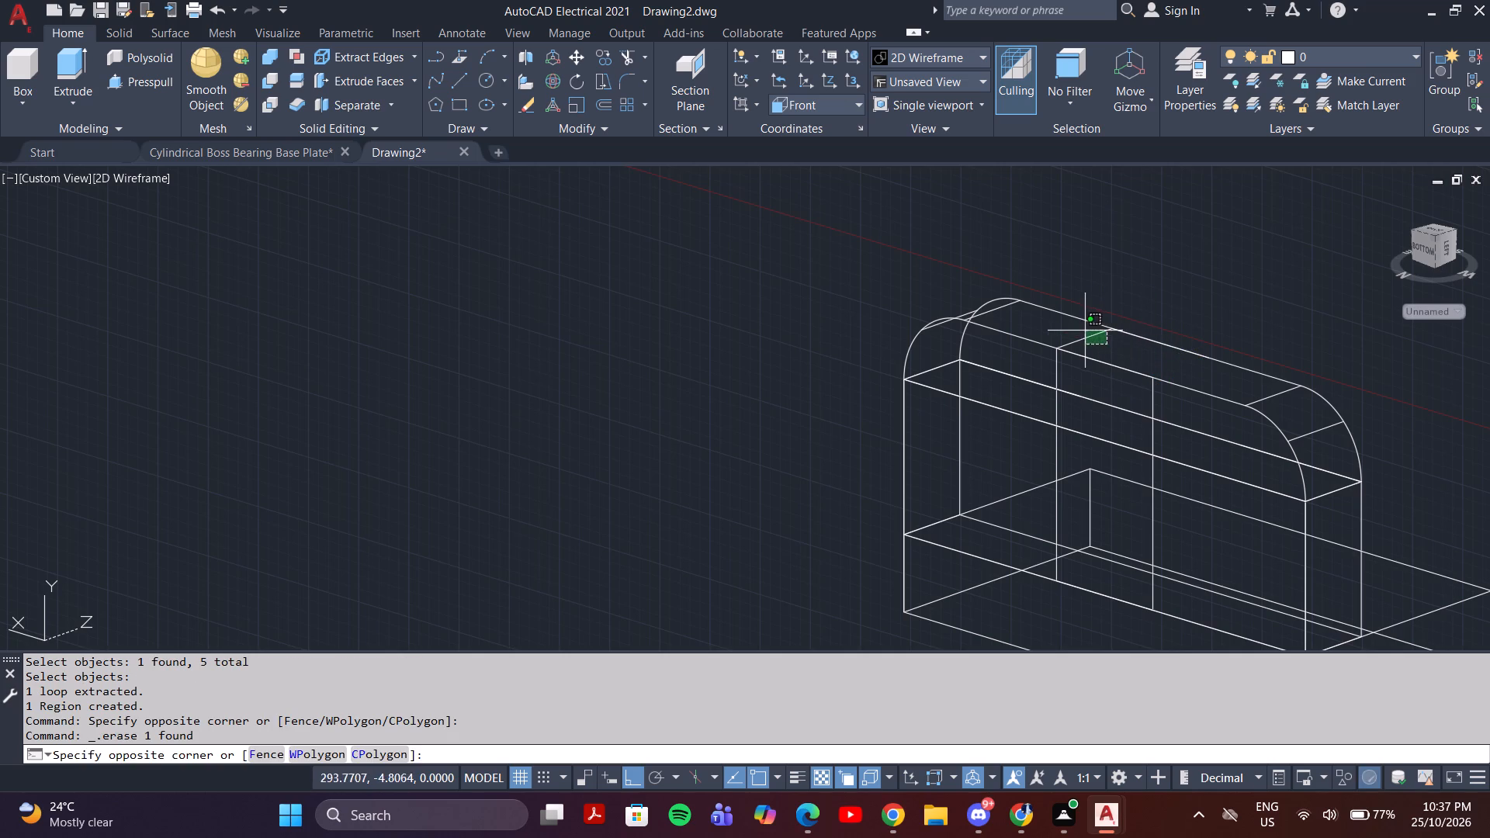
{"action": "left_click", "coordinate": [1085, 331]}
{"action": "key", "text": "Delete"}
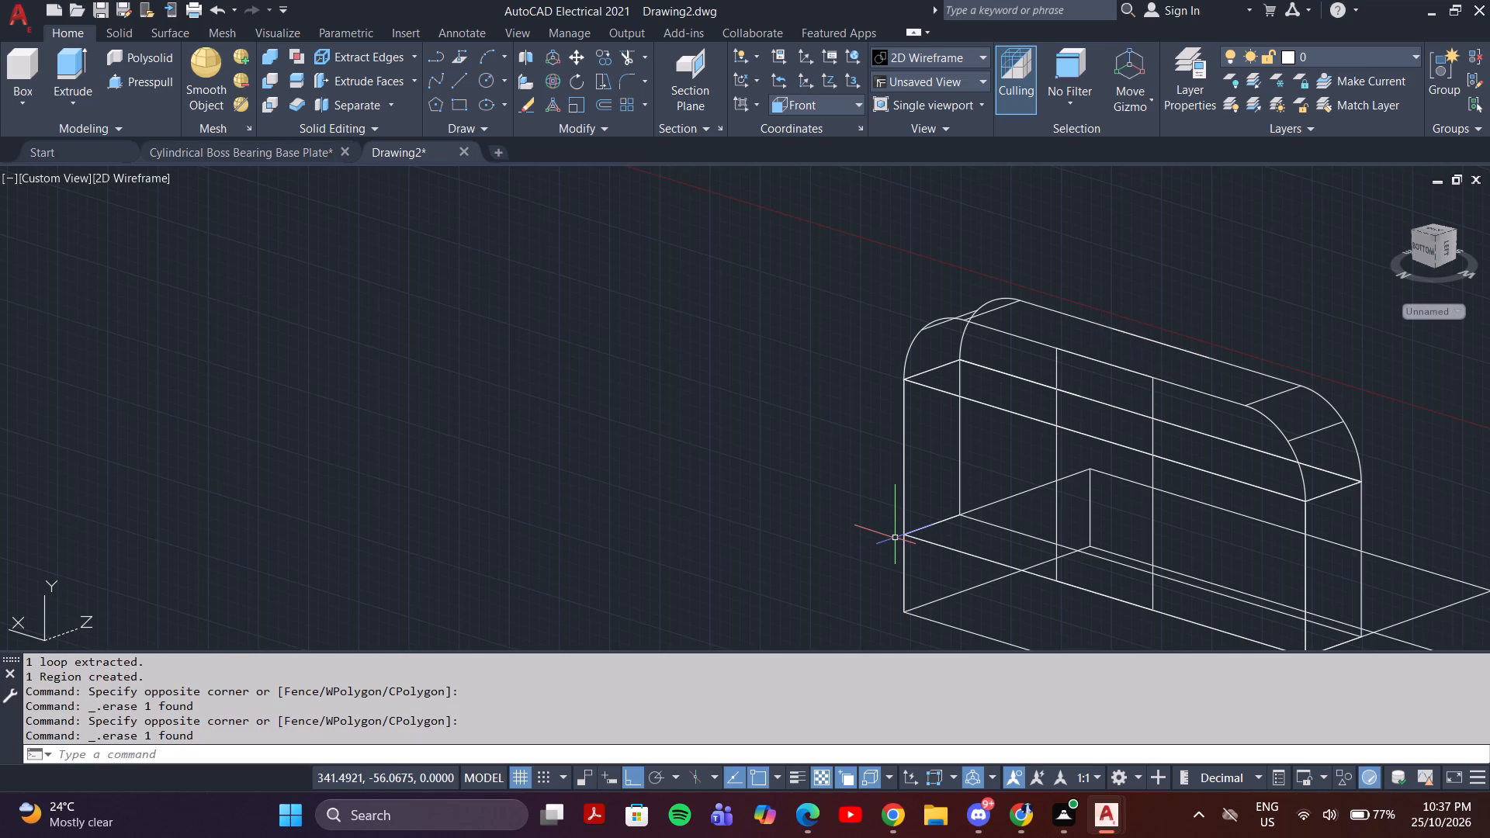
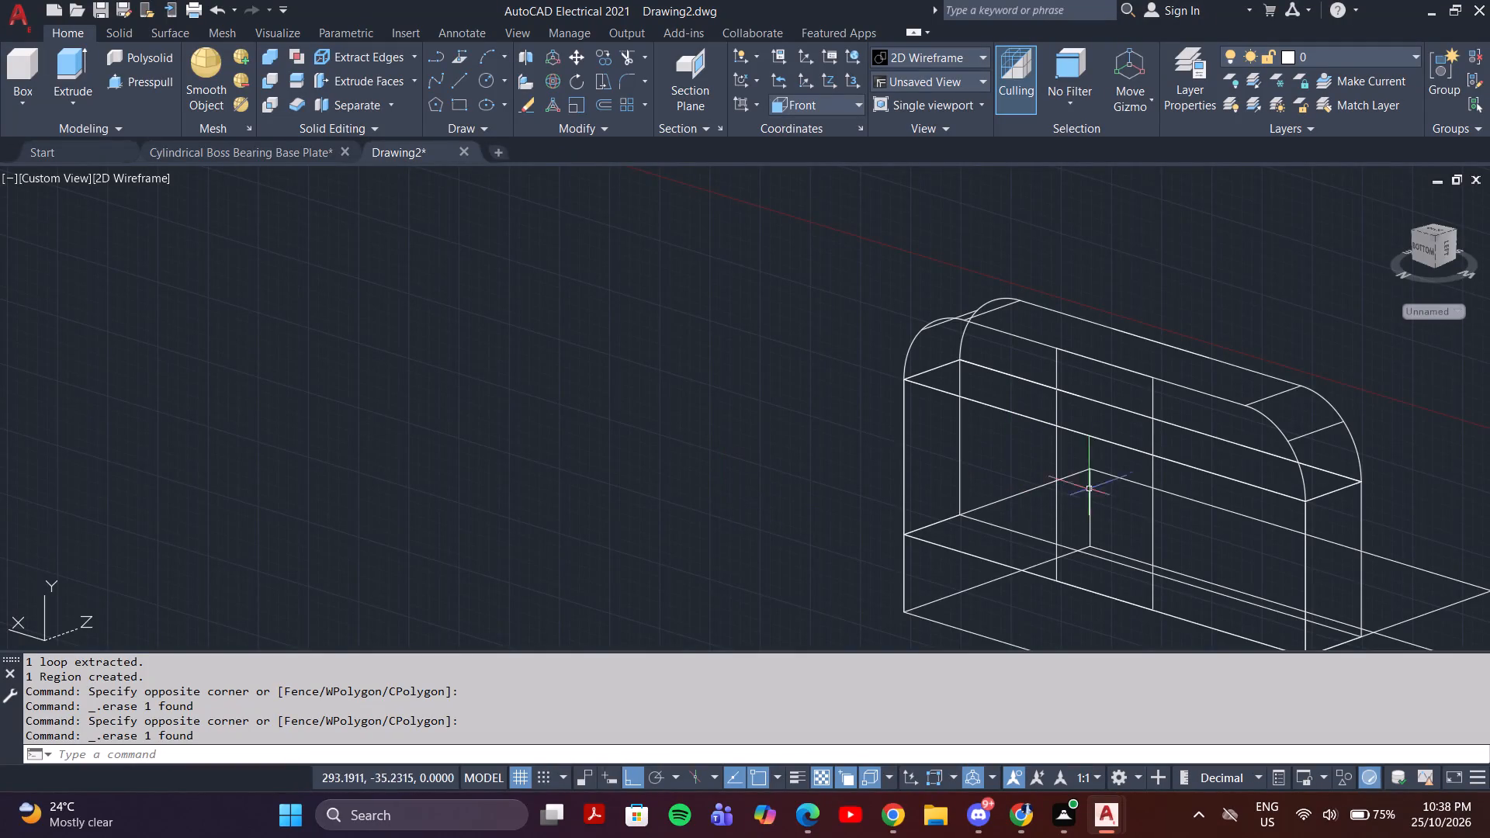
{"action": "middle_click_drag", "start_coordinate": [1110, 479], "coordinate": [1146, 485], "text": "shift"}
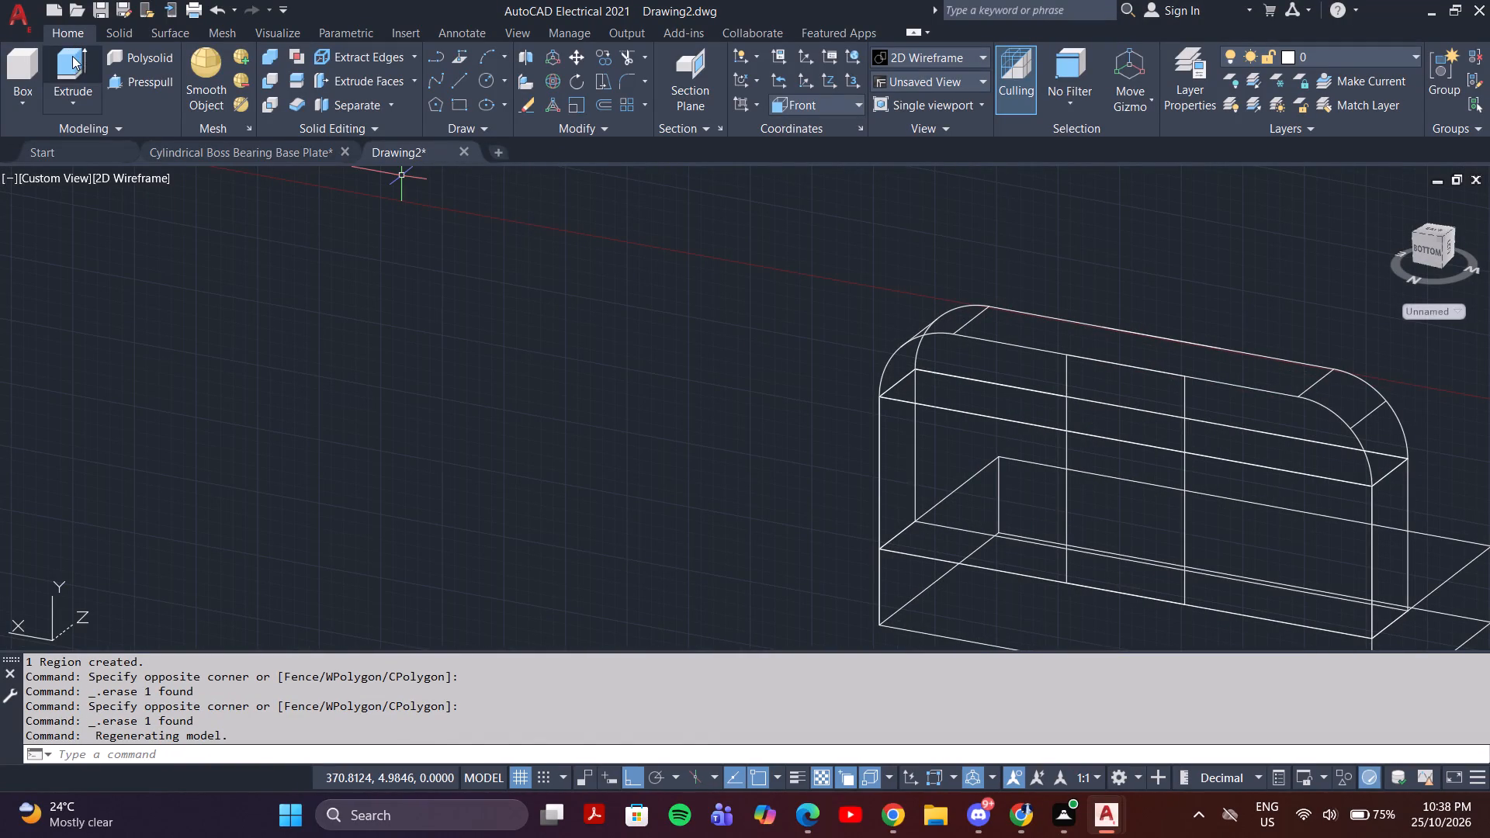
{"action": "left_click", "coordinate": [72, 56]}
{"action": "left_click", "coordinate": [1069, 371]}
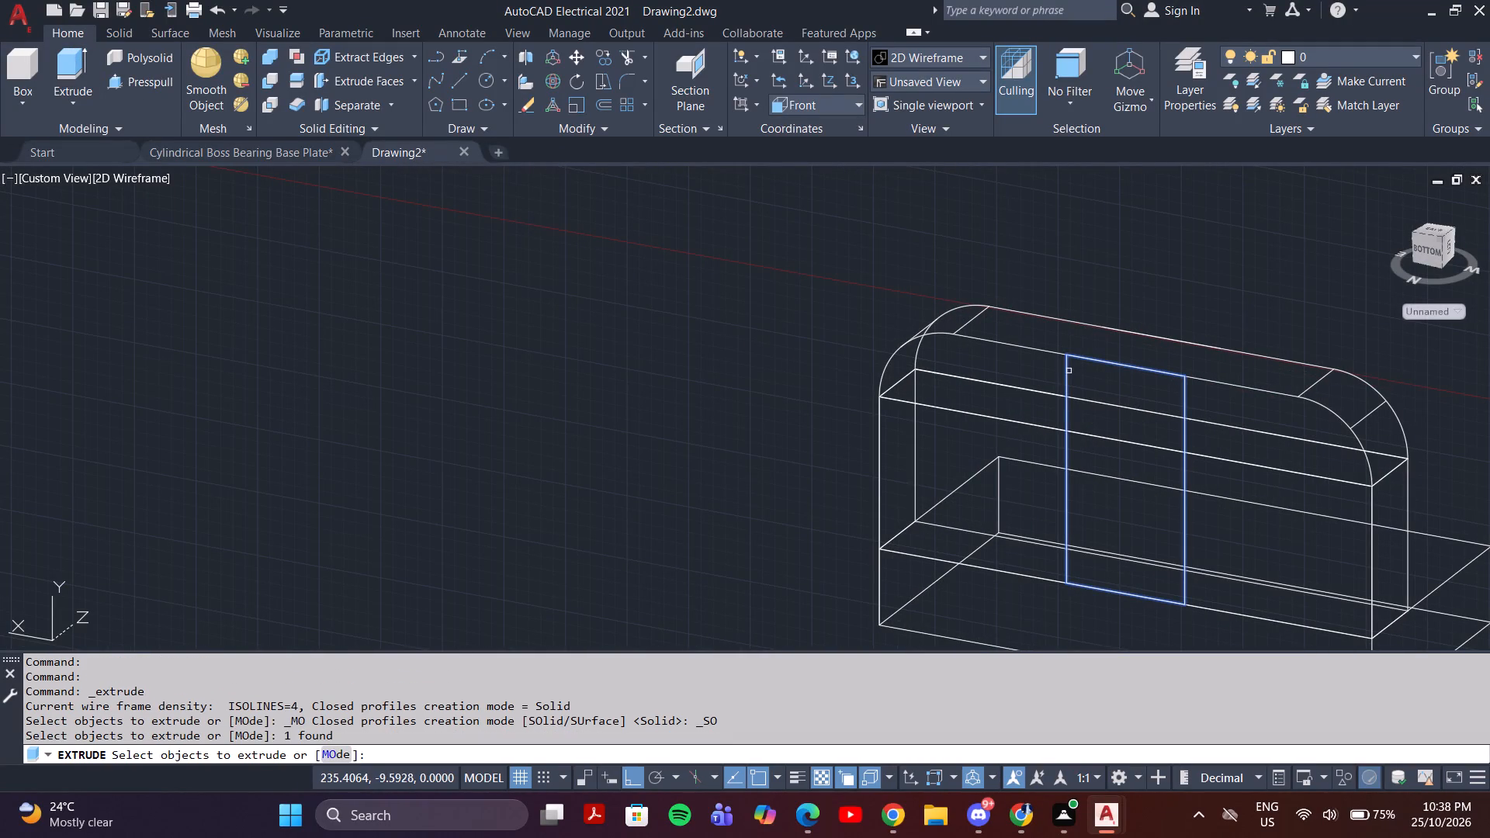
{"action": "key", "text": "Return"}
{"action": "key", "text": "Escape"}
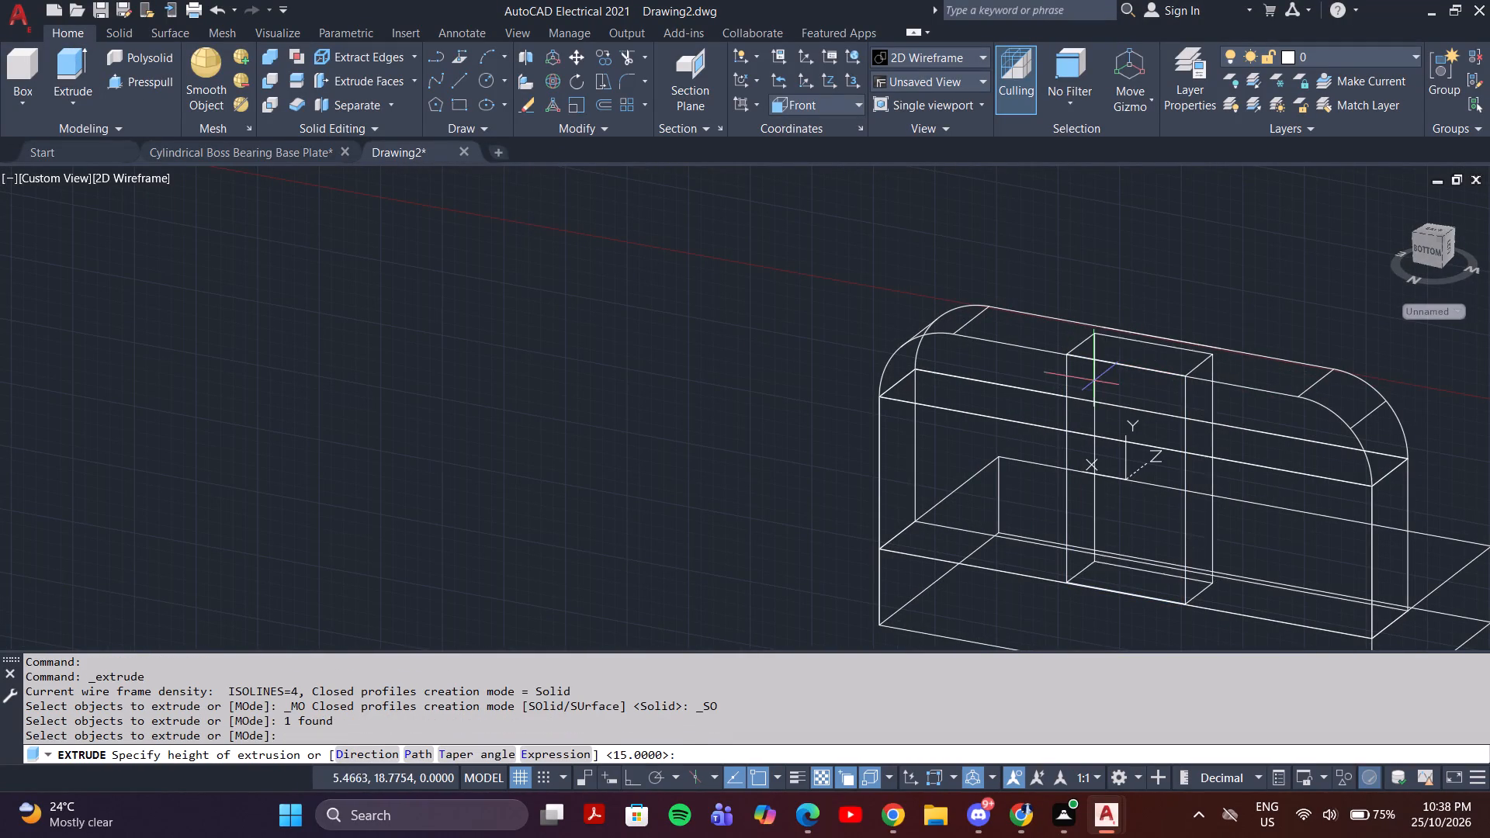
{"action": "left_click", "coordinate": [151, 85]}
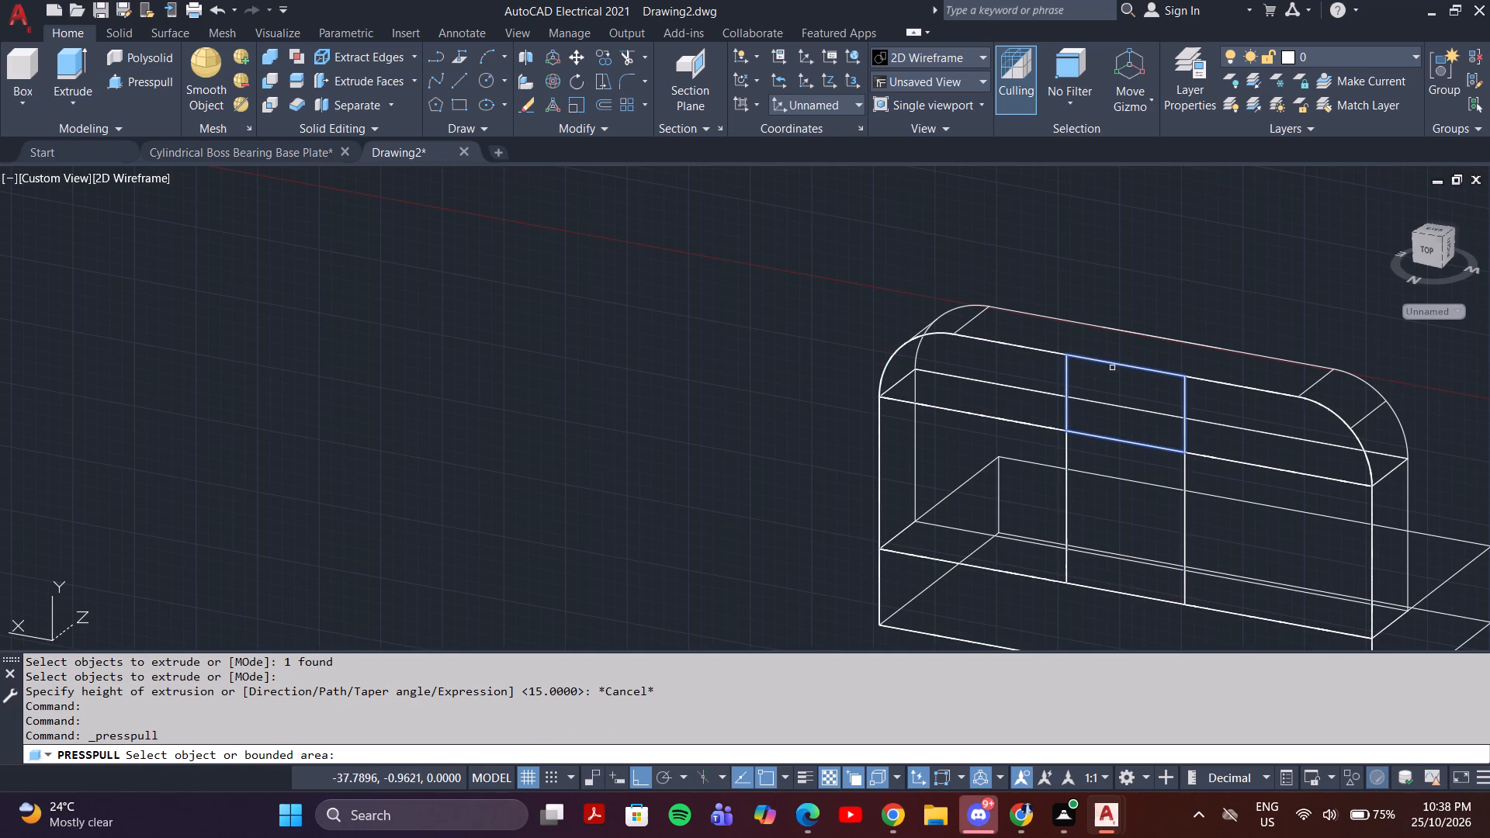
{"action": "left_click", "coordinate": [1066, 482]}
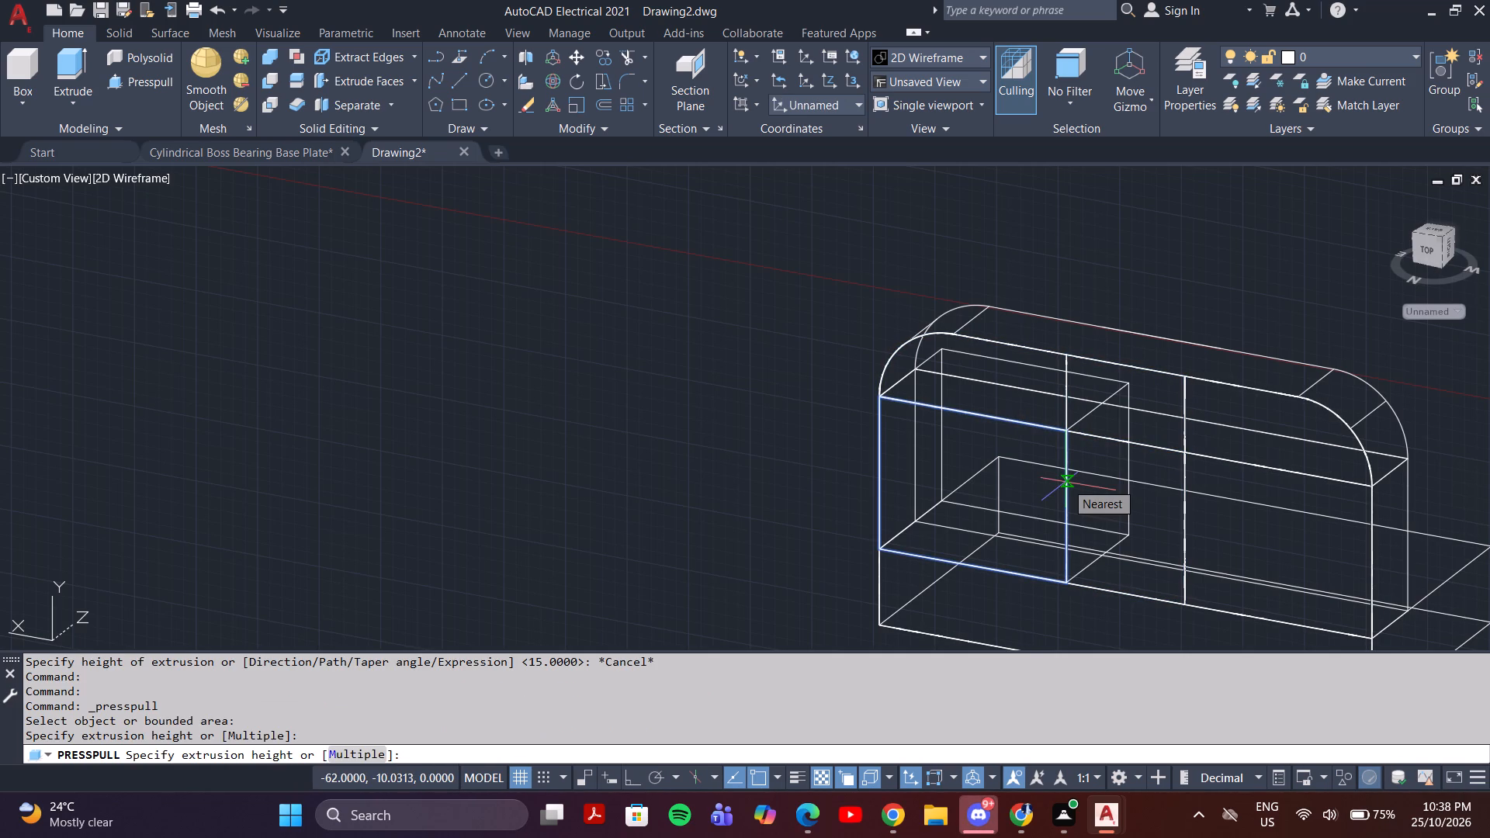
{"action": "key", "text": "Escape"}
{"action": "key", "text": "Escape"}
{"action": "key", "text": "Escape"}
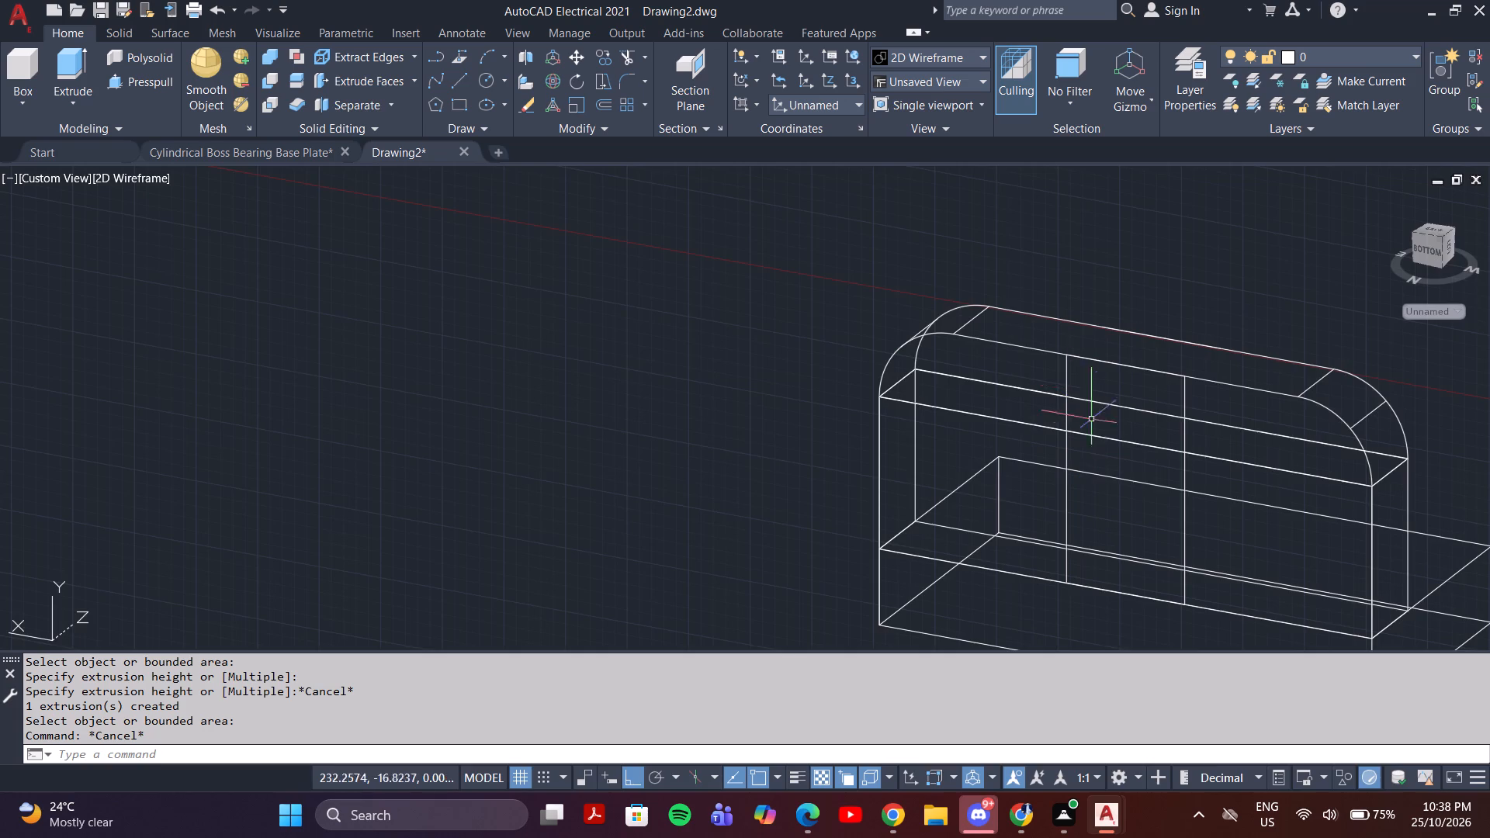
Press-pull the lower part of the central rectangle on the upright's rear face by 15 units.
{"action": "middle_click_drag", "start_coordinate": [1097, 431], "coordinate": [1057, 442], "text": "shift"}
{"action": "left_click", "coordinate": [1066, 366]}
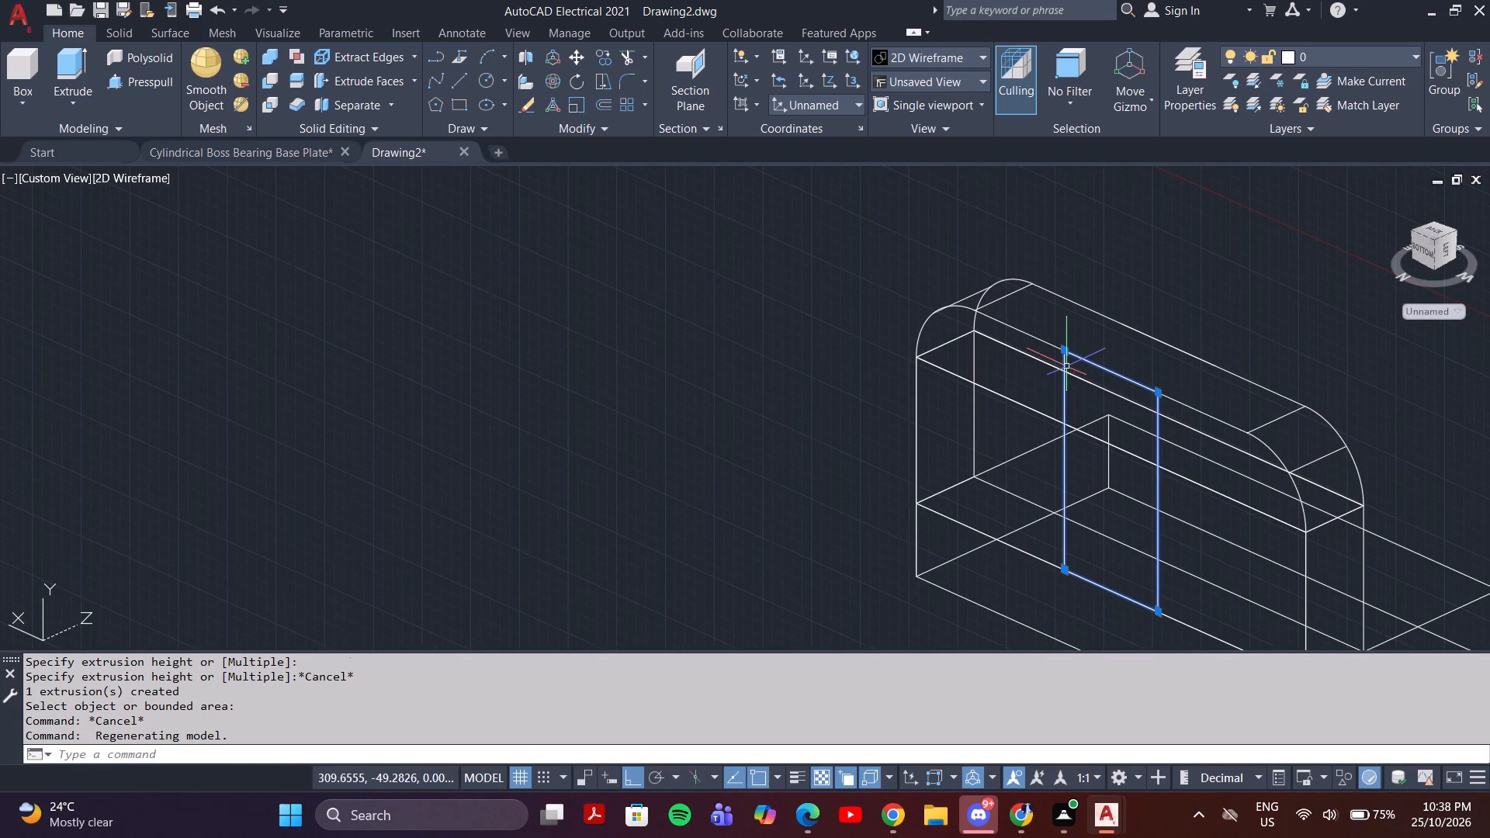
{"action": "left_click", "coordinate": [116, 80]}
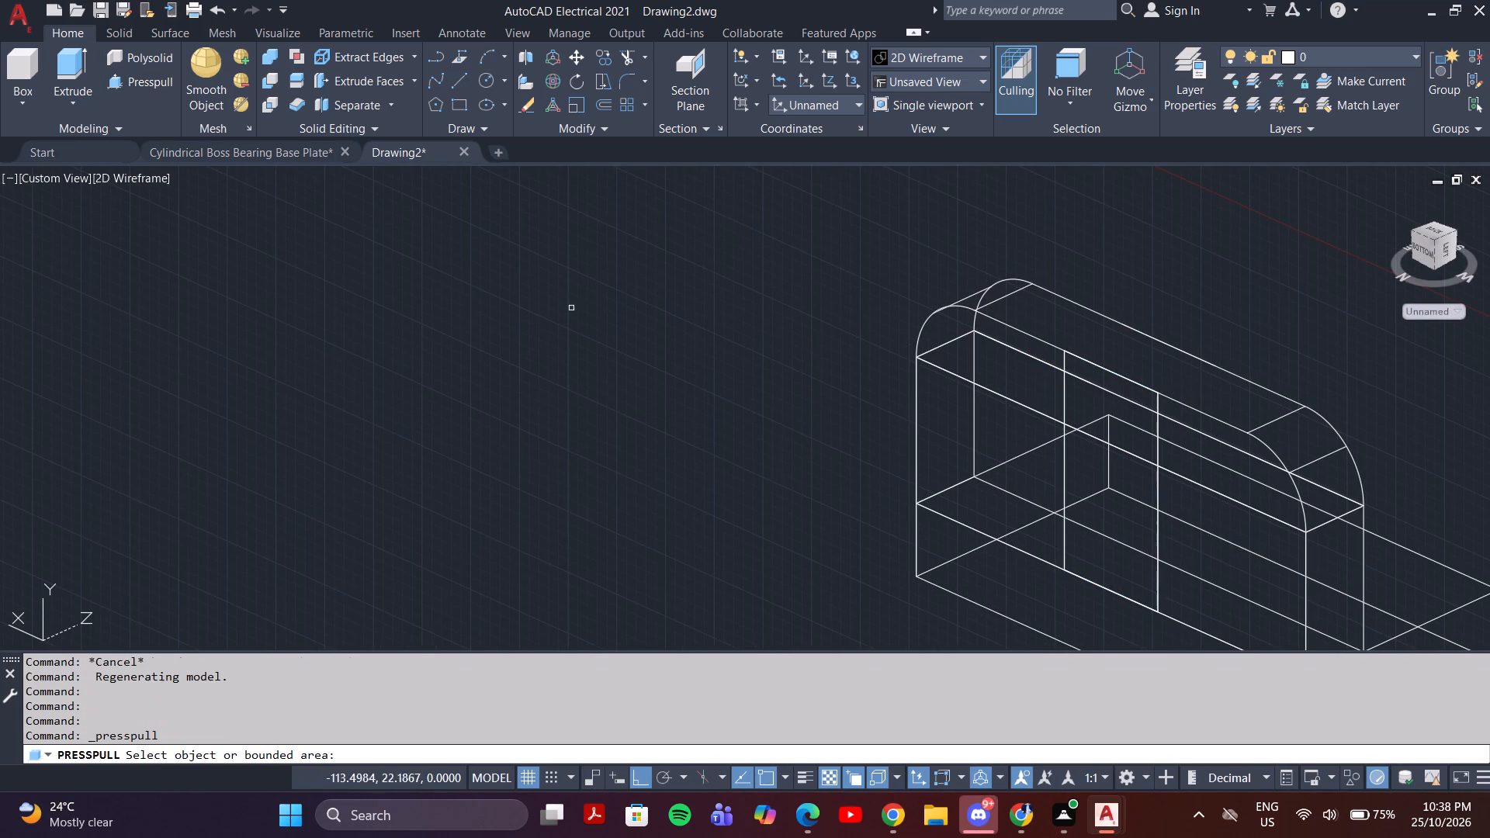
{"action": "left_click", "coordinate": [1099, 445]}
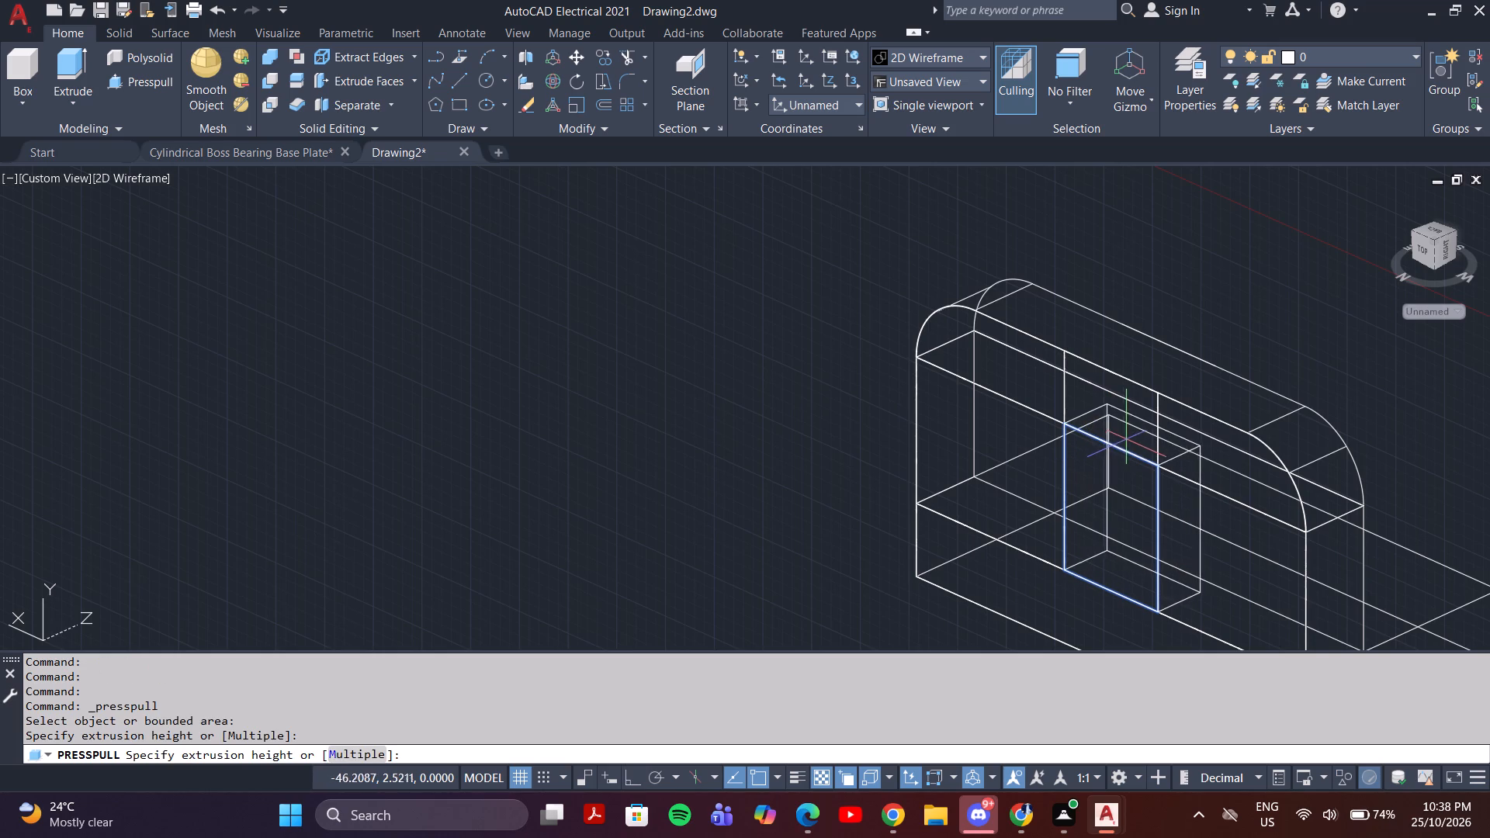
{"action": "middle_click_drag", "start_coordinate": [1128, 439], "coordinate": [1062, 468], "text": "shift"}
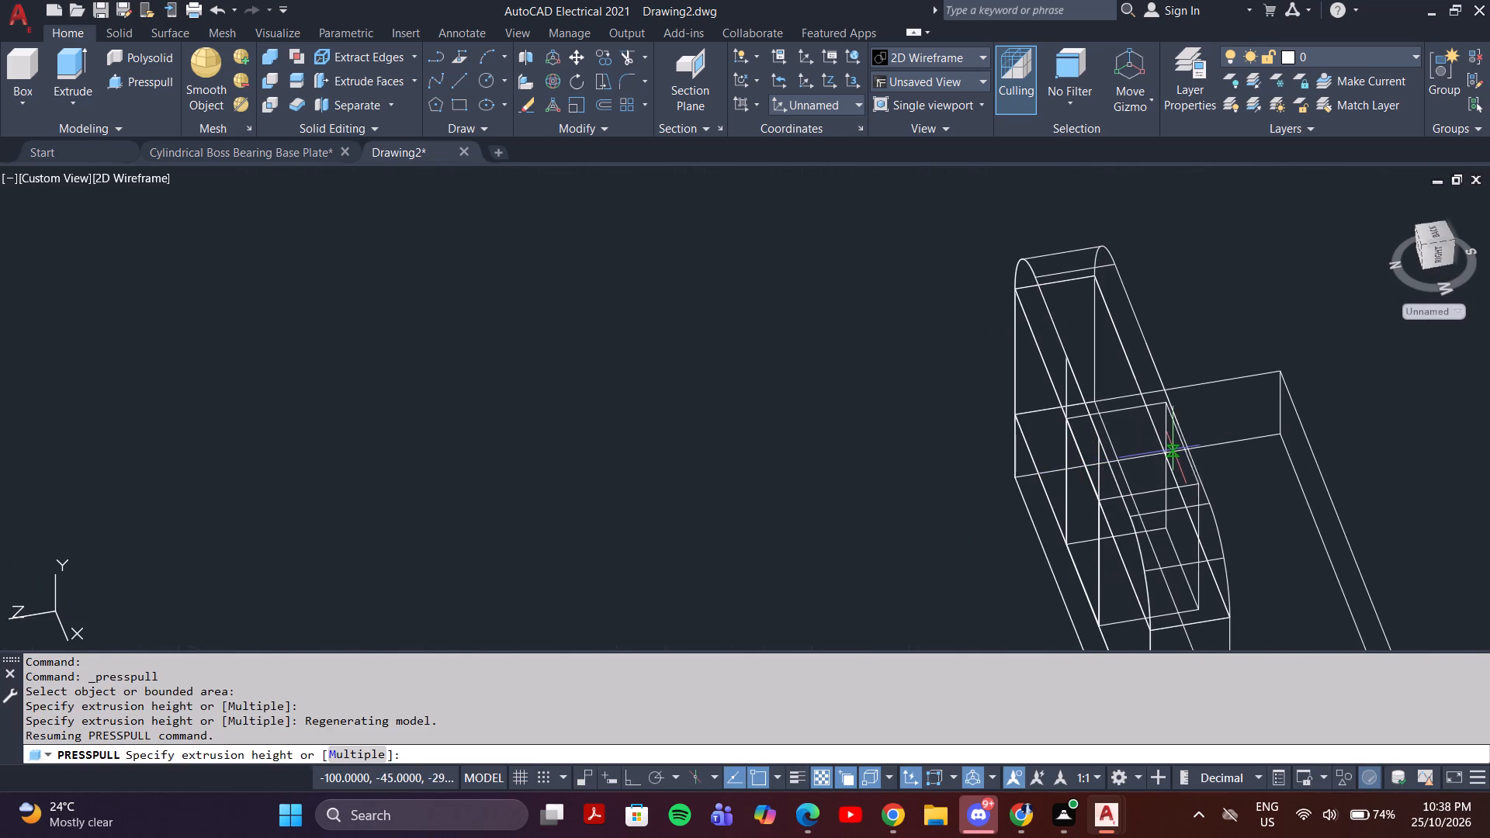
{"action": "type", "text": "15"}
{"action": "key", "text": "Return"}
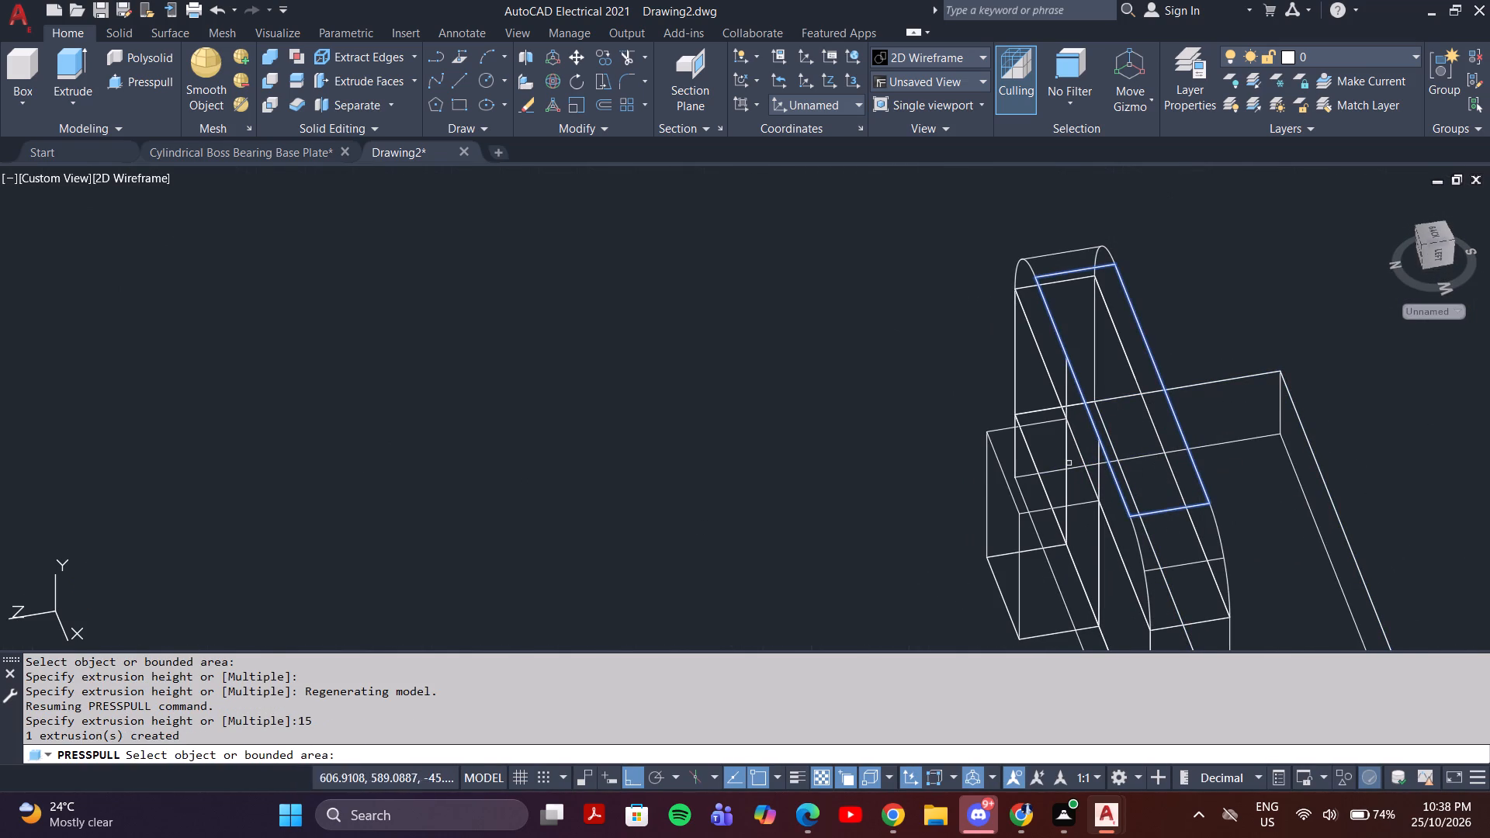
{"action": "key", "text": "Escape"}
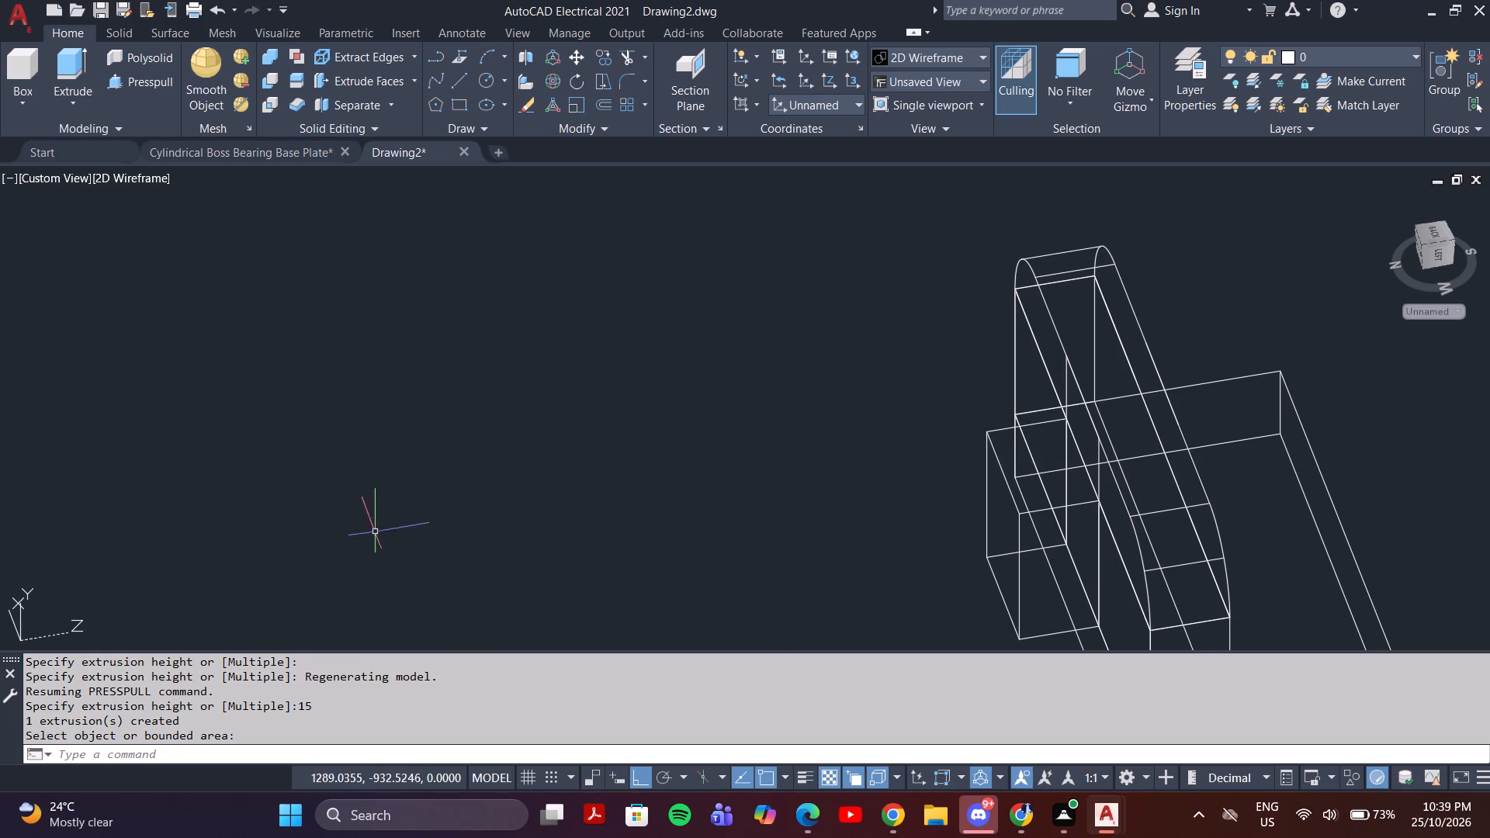
Inspect the press-pulled block from the side and check which solid it belongs to.
{"action": "middle_click_drag", "start_coordinate": [1108, 430], "coordinate": [1139, 382]}
{"action": "middle_click_drag", "start_coordinate": [1140, 390], "coordinate": [1124, 383], "text": "shift"}
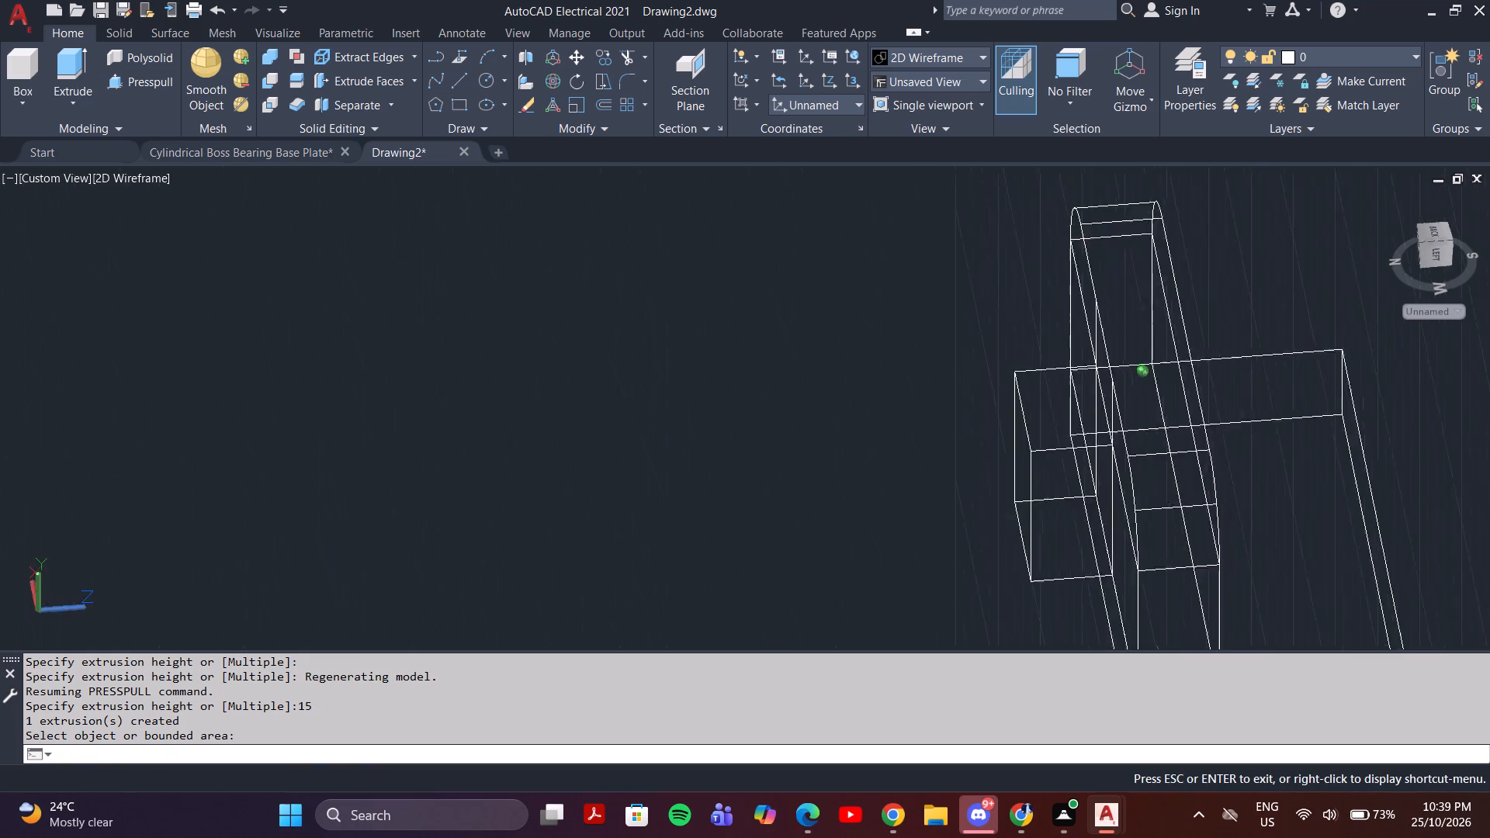
{"action": "middle_click_drag", "start_coordinate": [1124, 383], "coordinate": [1153, 319], "text": "shift"}
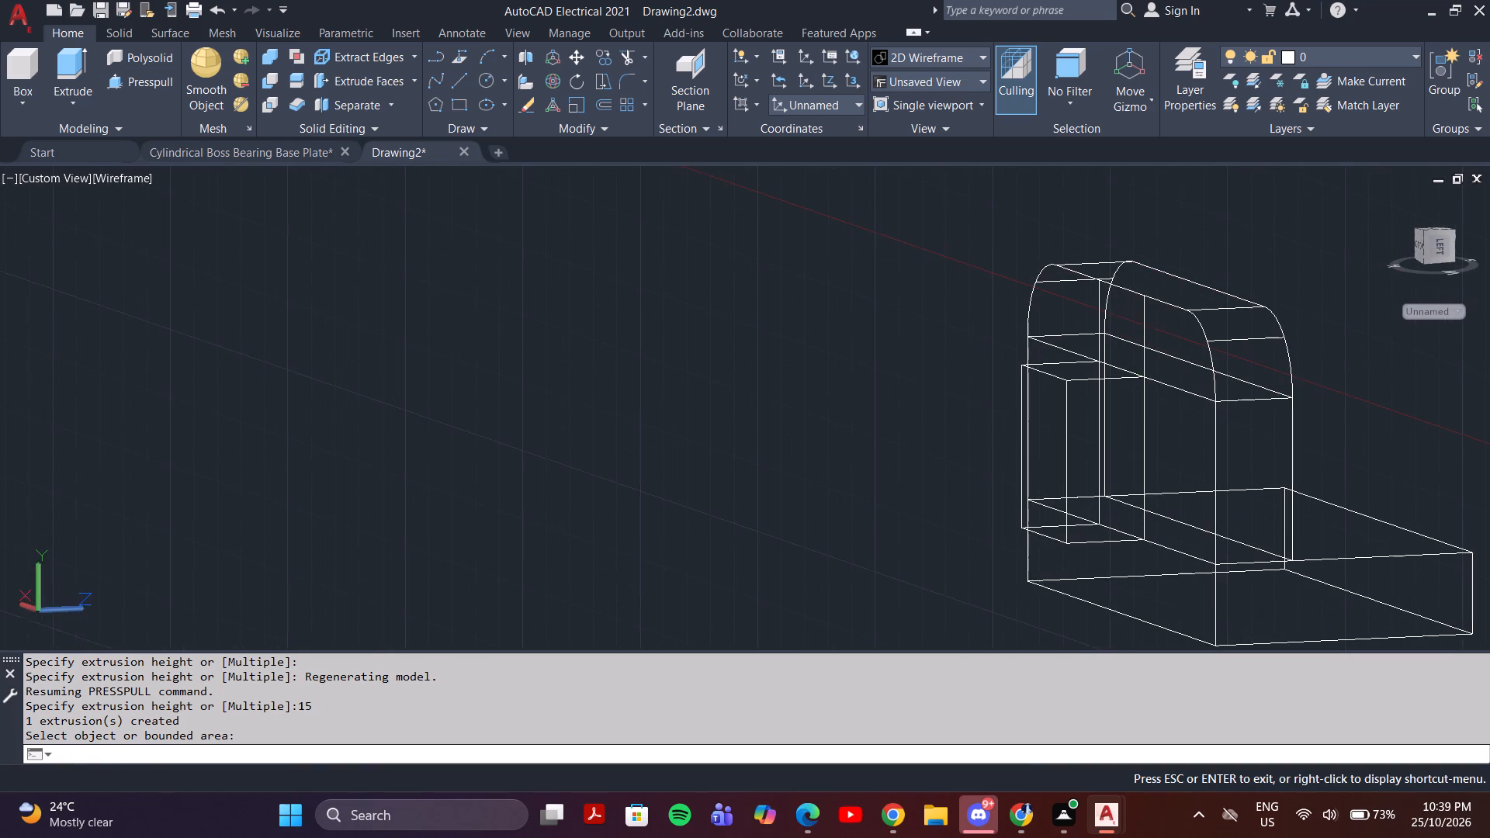
{"action": "left_click", "coordinate": [1079, 474]}
{"action": "left_click", "coordinate": [1057, 473]}
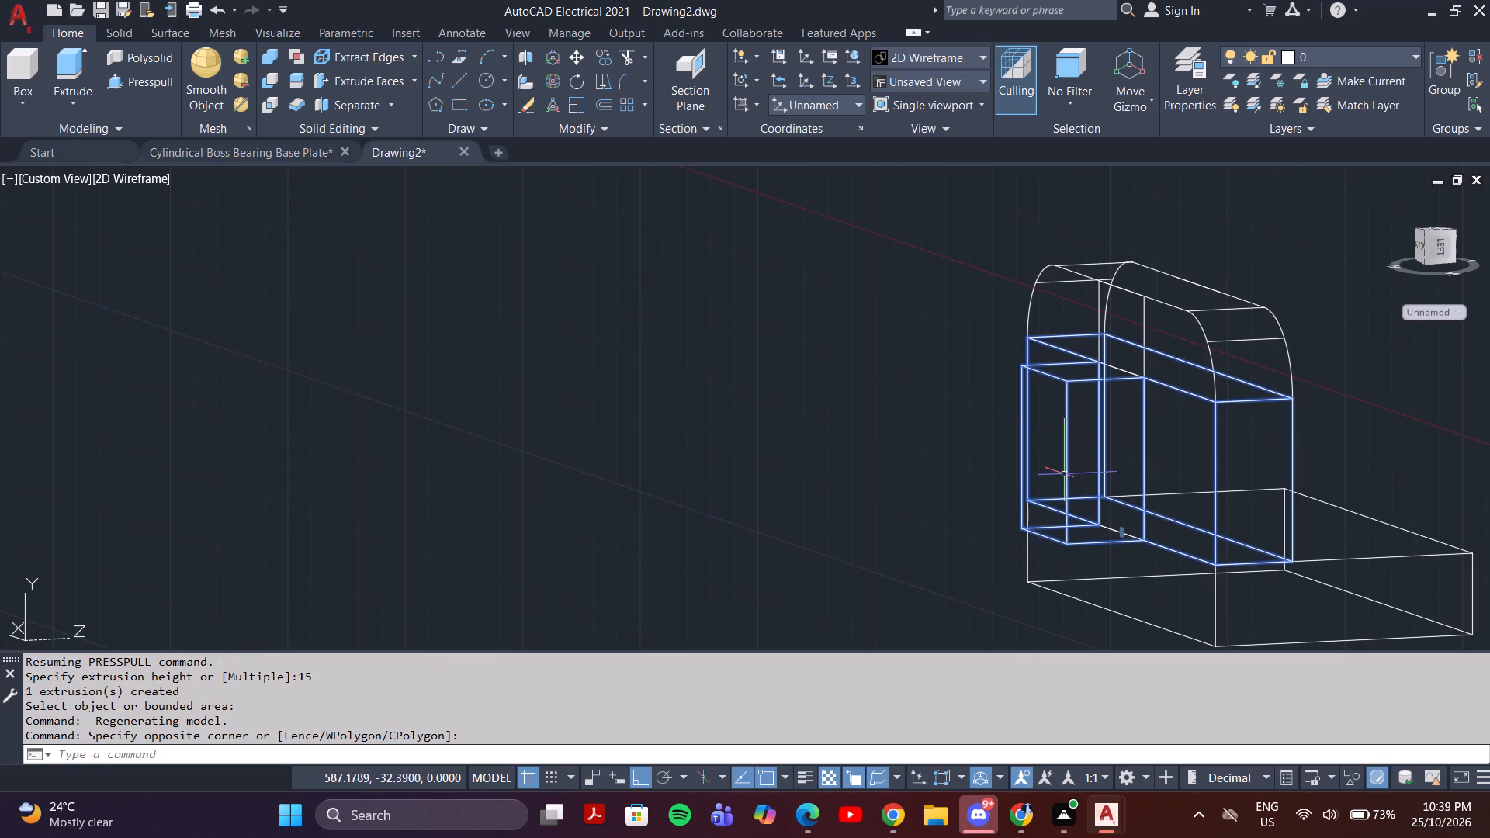
{"action": "key", "text": "Escape"}
{"action": "left_click", "coordinate": [1068, 452]}
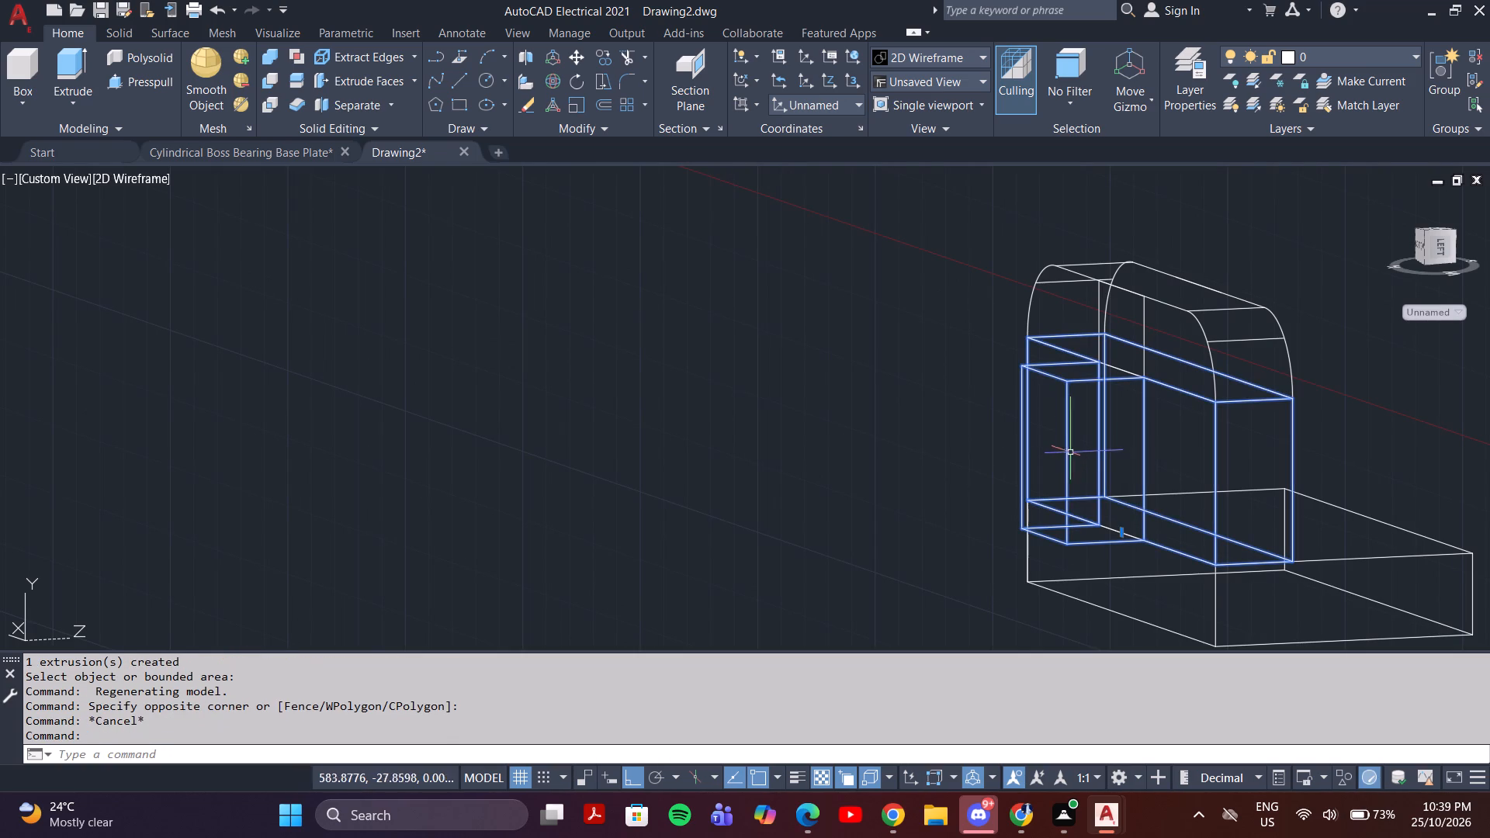
{"action": "key", "text": "Escape"}
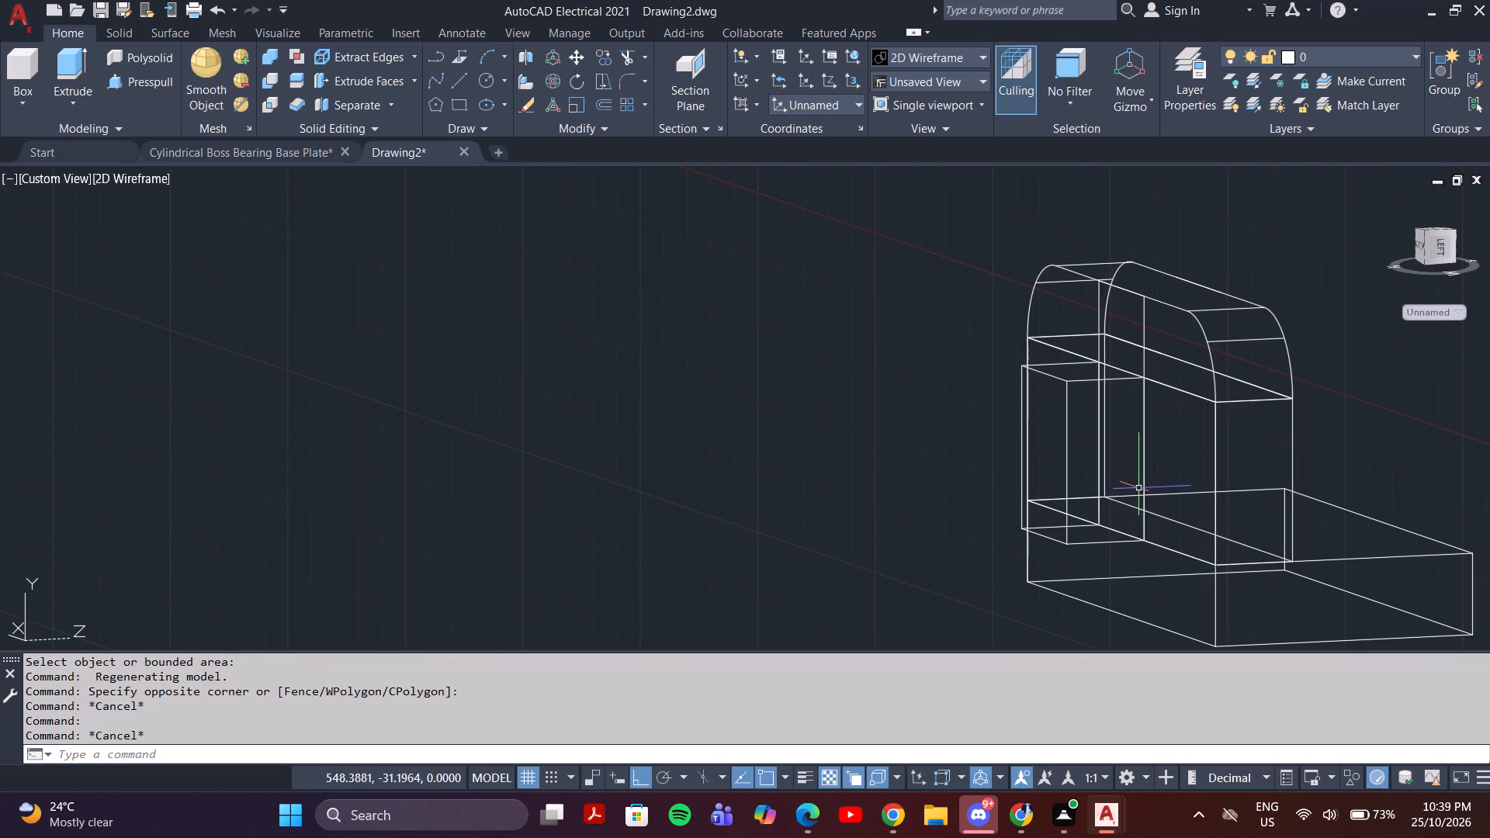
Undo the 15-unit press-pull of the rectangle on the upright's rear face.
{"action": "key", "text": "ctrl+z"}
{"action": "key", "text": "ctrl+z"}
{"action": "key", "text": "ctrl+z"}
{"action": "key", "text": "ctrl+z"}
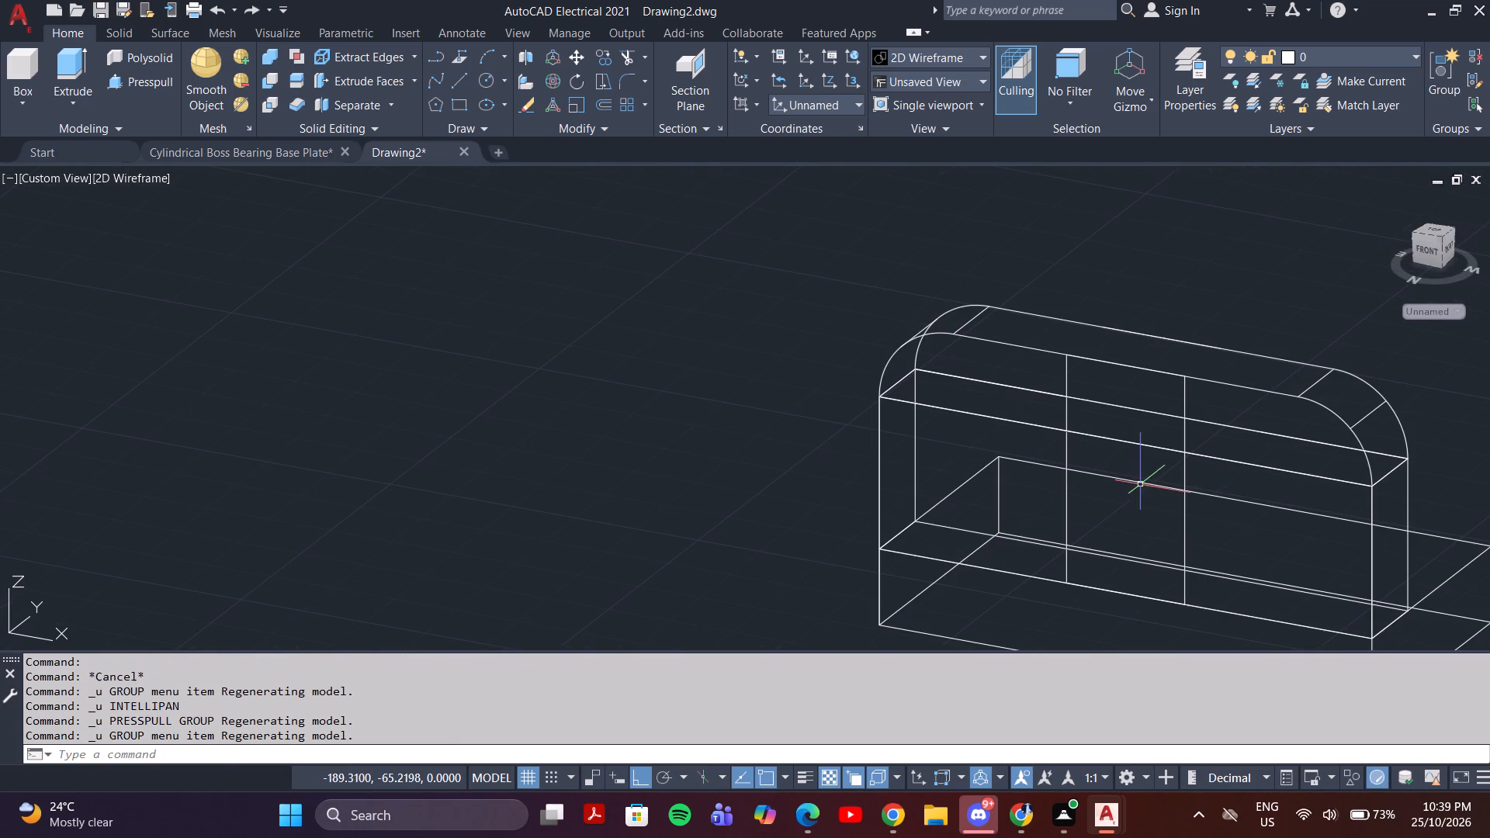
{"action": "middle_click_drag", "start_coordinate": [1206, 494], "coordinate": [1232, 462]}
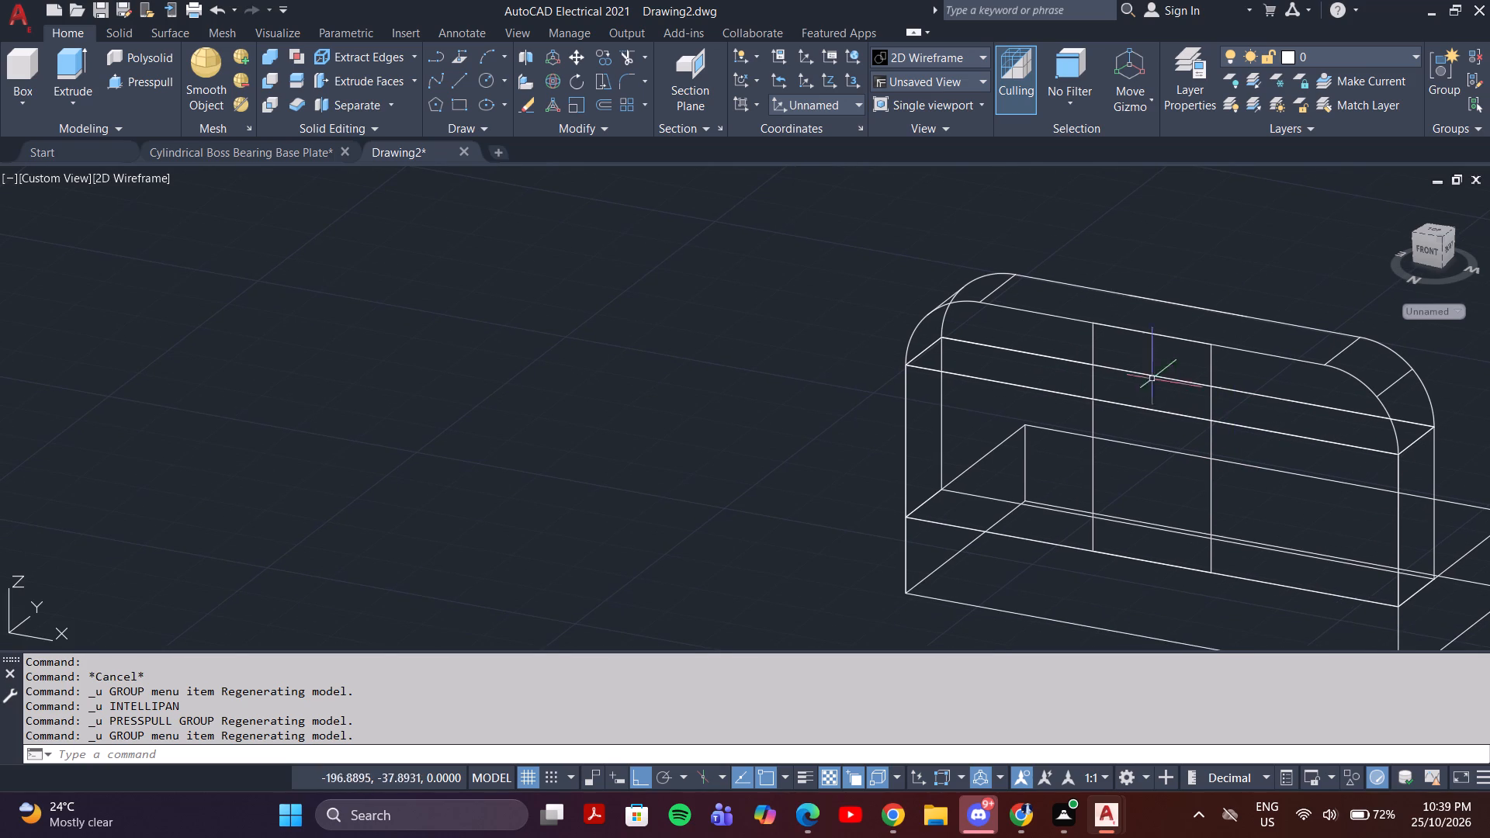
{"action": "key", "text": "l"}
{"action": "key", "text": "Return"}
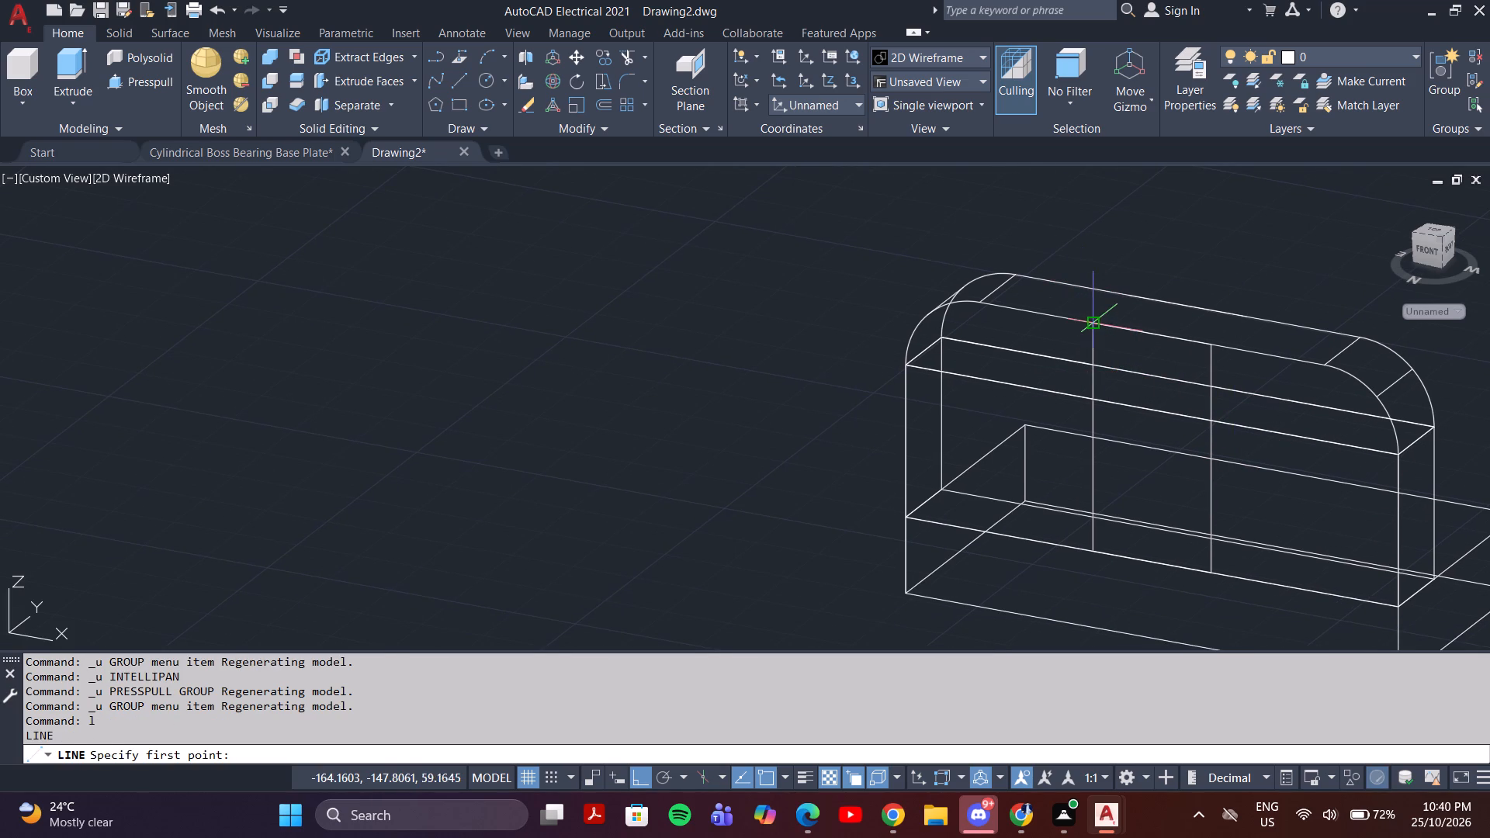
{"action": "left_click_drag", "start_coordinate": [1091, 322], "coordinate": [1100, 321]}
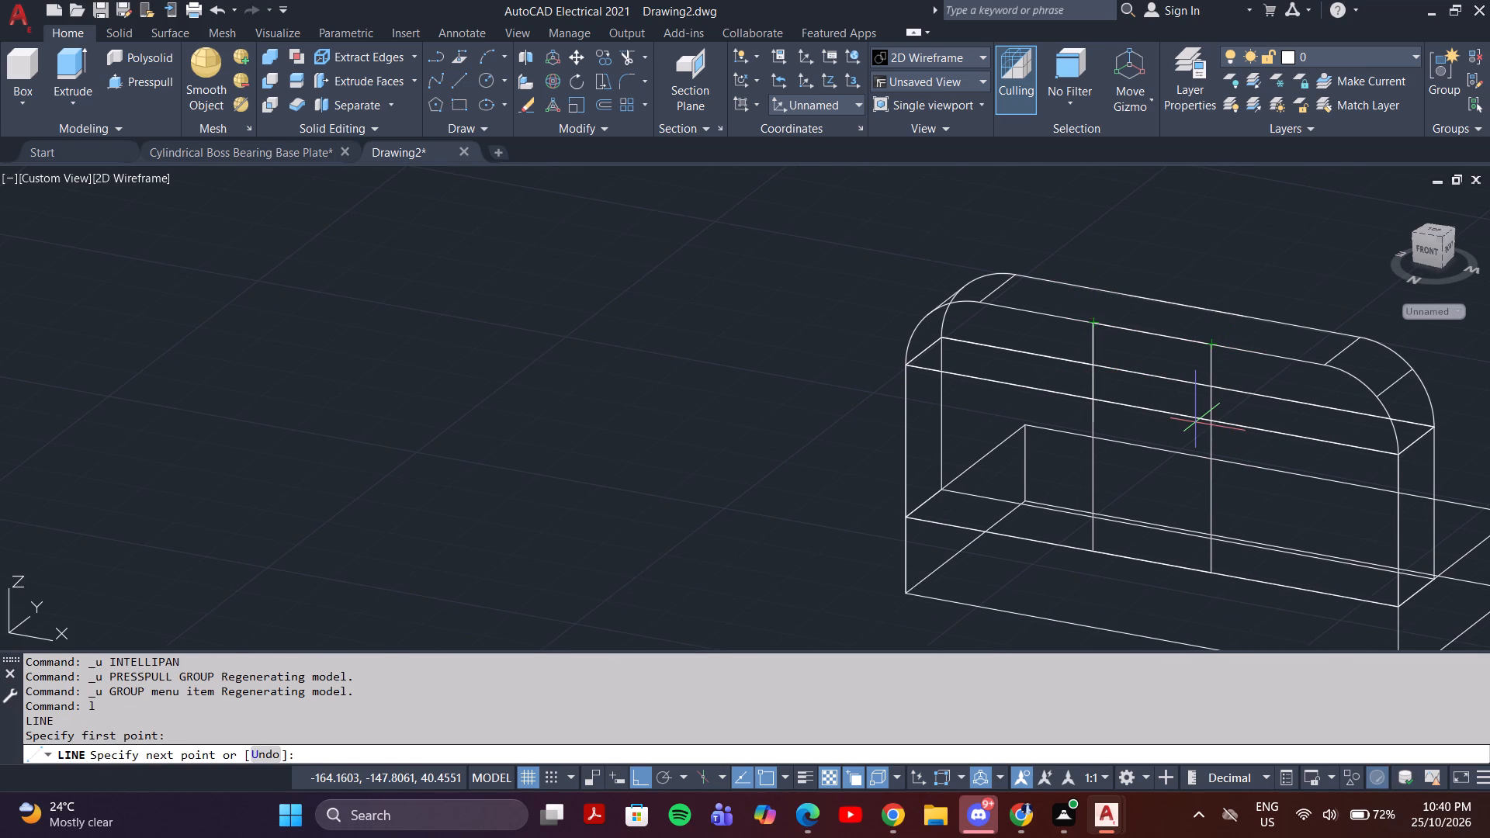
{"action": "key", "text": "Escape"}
Draw four connected lines around the central tall rectangle on the upright's rear face, closing at its top corner.
{"action": "middle_click", "coordinate": [1310, 501]}
{"action": "middle_click_drag", "start_coordinate": [1310, 501], "coordinate": [1251, 501], "text": "shift"}
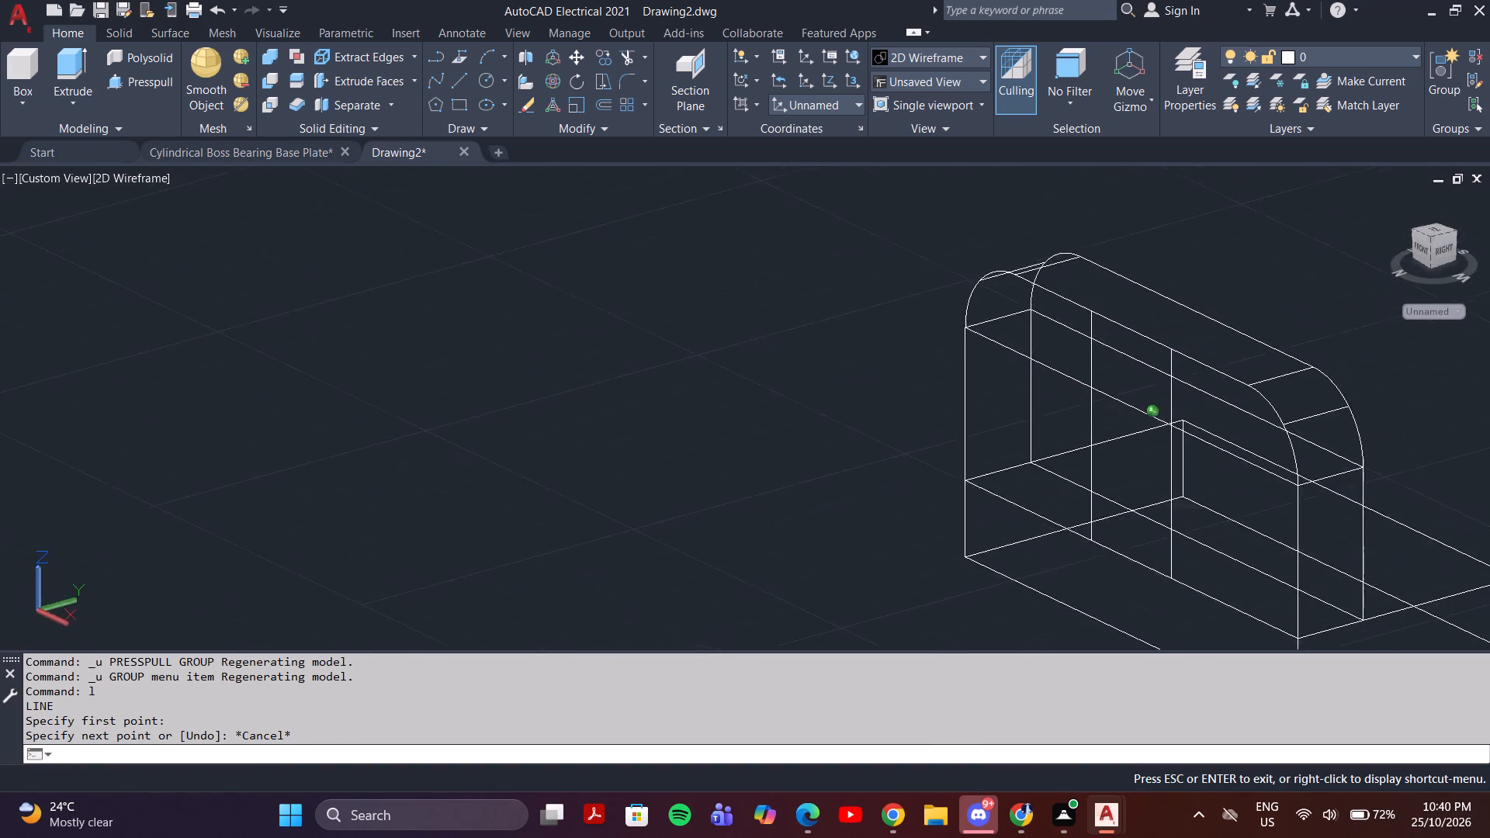
{"action": "middle_click_drag", "start_coordinate": [1251, 501], "coordinate": [1251, 493], "text": "shift"}
{"action": "key", "text": "l"}
{"action": "key", "text": "Return"}
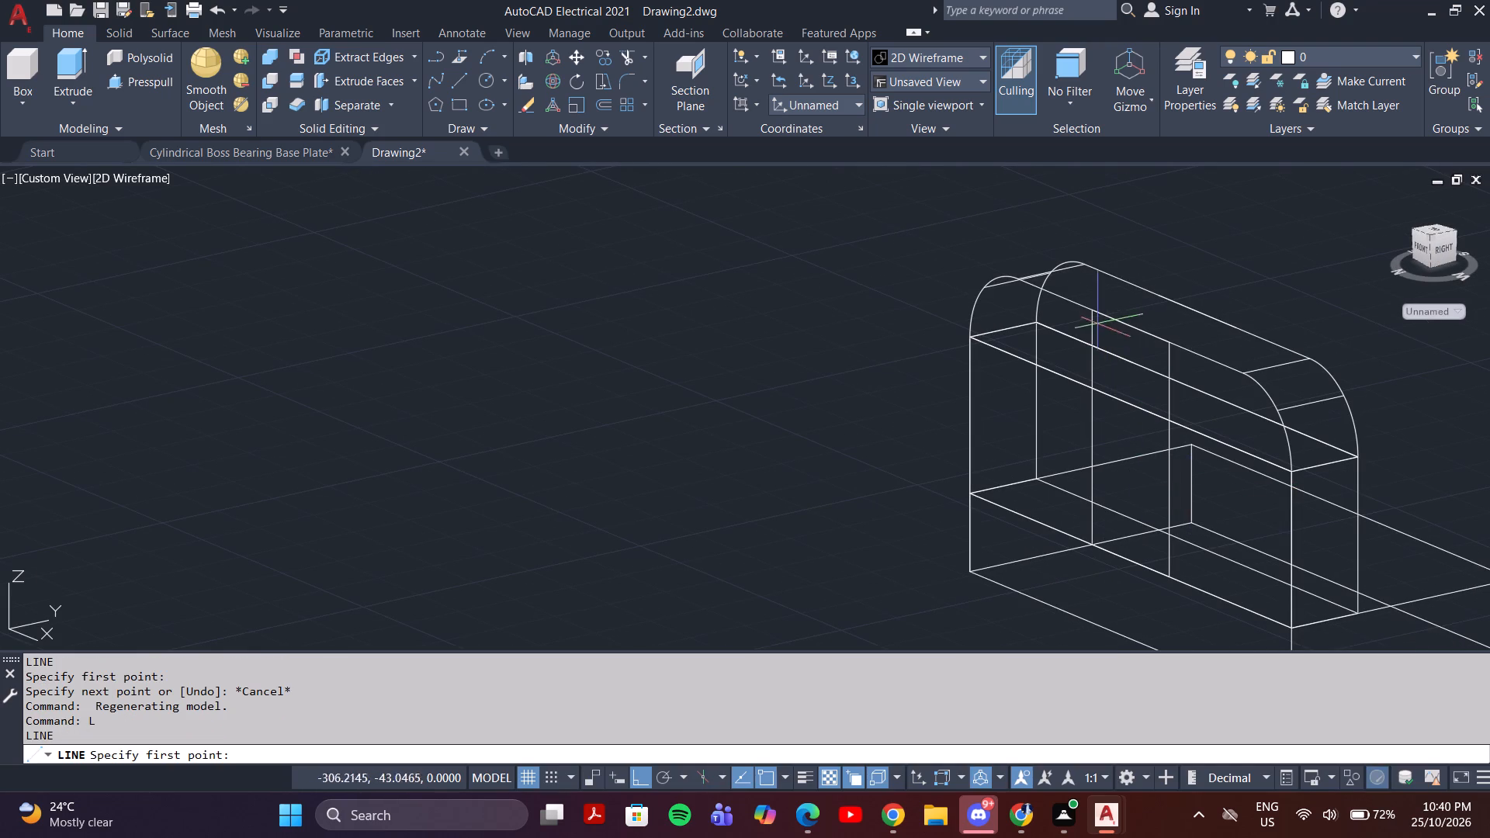
{"action": "left_click", "coordinate": [1095, 307]}
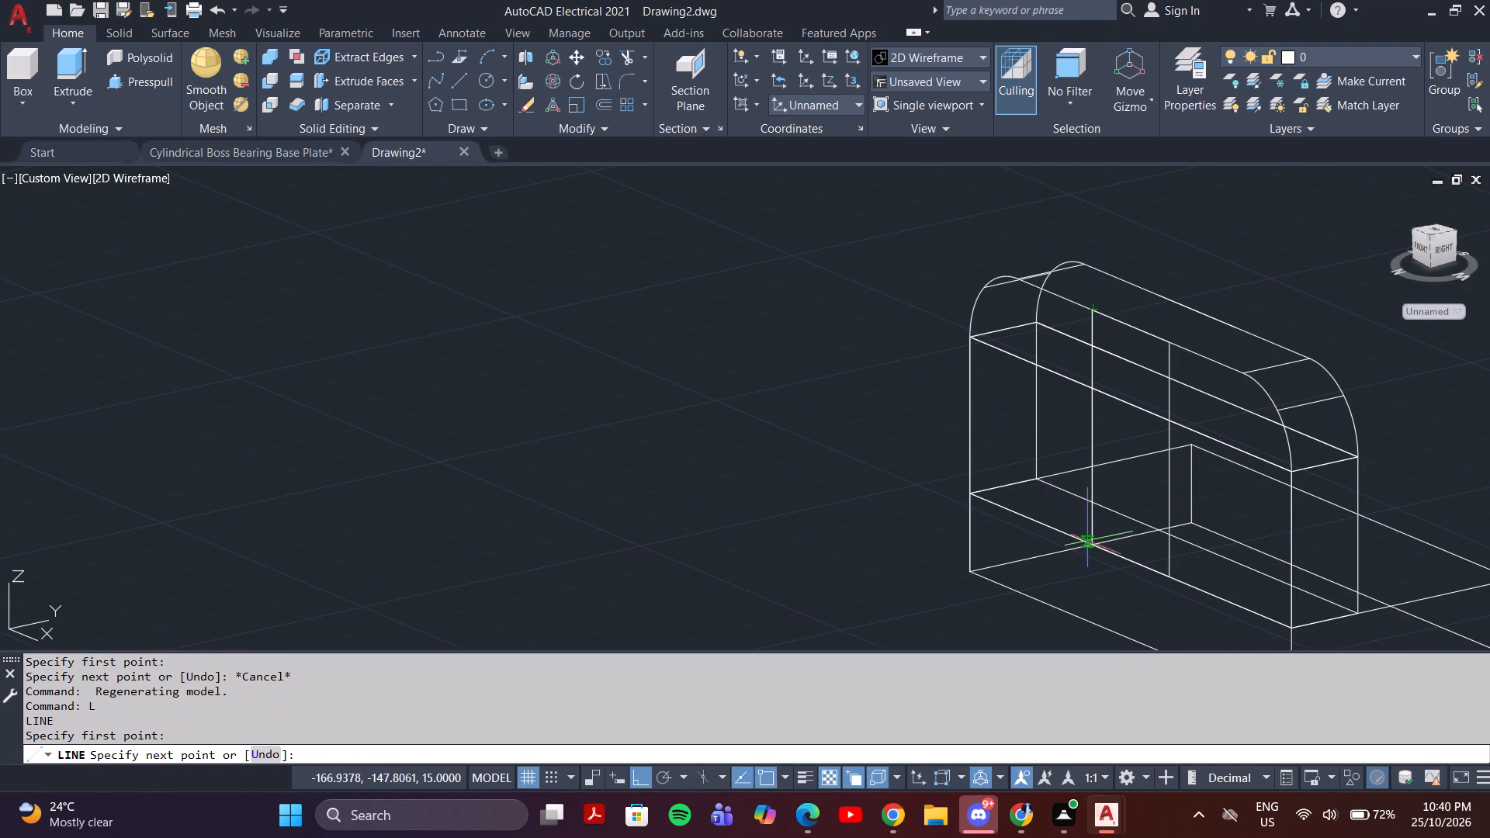
{"action": "left_click", "coordinate": [1093, 544]}
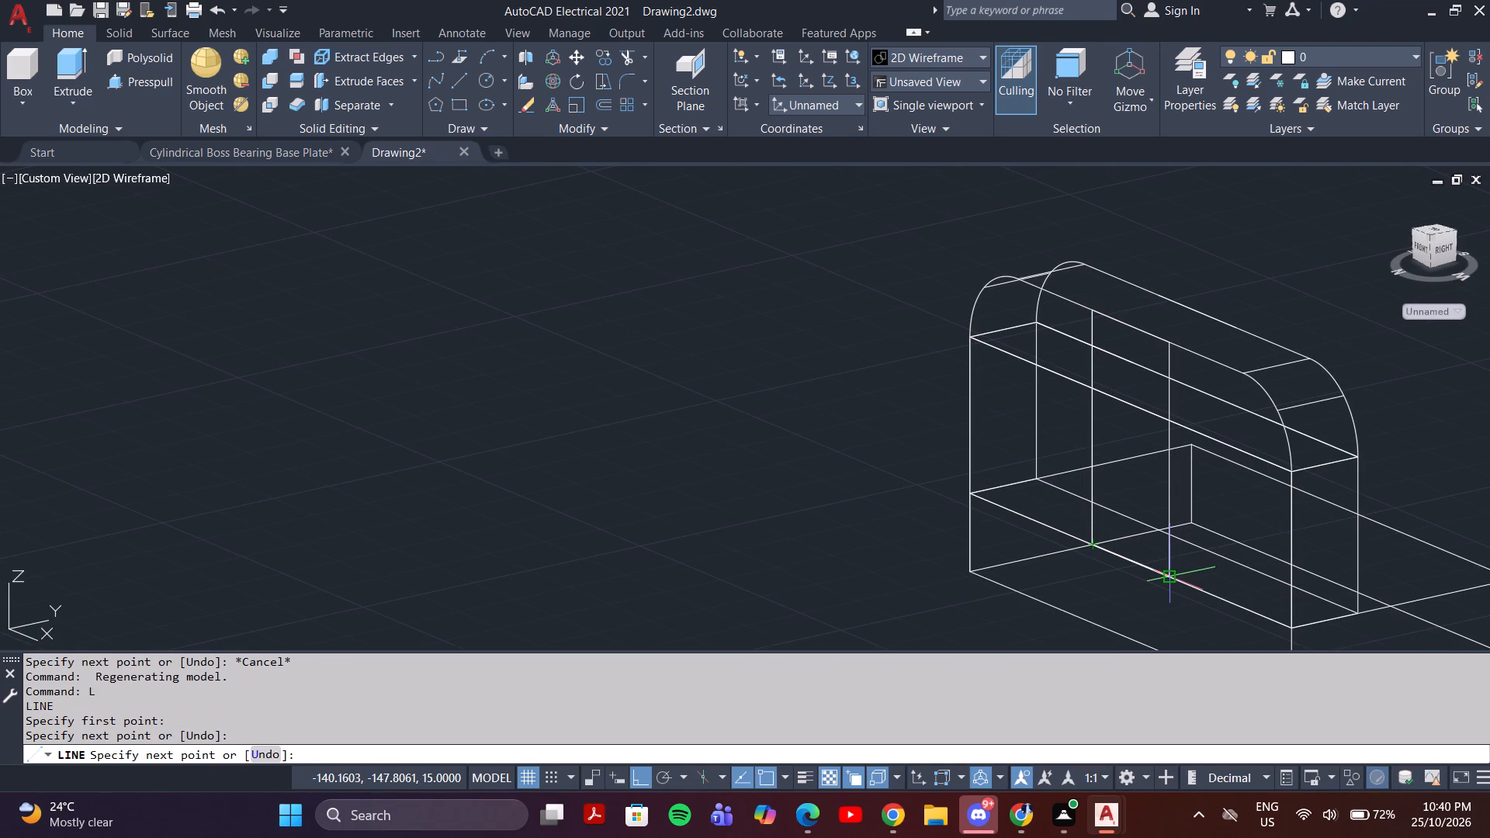
{"action": "left_click", "coordinate": [1168, 579]}
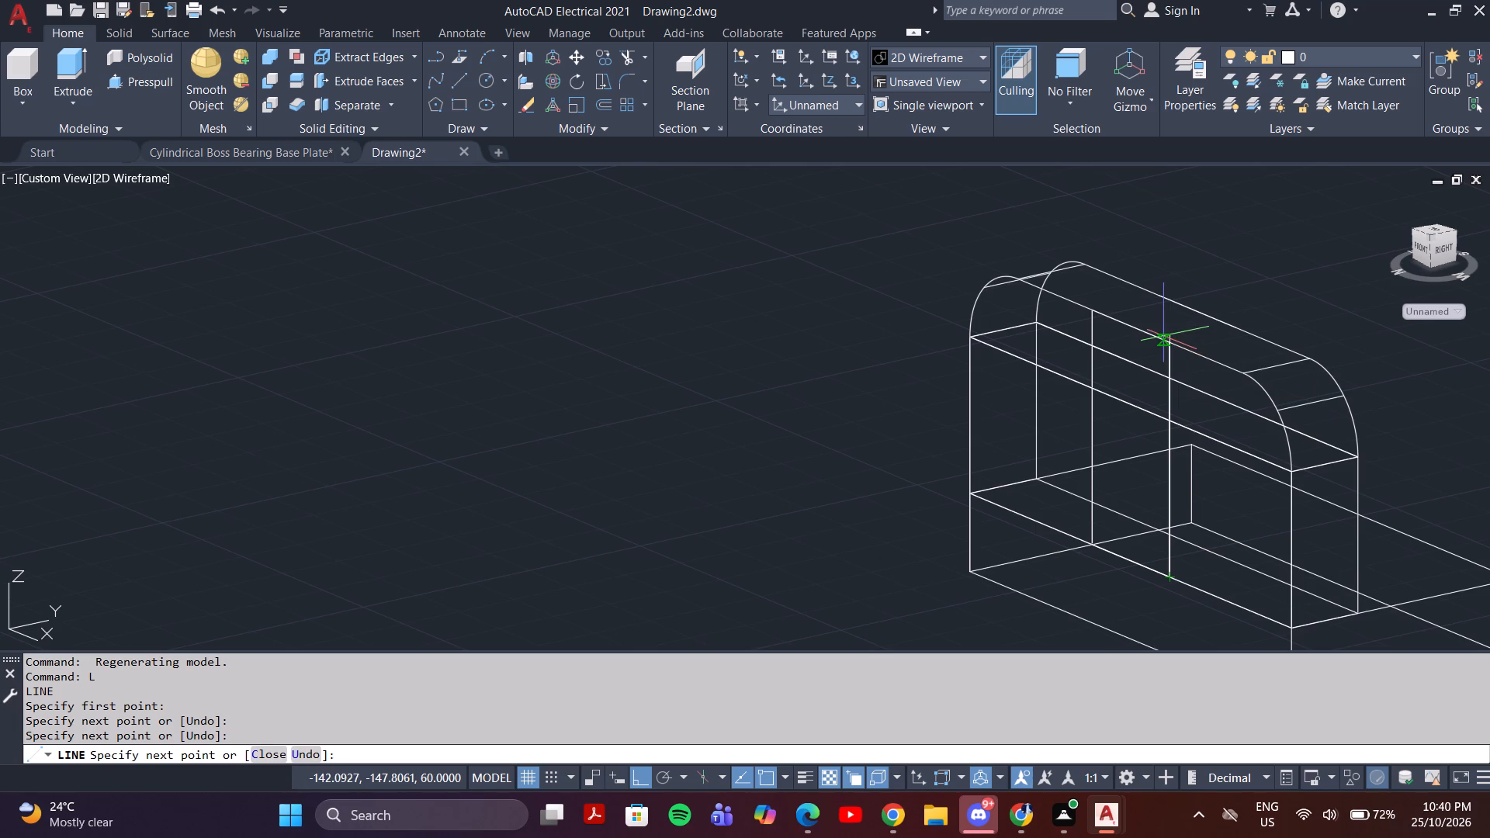
{"action": "left_click", "coordinate": [1172, 341]}
{"action": "left_click", "coordinate": [1092, 310]}
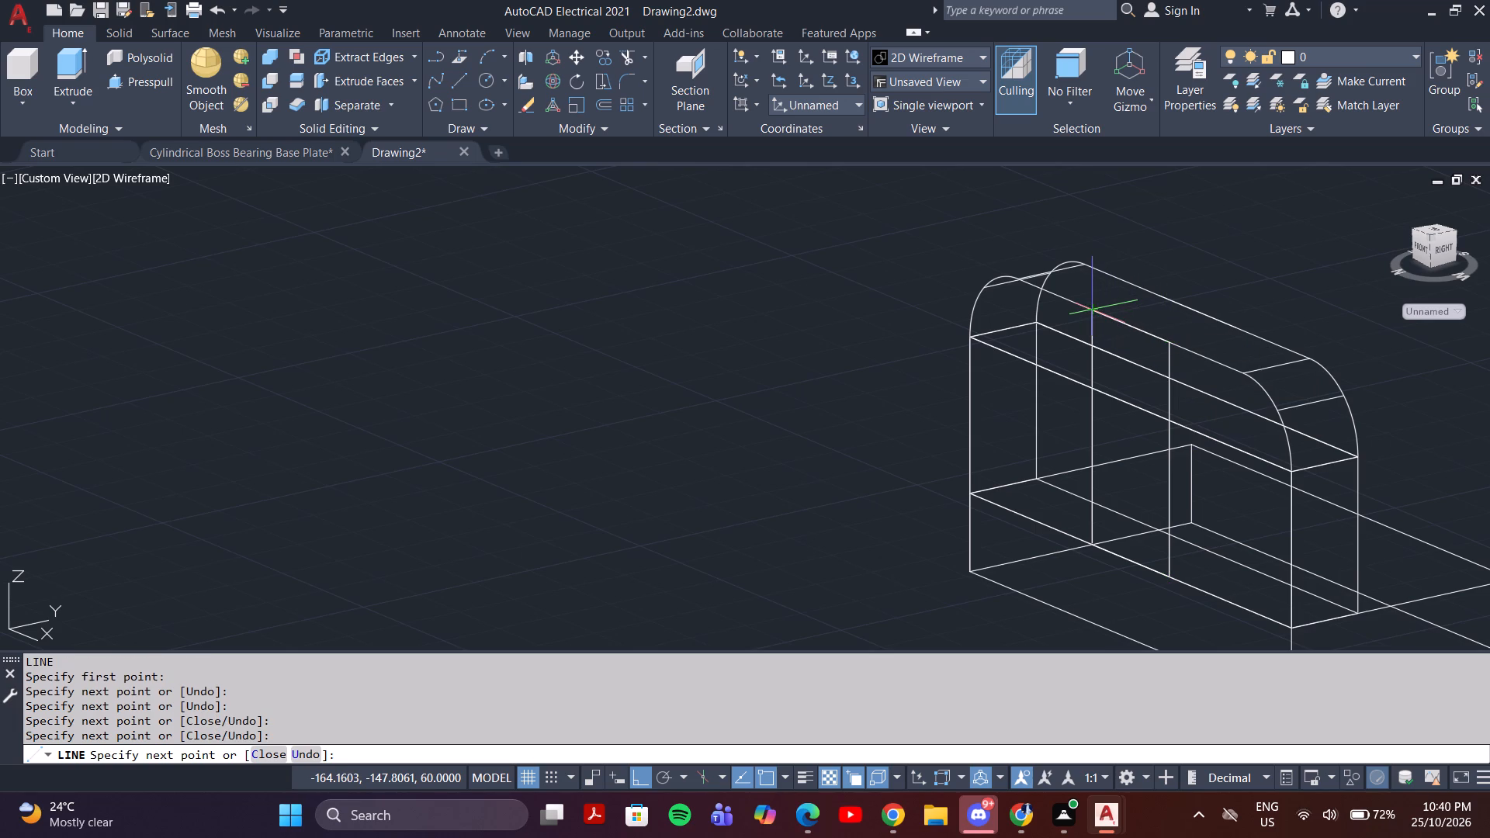
{"action": "key", "text": "Escape"}
{"action": "key", "text": "Escape"}
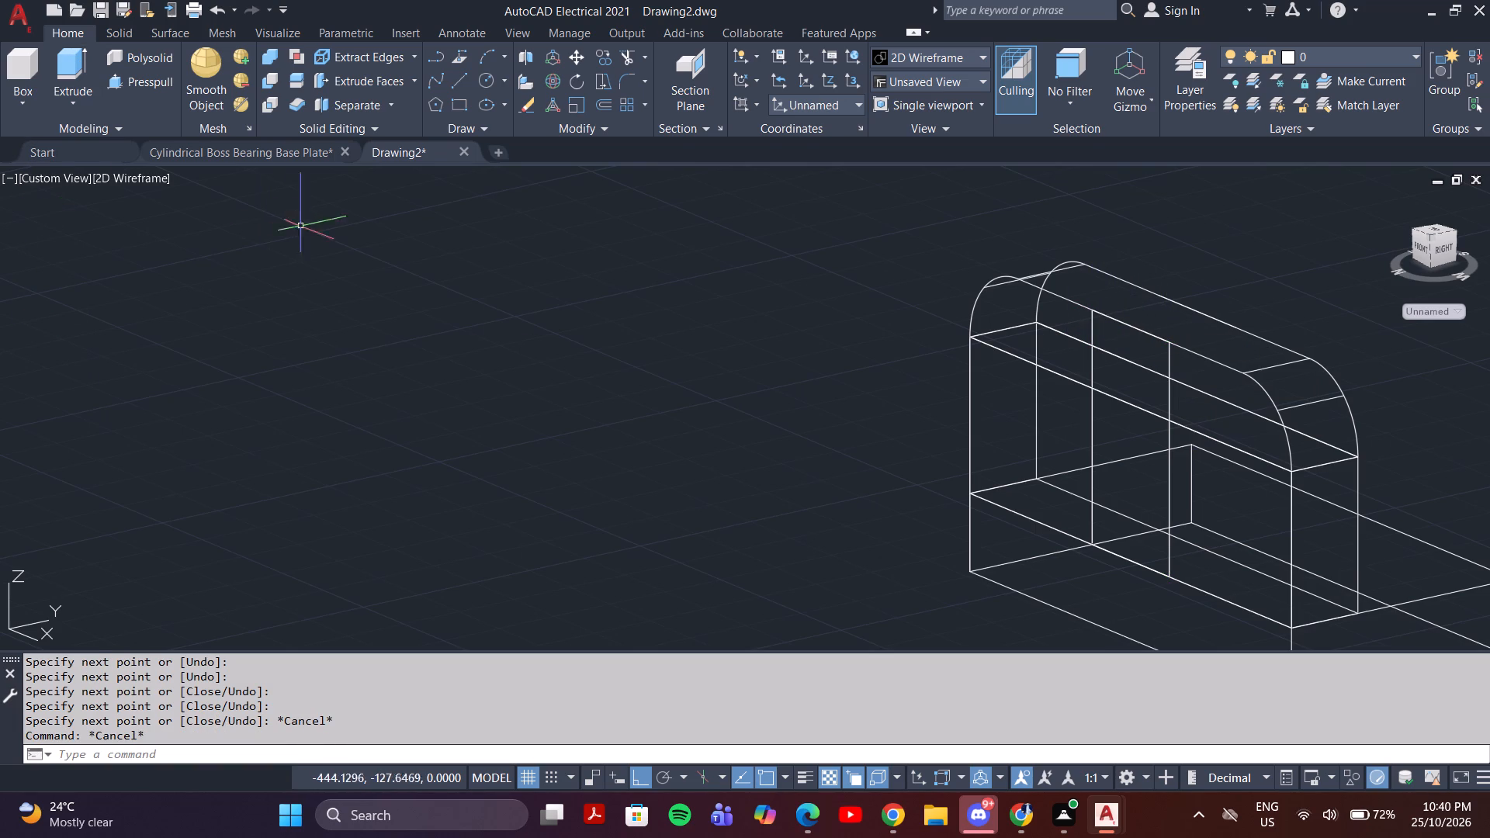
Join the four lines outlining the central tall rectangle on the upright's rear face into one polyline.
{"action": "left_click", "coordinate": [1124, 322]}
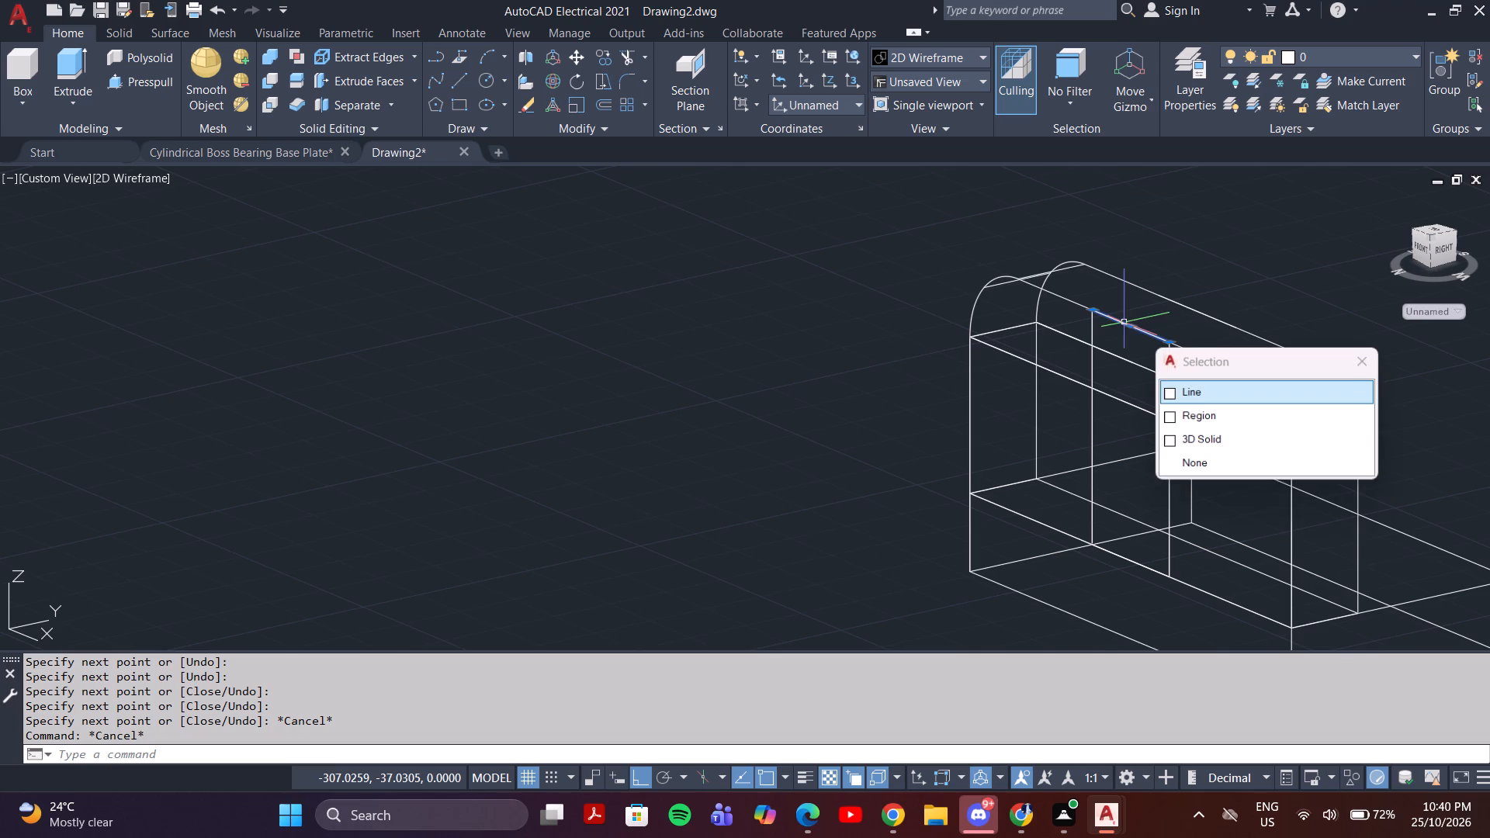
{"action": "left_click", "coordinate": [1173, 391]}
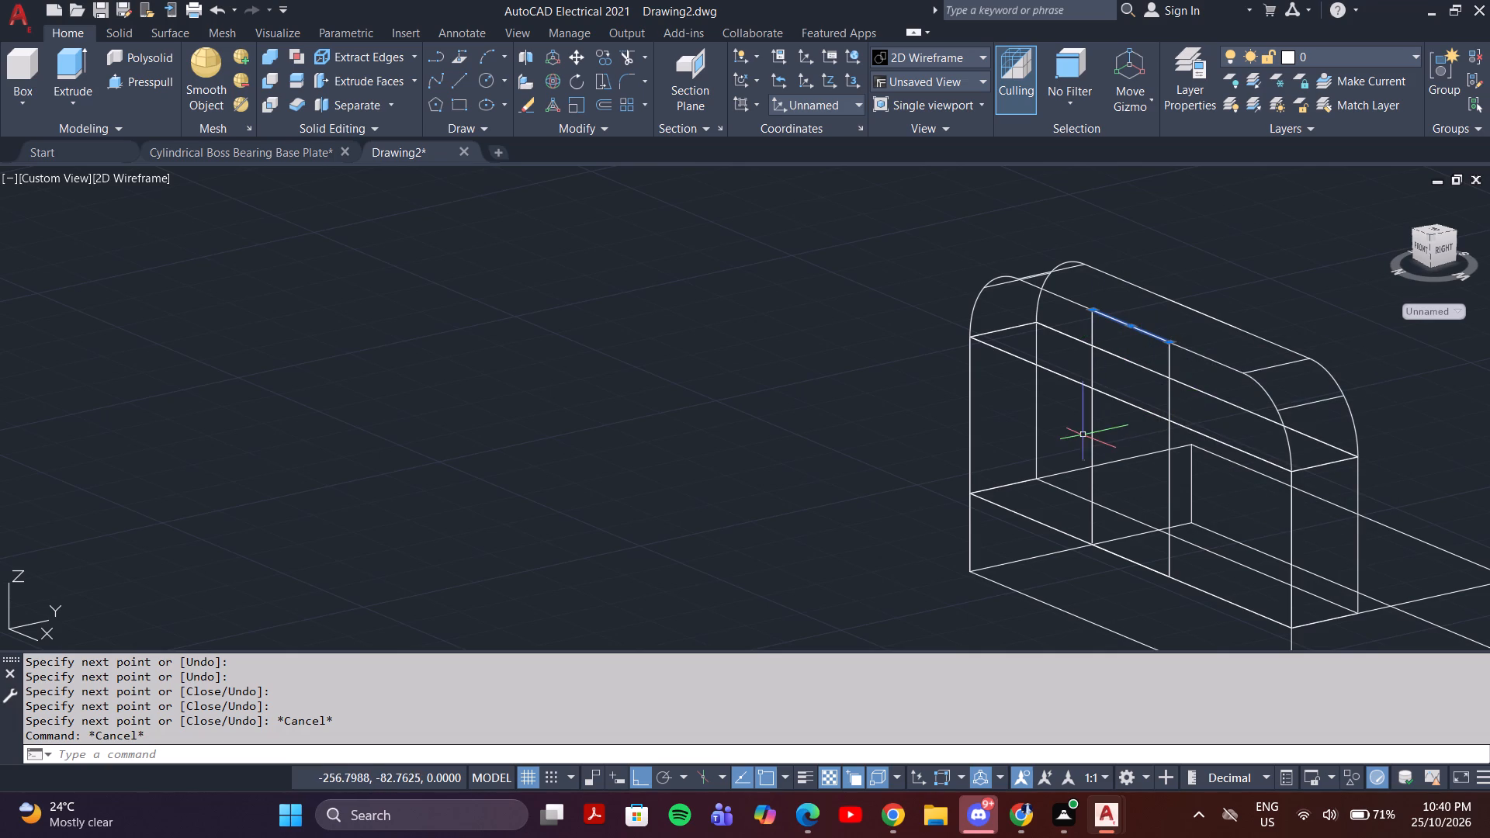
{"action": "left_click", "coordinate": [1093, 433]}
{"action": "left_click", "coordinate": [1135, 504]}
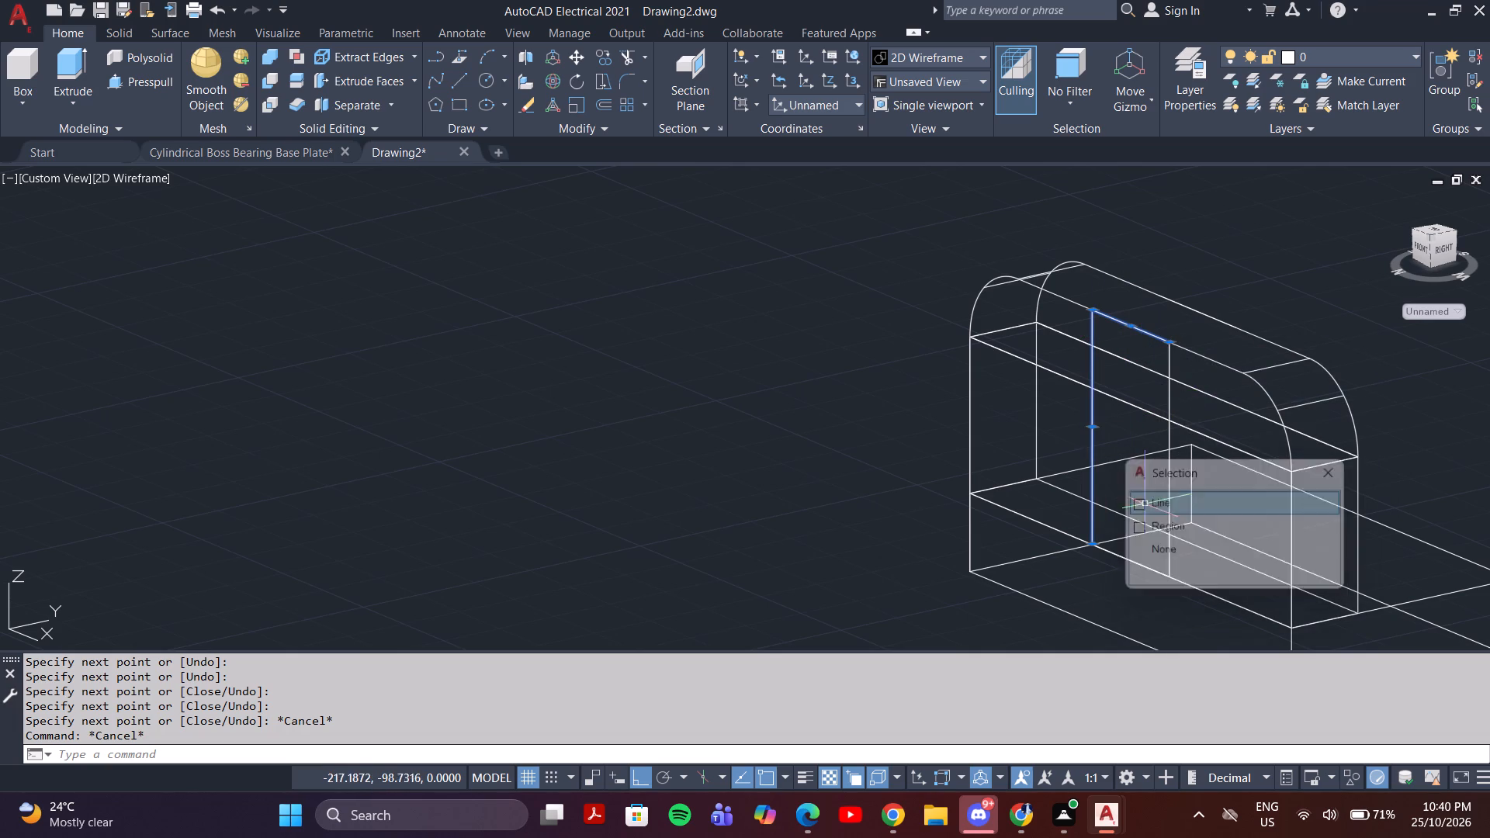
{"action": "left_click", "coordinate": [1169, 476]}
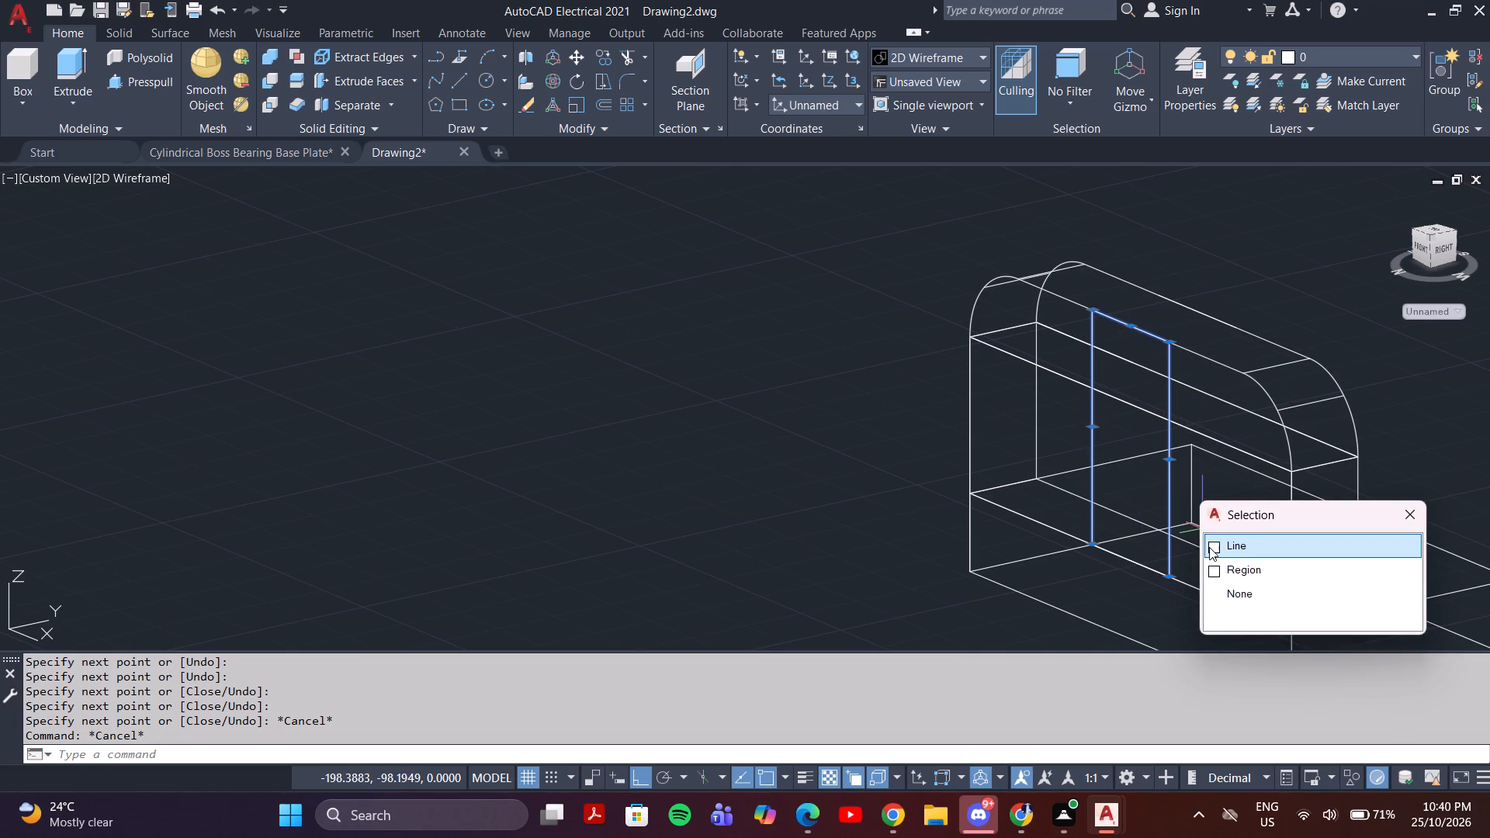
{"action": "left_click", "coordinate": [1212, 548]}
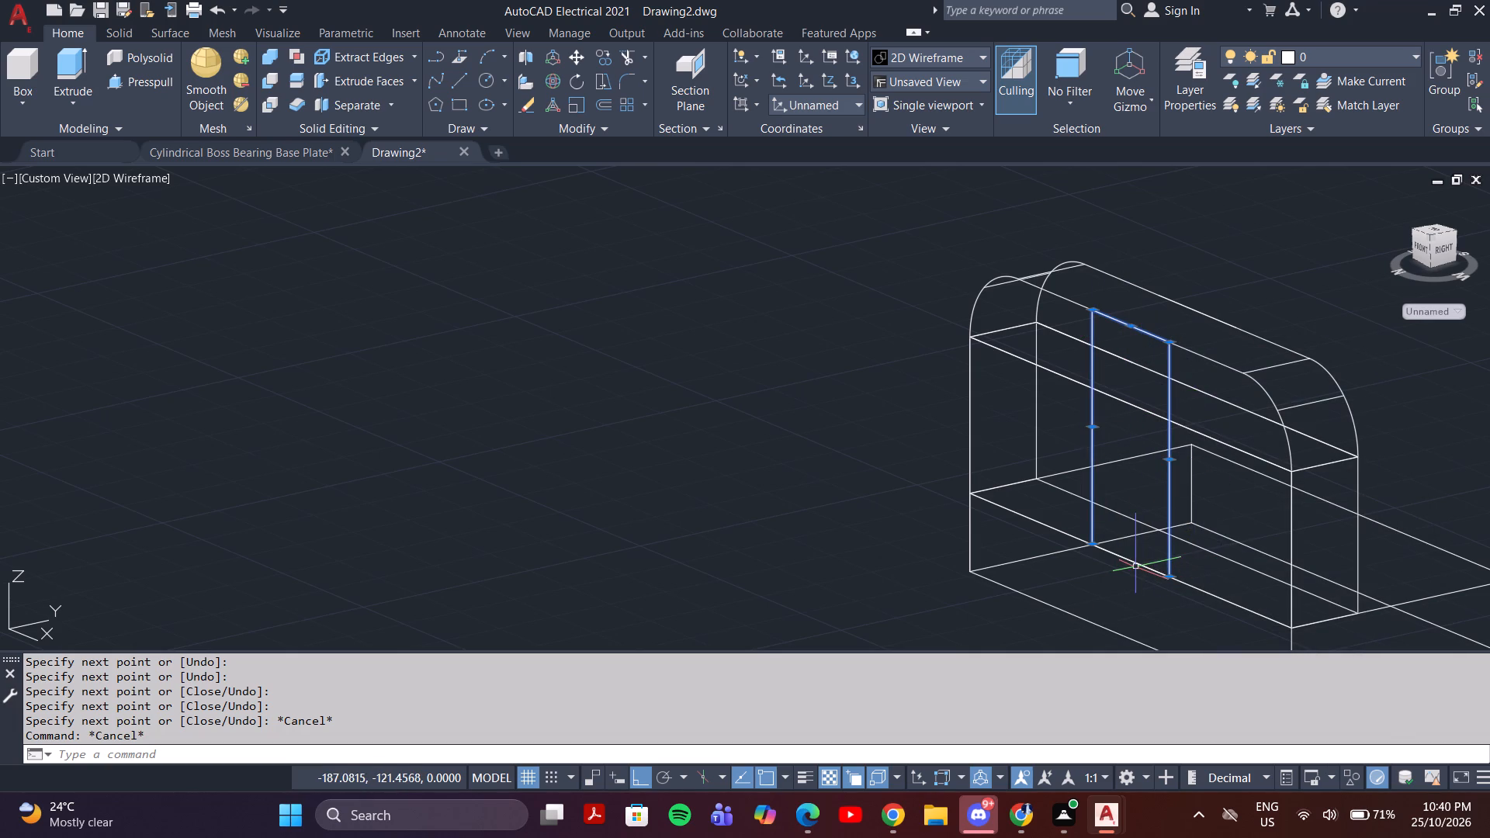
{"action": "left_click", "coordinate": [1135, 566]}
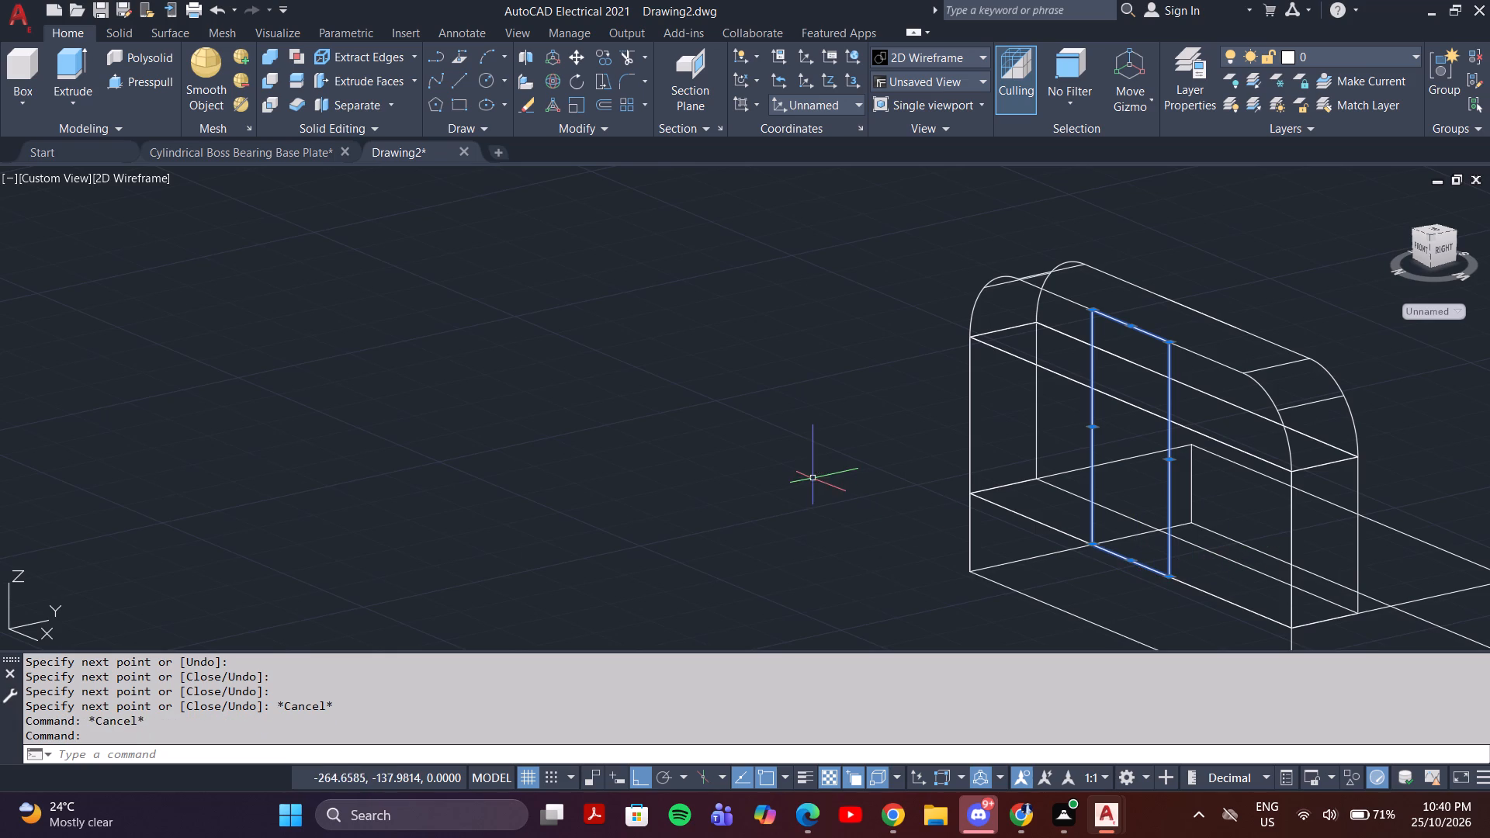
{"action": "key", "text": "j"}
{"action": "key", "text": "o"}
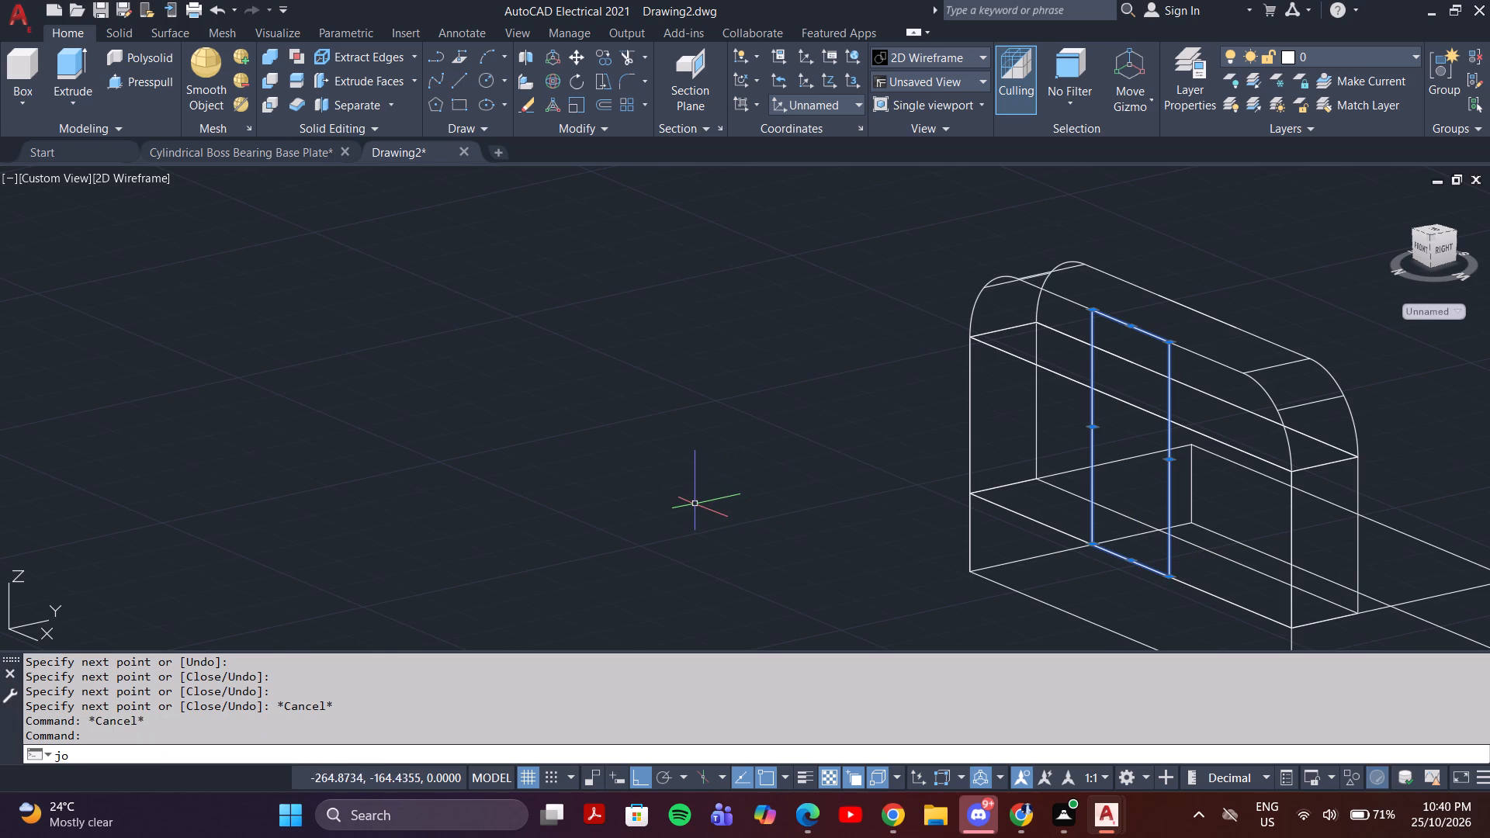
{"action": "key", "text": "i"}
{"action": "key", "text": "n"}
{"action": "key", "text": "Return"}
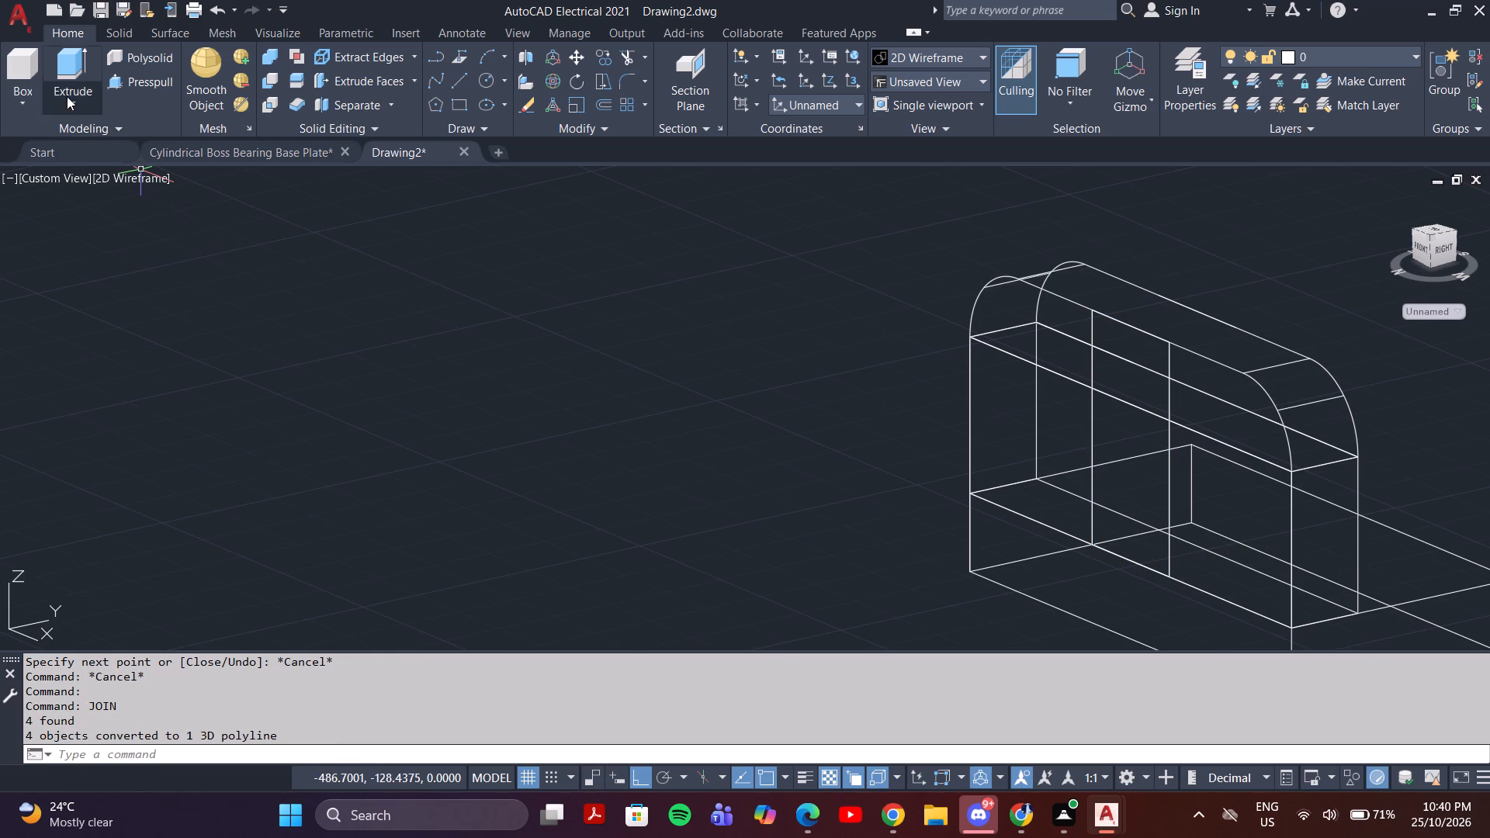
Press-pull the lower part of the central rectangle outward from the upright's rear face by 15 units.
{"action": "left_click", "coordinate": [71, 63]}
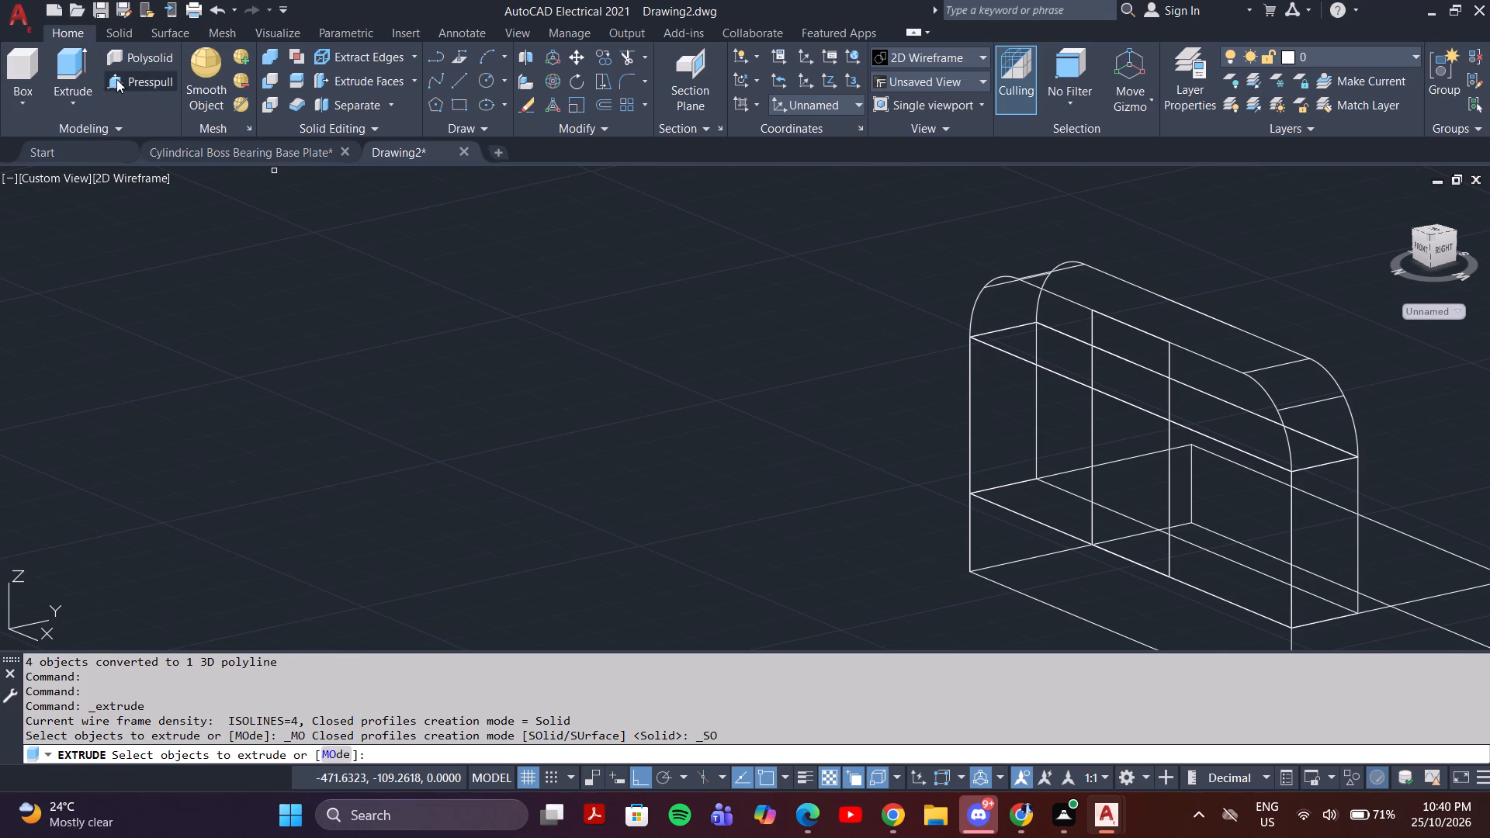
{"action": "left_click", "coordinate": [119, 81]}
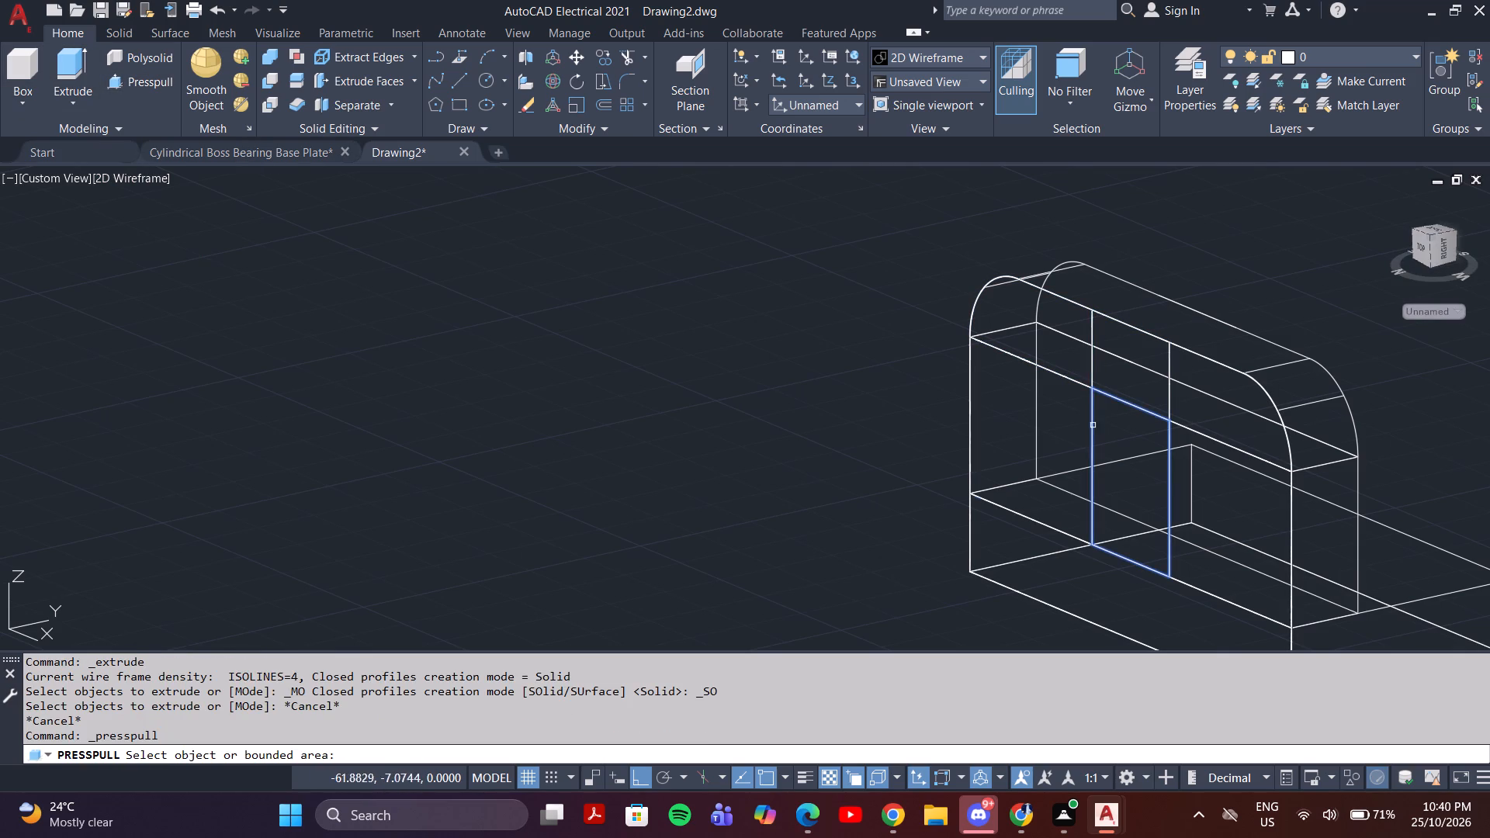
{"action": "middle_click_drag", "start_coordinate": [1176, 434], "coordinate": [1166, 450], "text": "shift"}
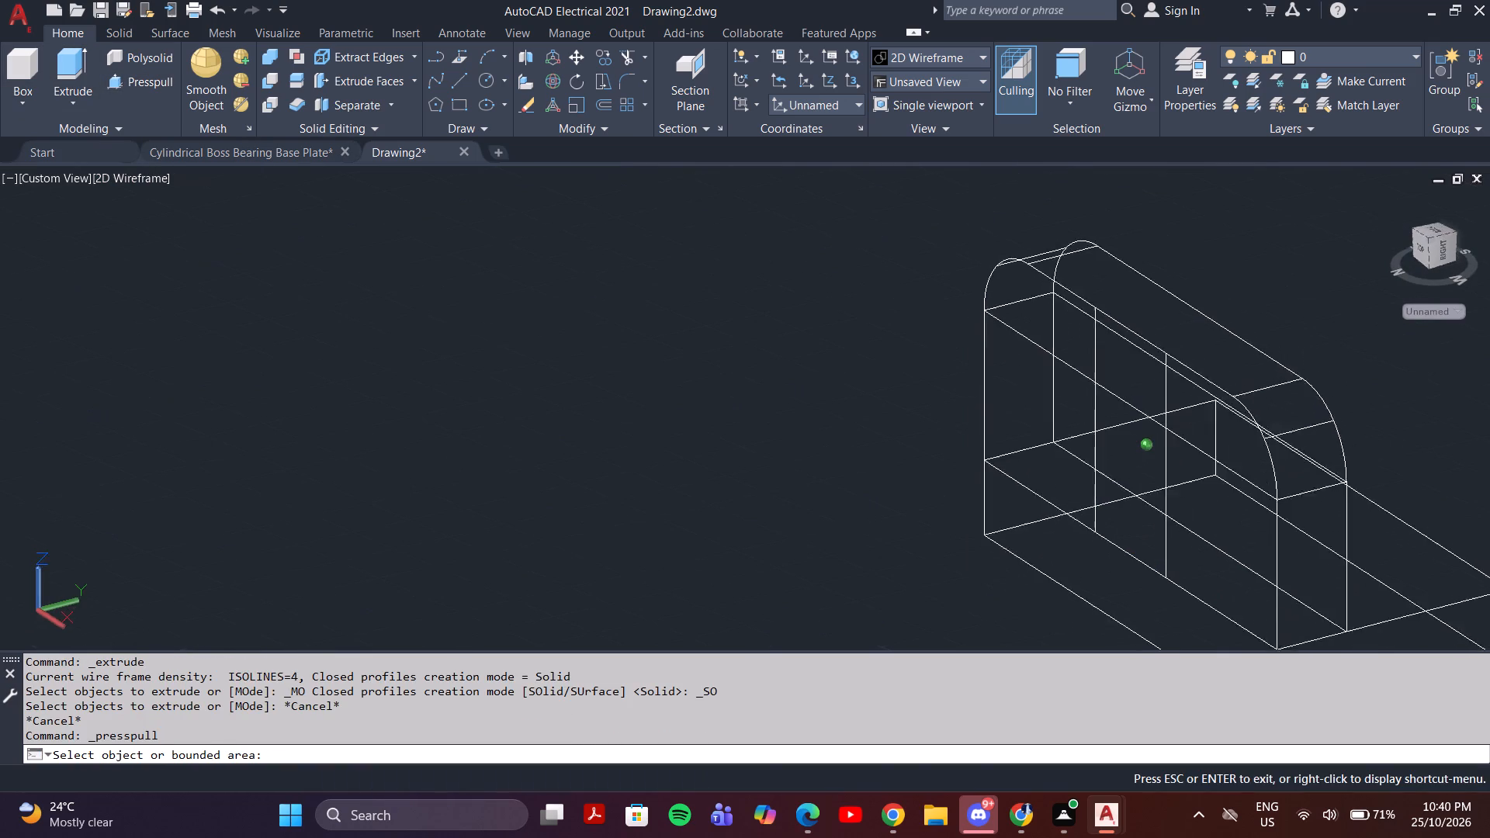
{"action": "middle_click_drag", "start_coordinate": [1166, 450], "coordinate": [1163, 454], "text": "shift"}
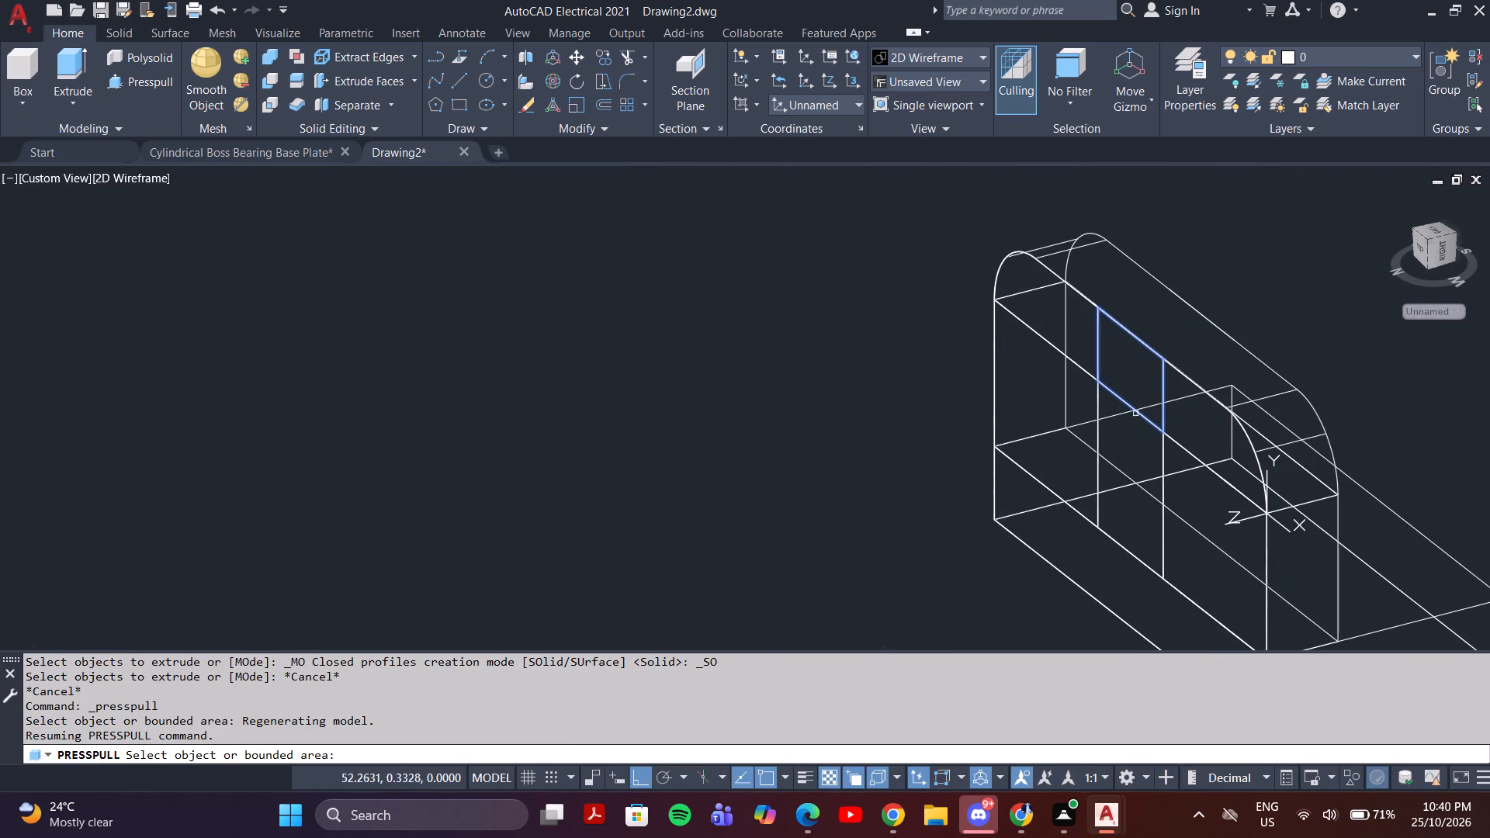
{"action": "left_click", "coordinate": [1125, 439]}
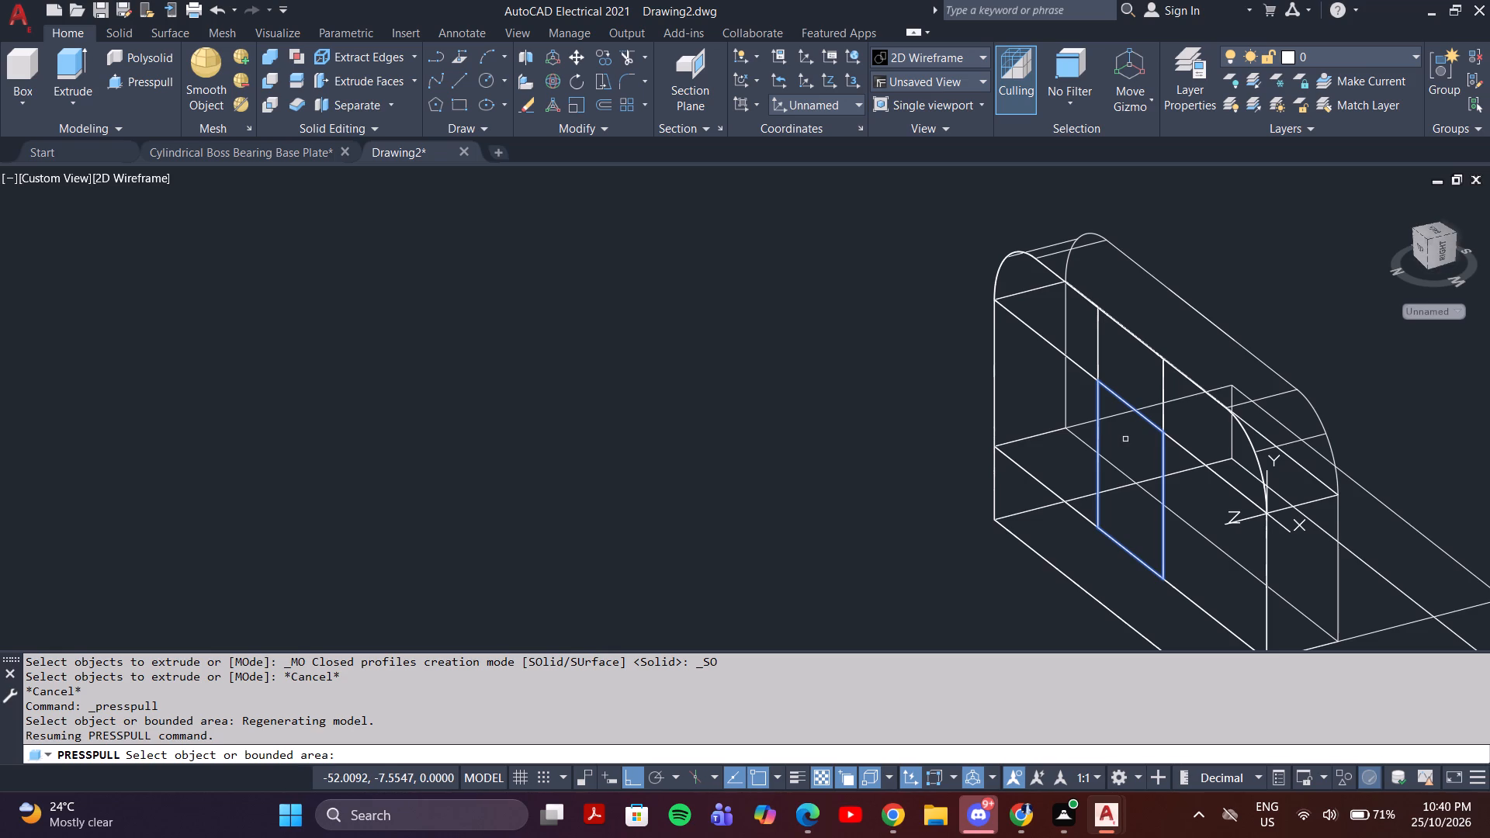
{"action": "middle_click_drag", "start_coordinate": [1173, 414], "coordinate": [1143, 410], "text": "shift"}
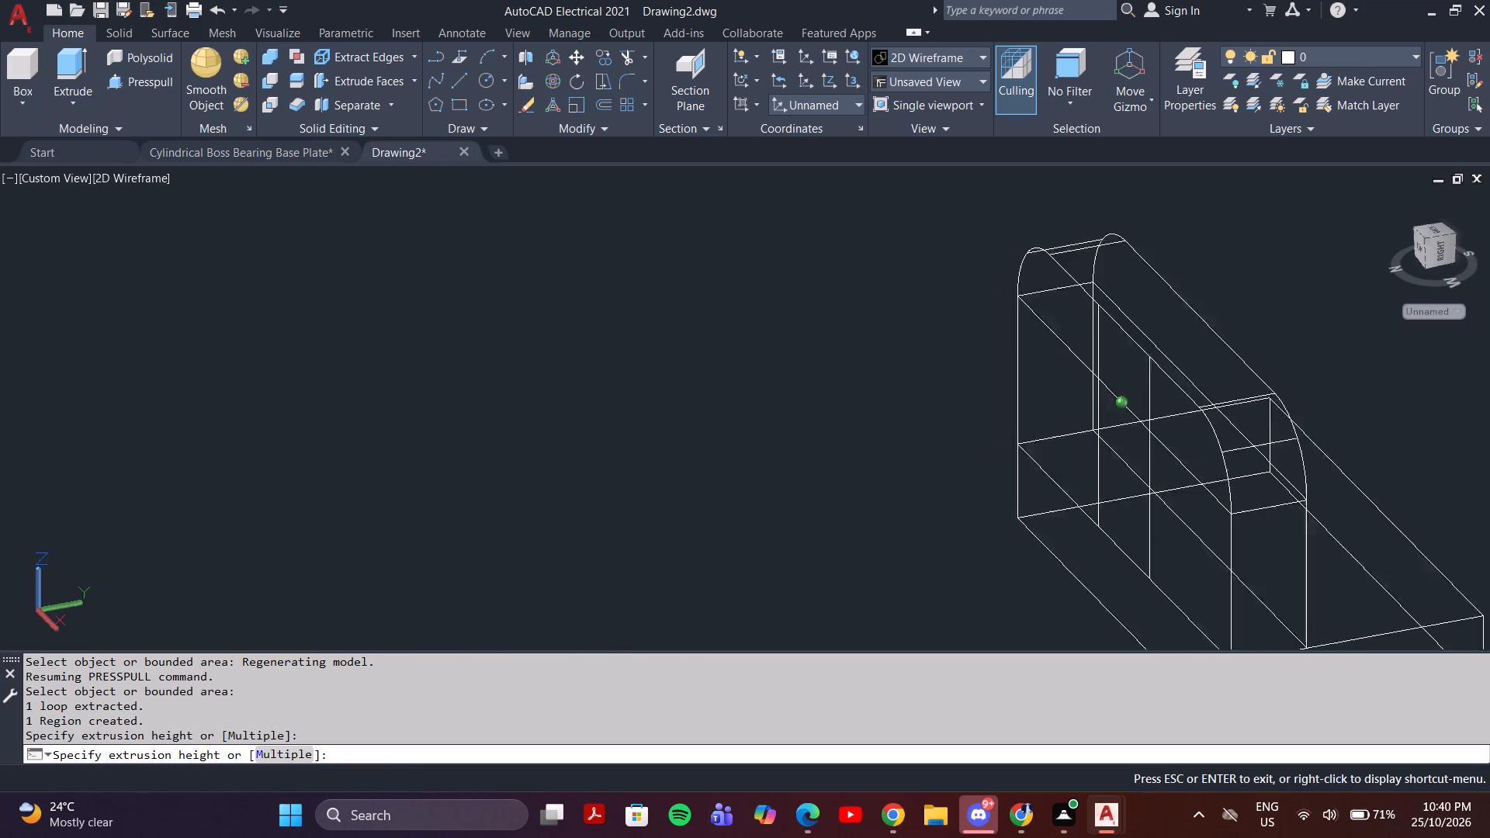
{"action": "middle_click_drag", "start_coordinate": [1143, 410], "coordinate": [1065, 400], "text": "shift"}
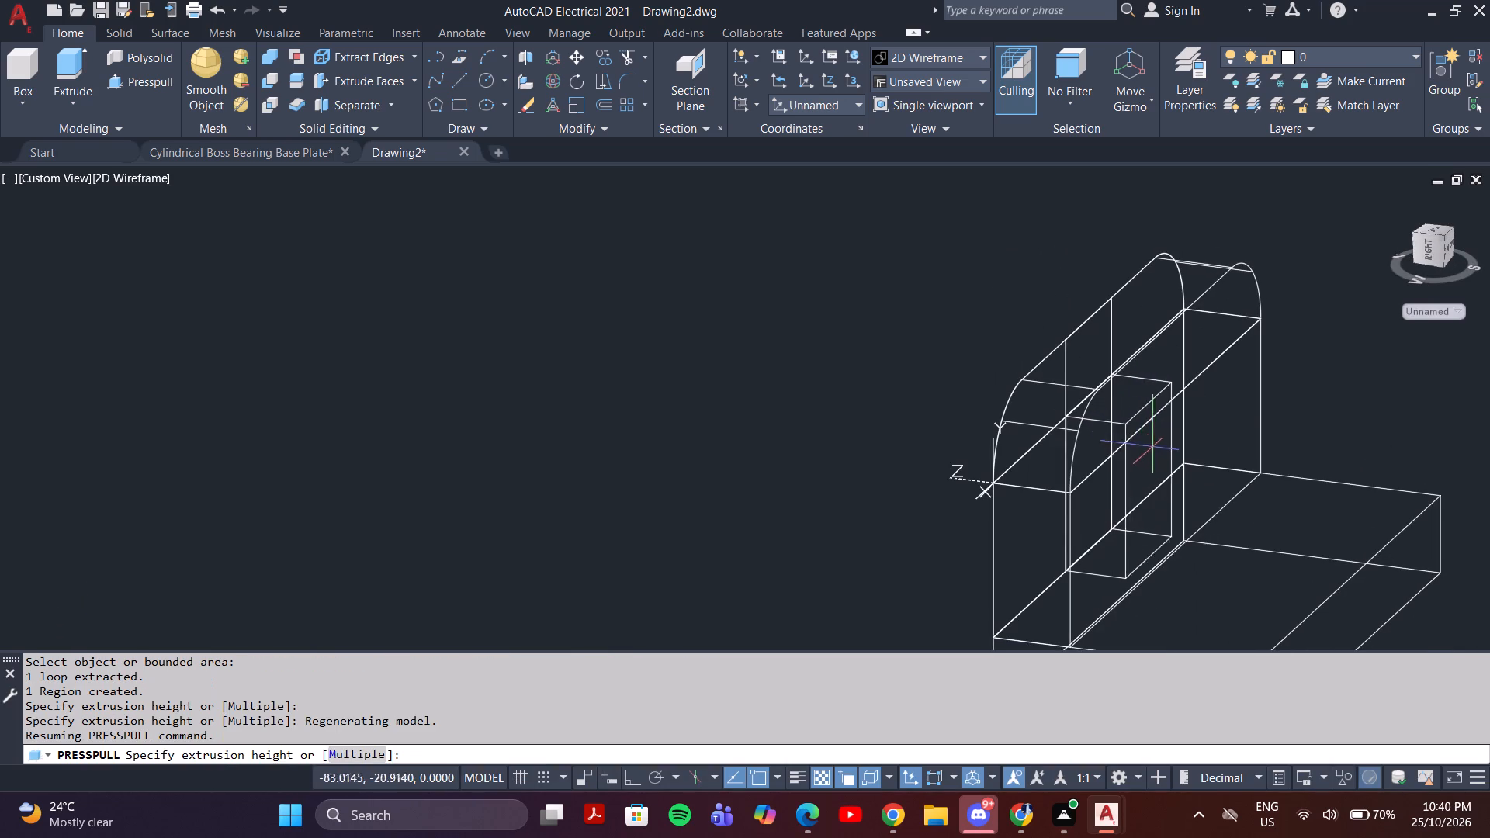
{"action": "key", "text": "1"}
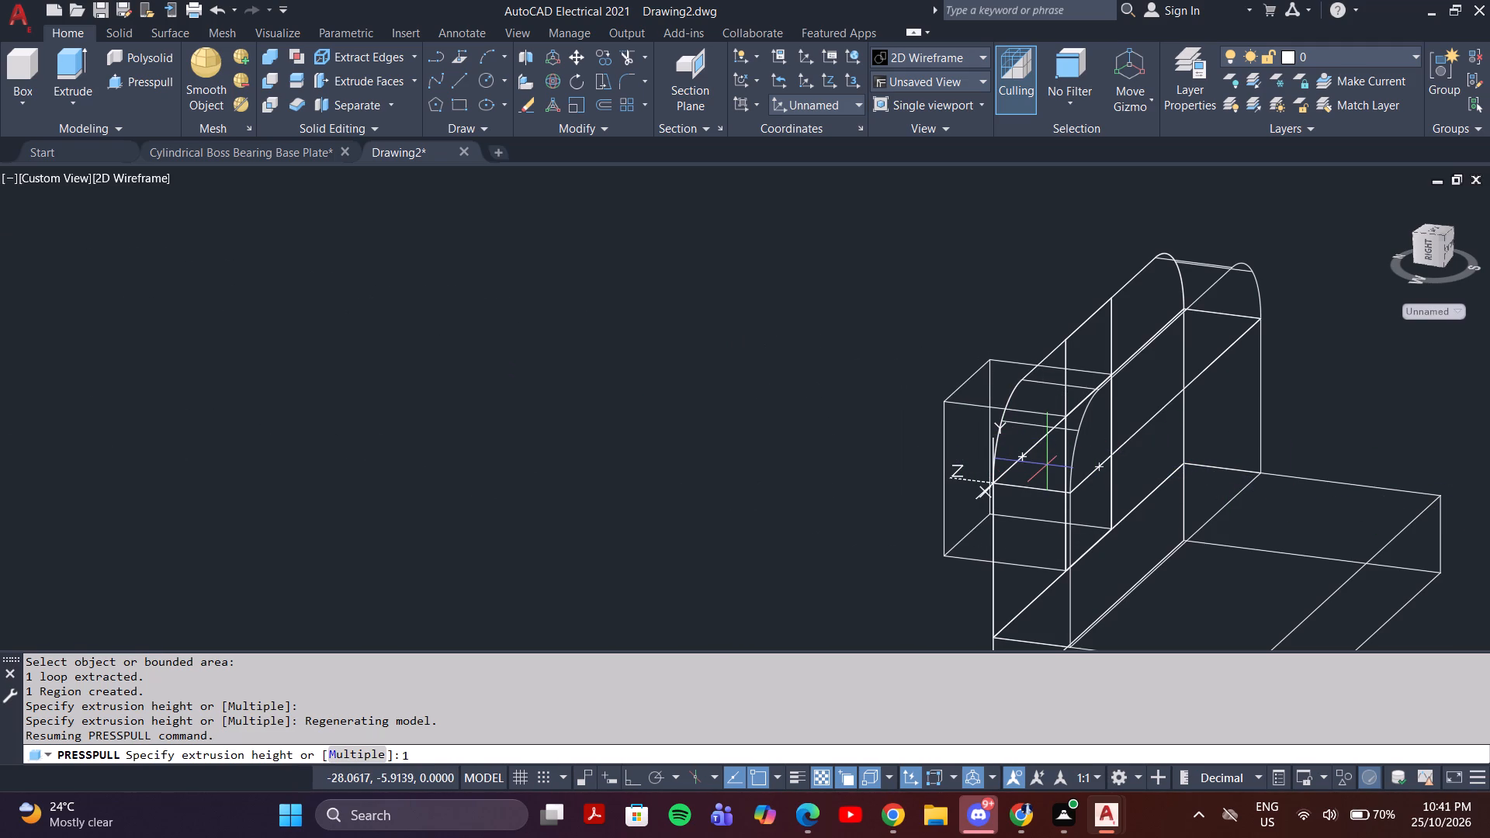
{"action": "key", "text": "5"}
{"action": "key", "text": "Return"}
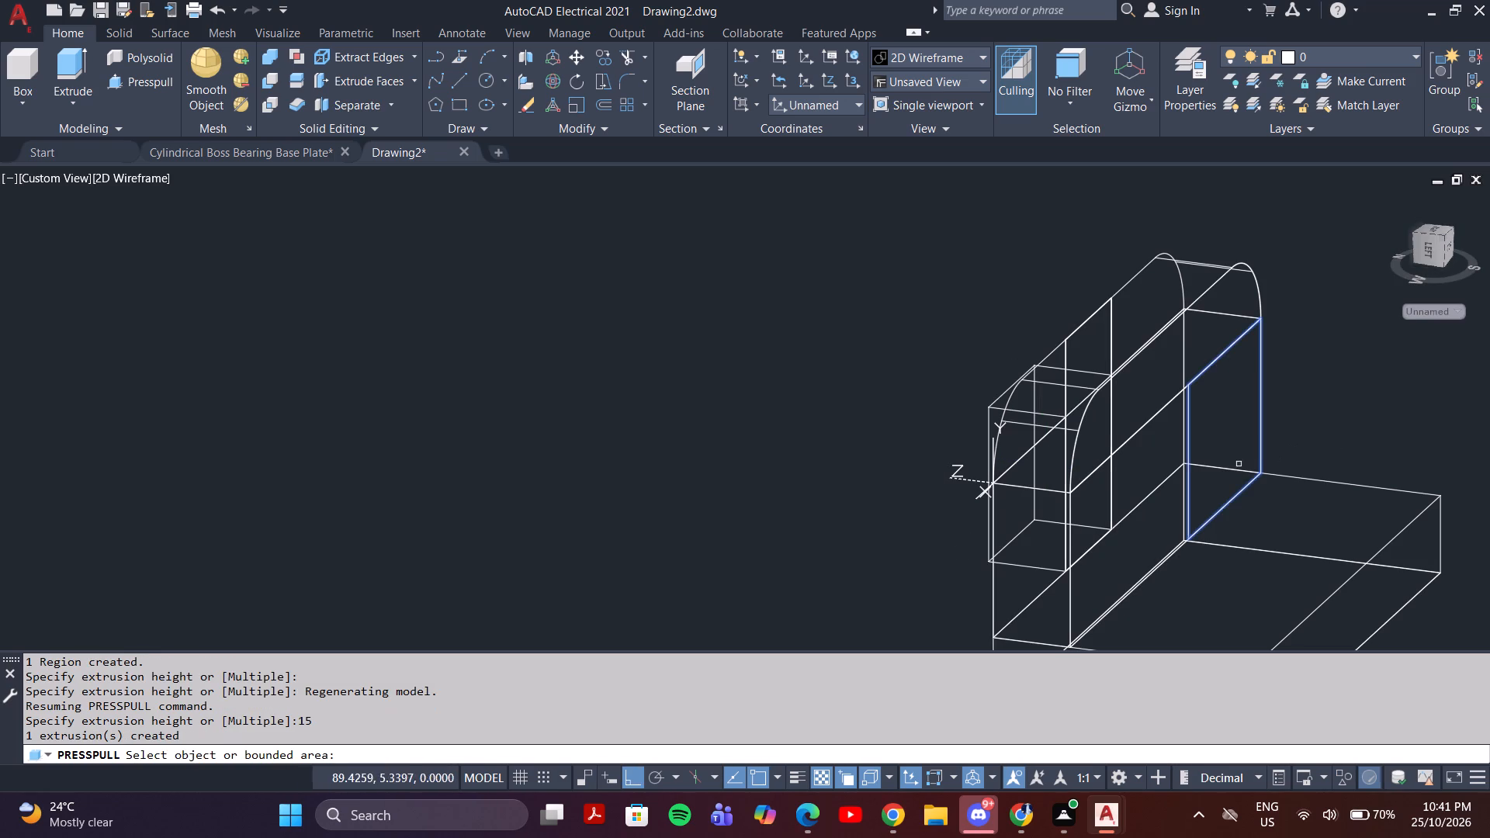
Press-pull the upper part of the central rectangle outward, flush with the outer face of the lower block.
{"action": "middle_click_drag", "start_coordinate": [1180, 472], "coordinate": [1325, 482], "text": "shift"}
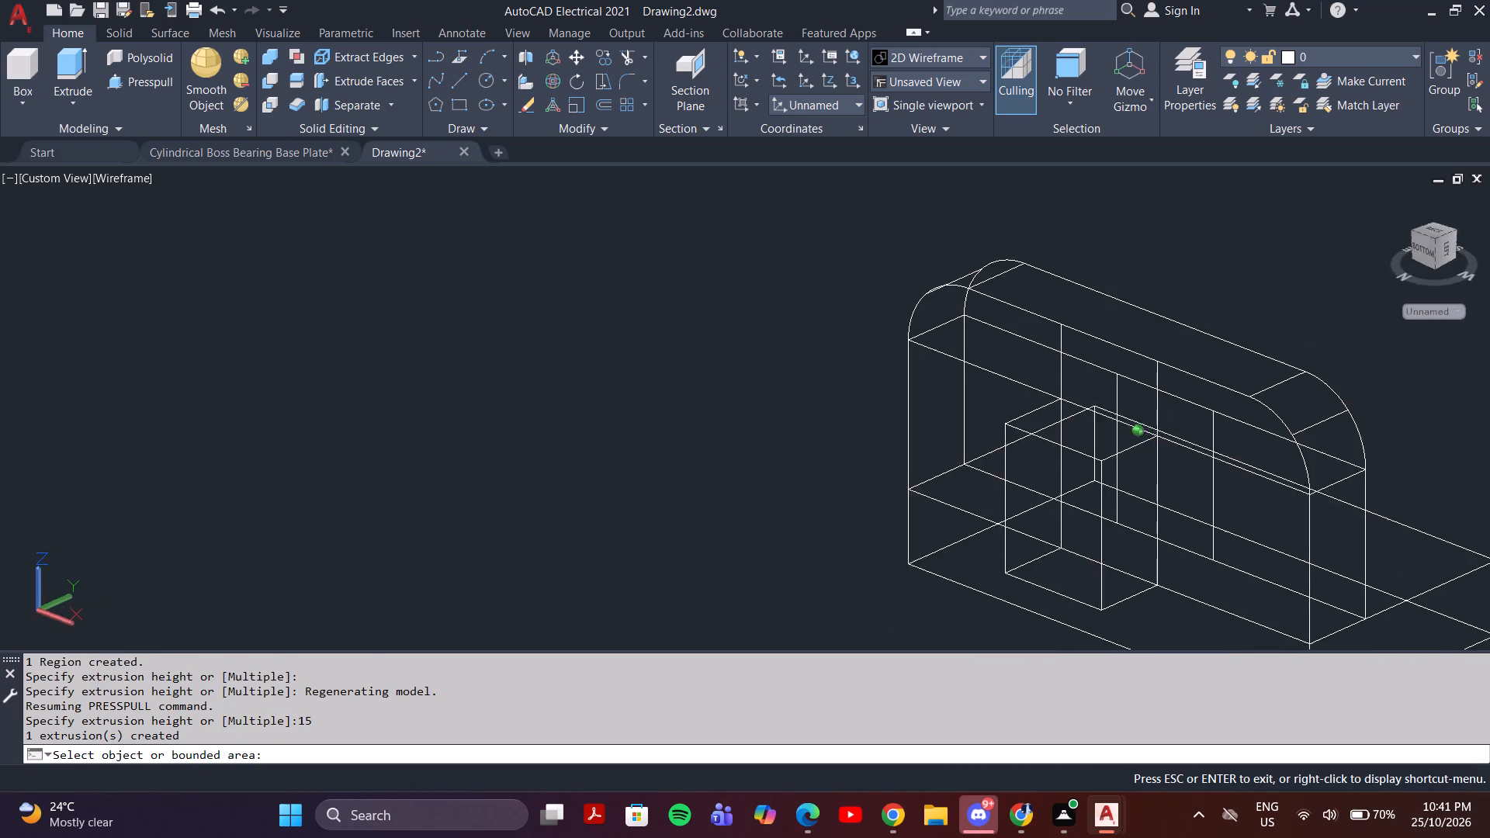
{"action": "middle_click_drag", "start_coordinate": [1325, 482], "coordinate": [1342, 452], "text": "shift"}
{"action": "middle_click_drag", "start_coordinate": [1225, 453], "coordinate": [1166, 476], "text": "shift"}
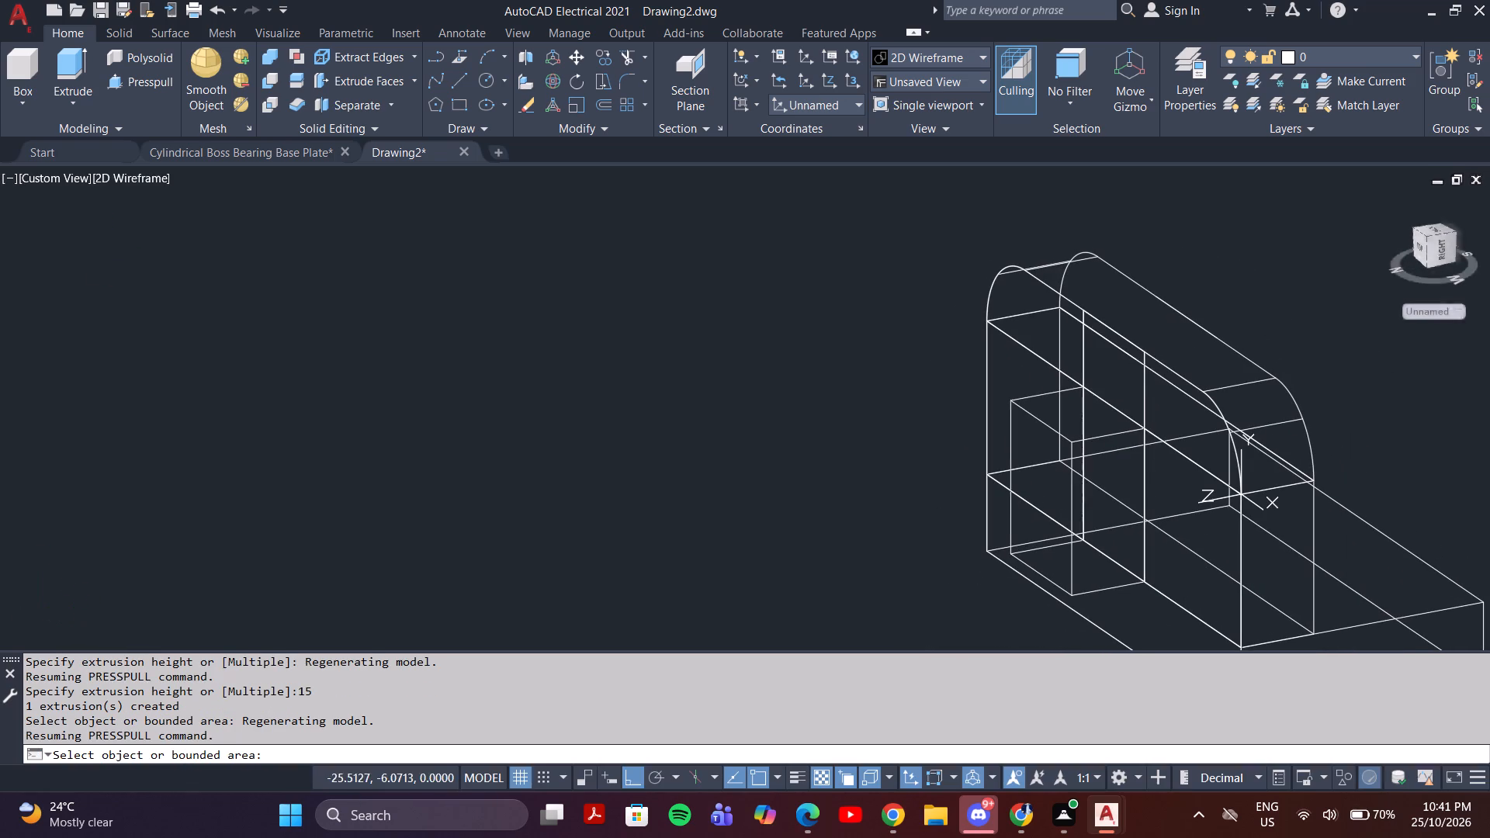
{"action": "left_click", "coordinate": [1117, 392]}
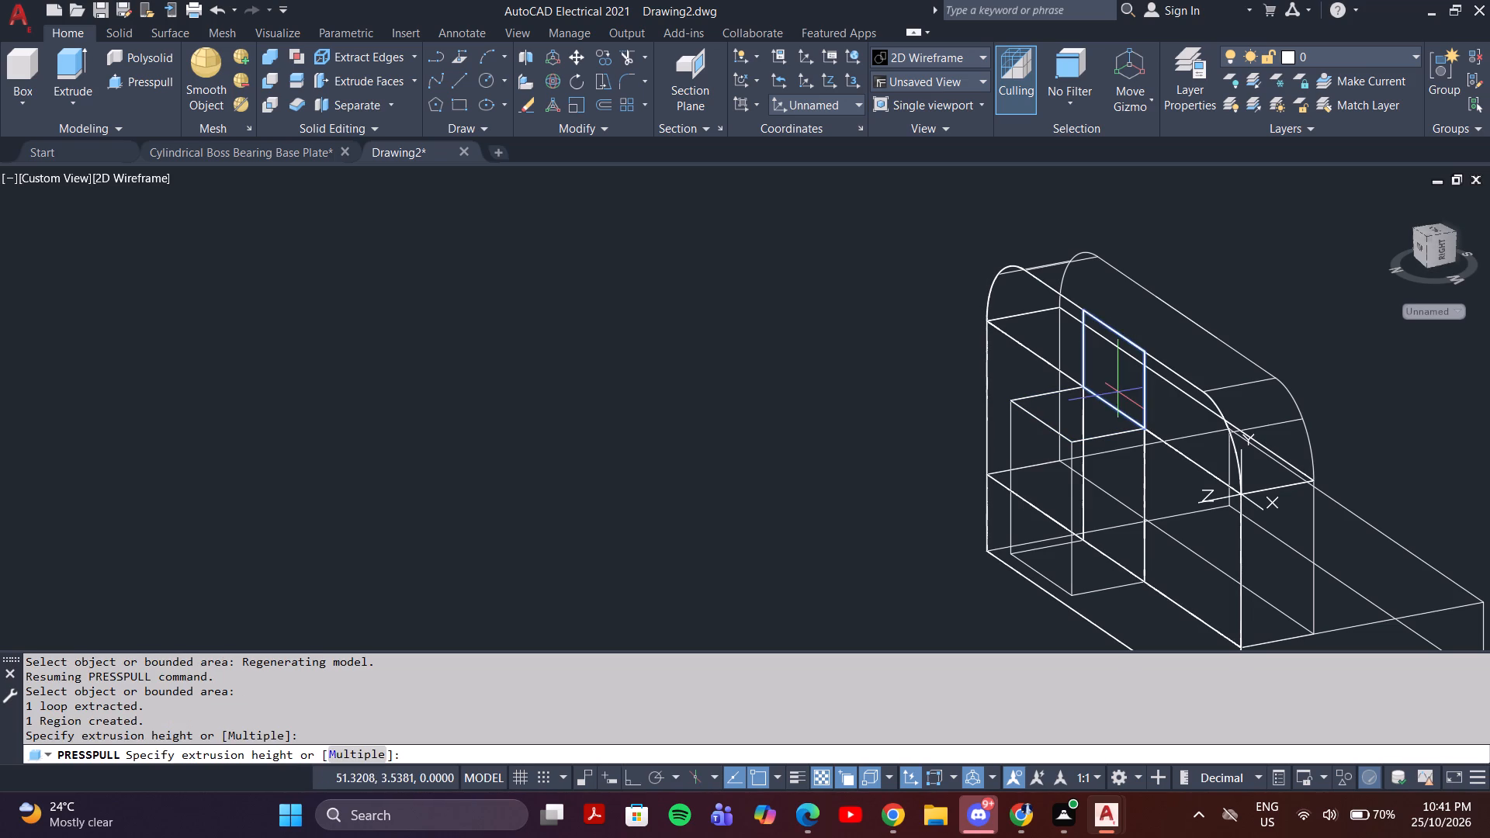
{"action": "left_click", "coordinate": [1045, 425]}
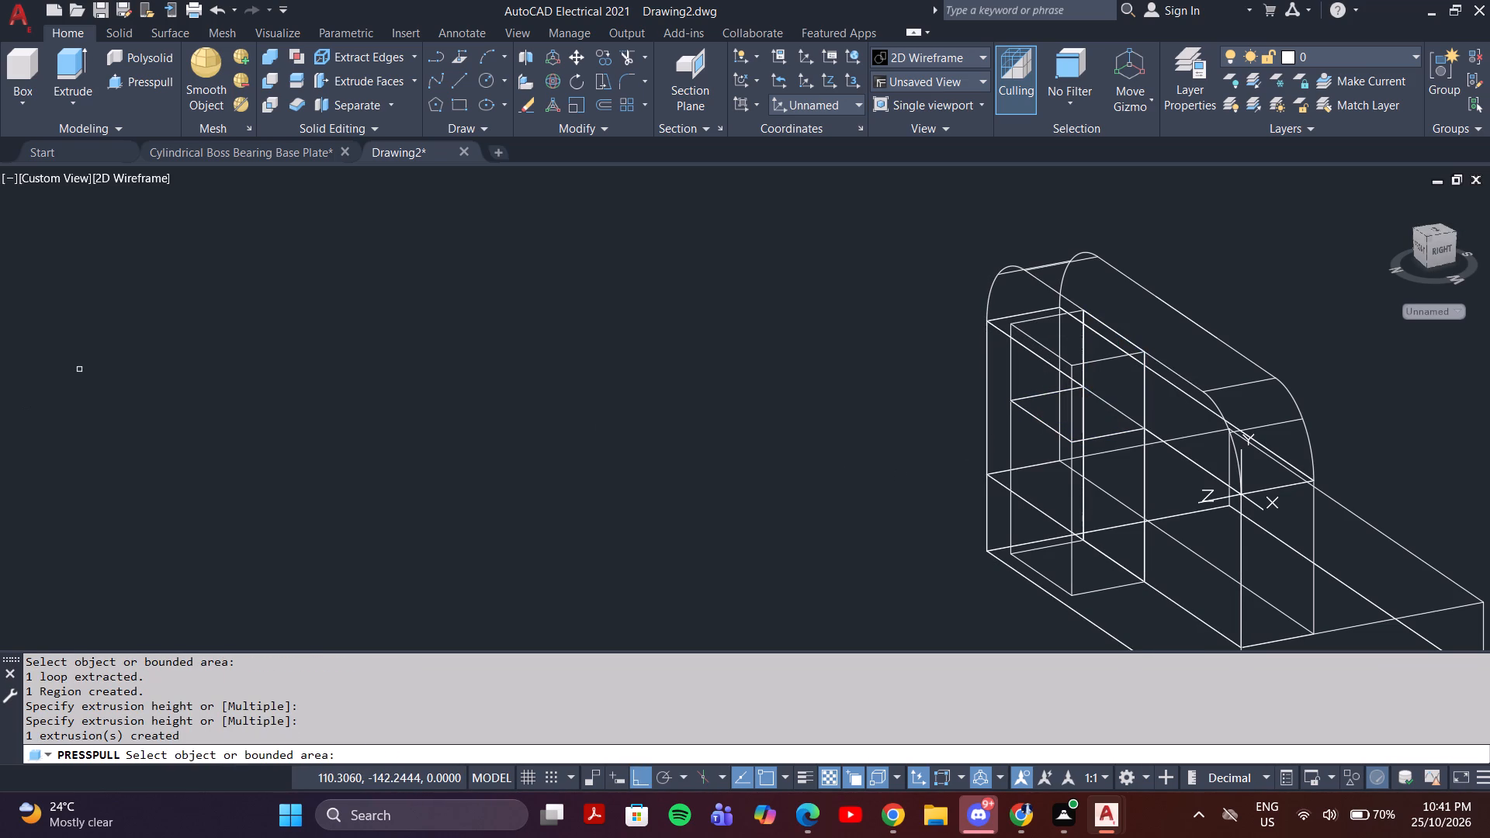
{"action": "key", "text": "Escape"}
{"action": "key", "text": "Escape"}
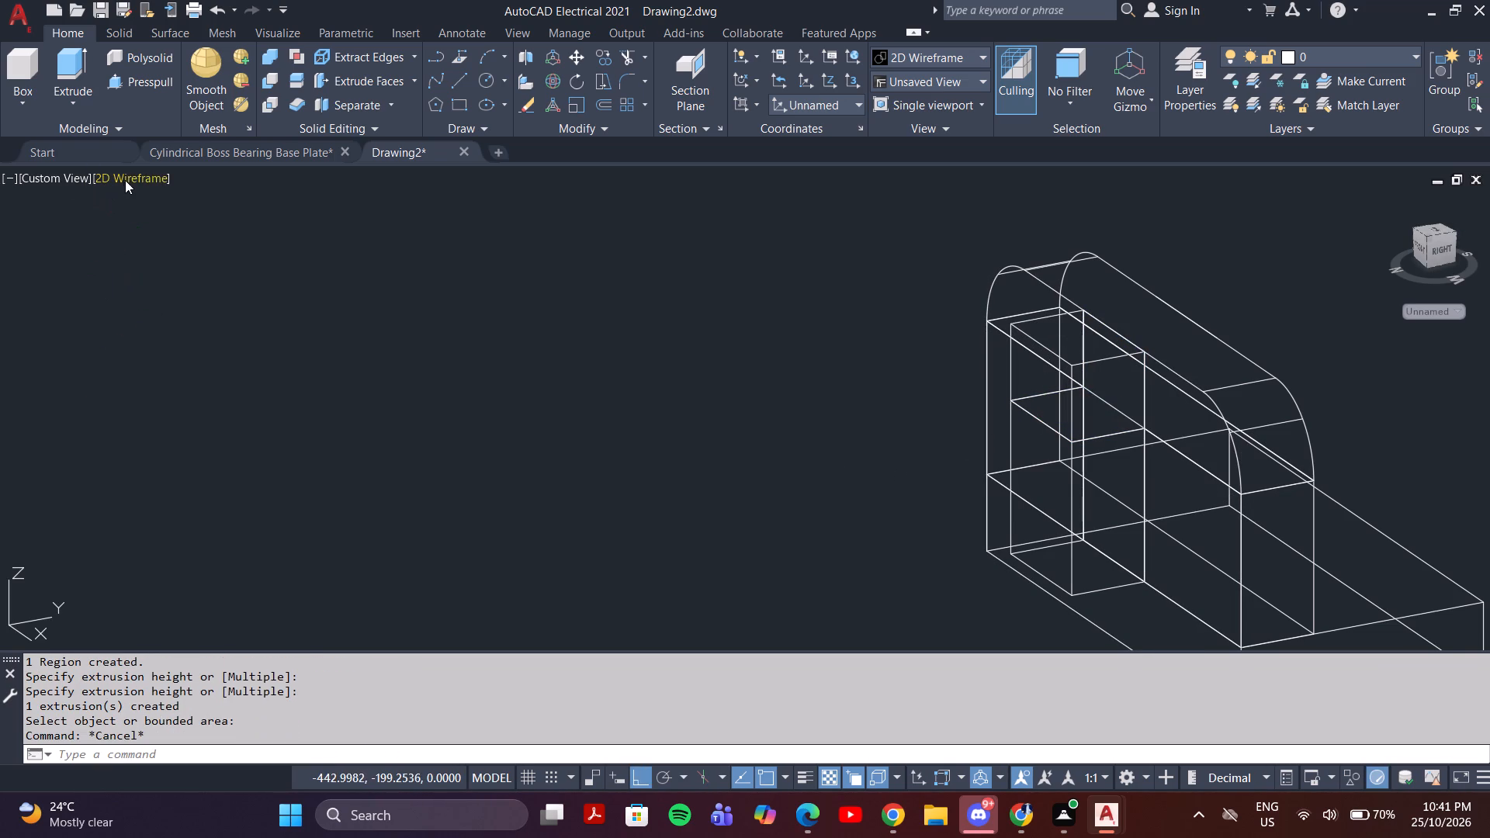
Shade the model in the Conceptual visual style and inspect the two stacked rear blocks from several sides.
{"action": "left_click", "coordinate": [126, 180]}
{"action": "left_click", "coordinate": [164, 248]}
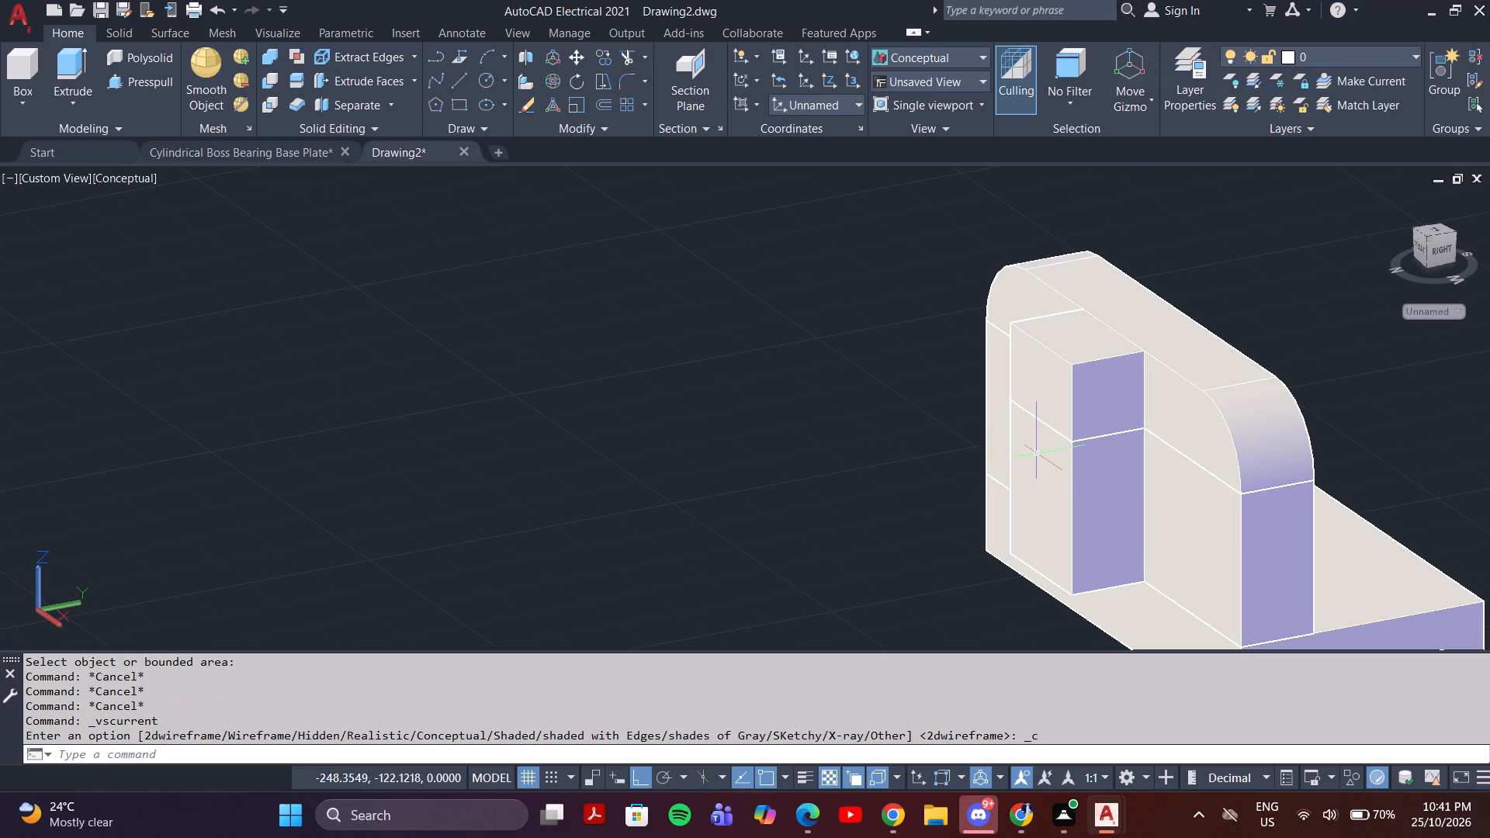
{"action": "middle_click_drag", "start_coordinate": [1079, 452], "coordinate": [1025, 487]}
{"action": "middle_click_drag", "start_coordinate": [1189, 469], "coordinate": [1104, 495], "text": "shift"}
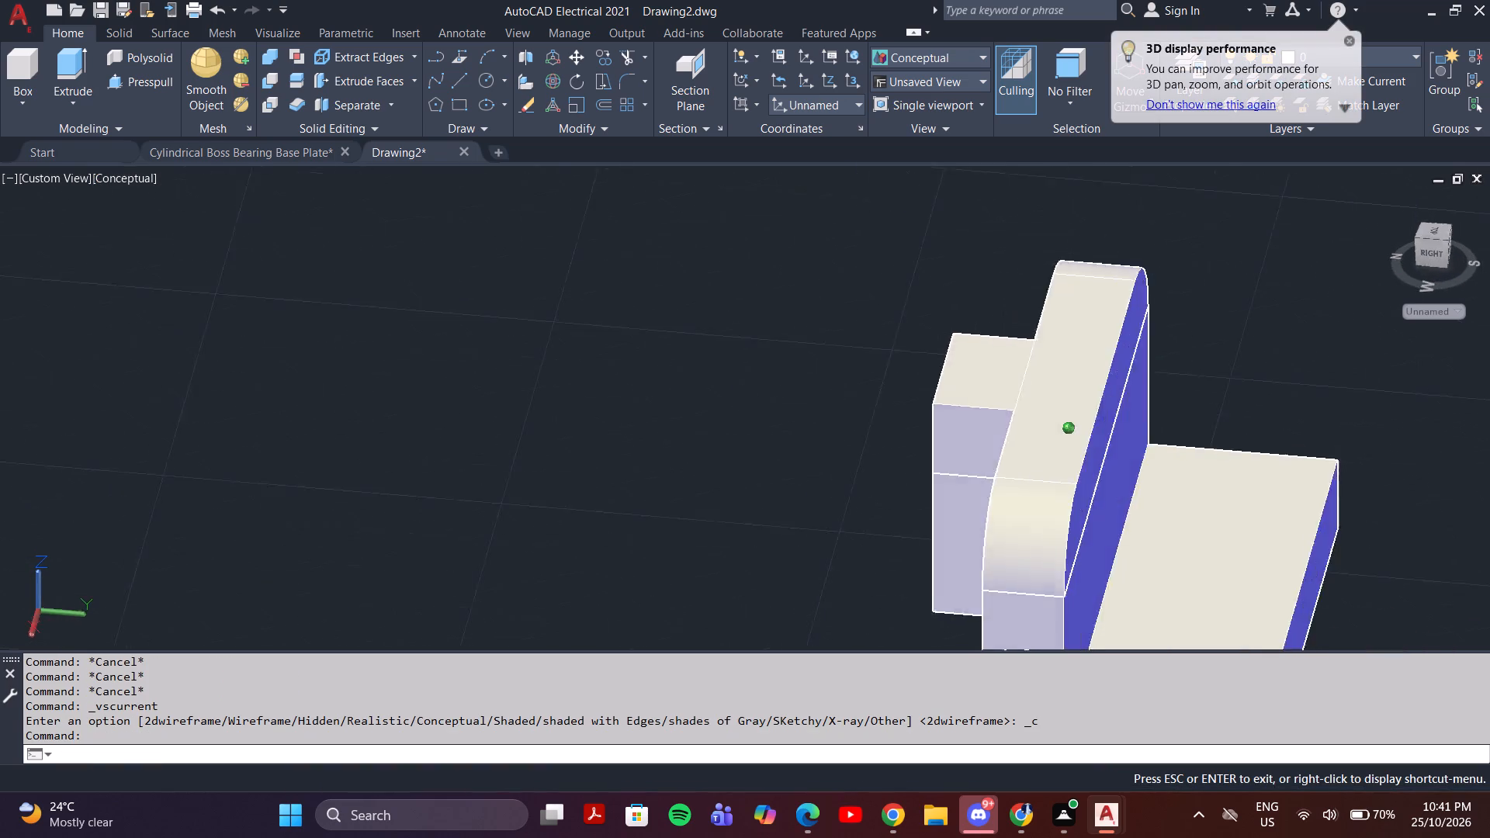
{"action": "middle_click_drag", "start_coordinate": [1104, 495], "coordinate": [1221, 464], "text": "shift"}
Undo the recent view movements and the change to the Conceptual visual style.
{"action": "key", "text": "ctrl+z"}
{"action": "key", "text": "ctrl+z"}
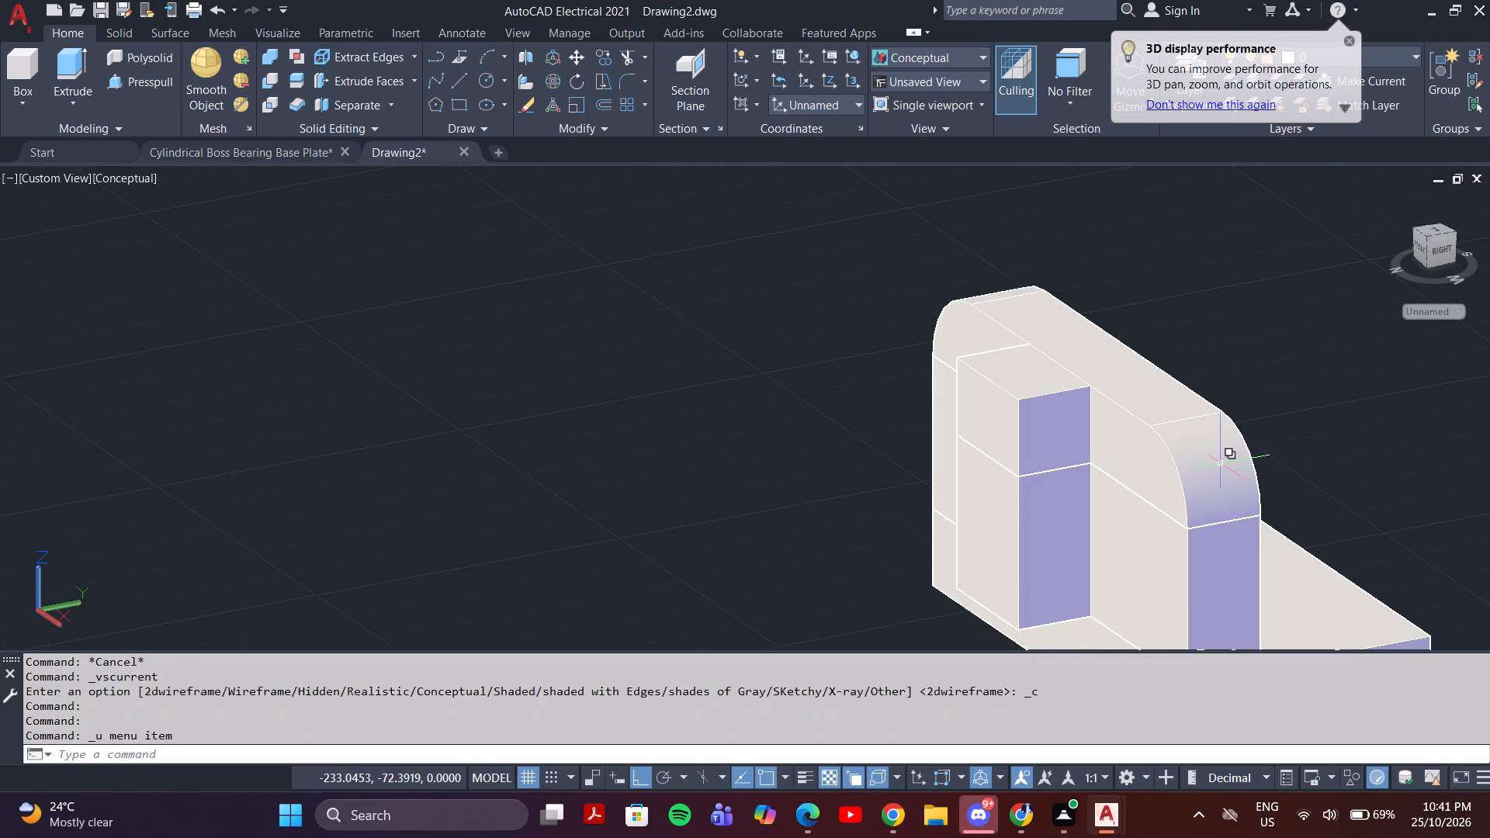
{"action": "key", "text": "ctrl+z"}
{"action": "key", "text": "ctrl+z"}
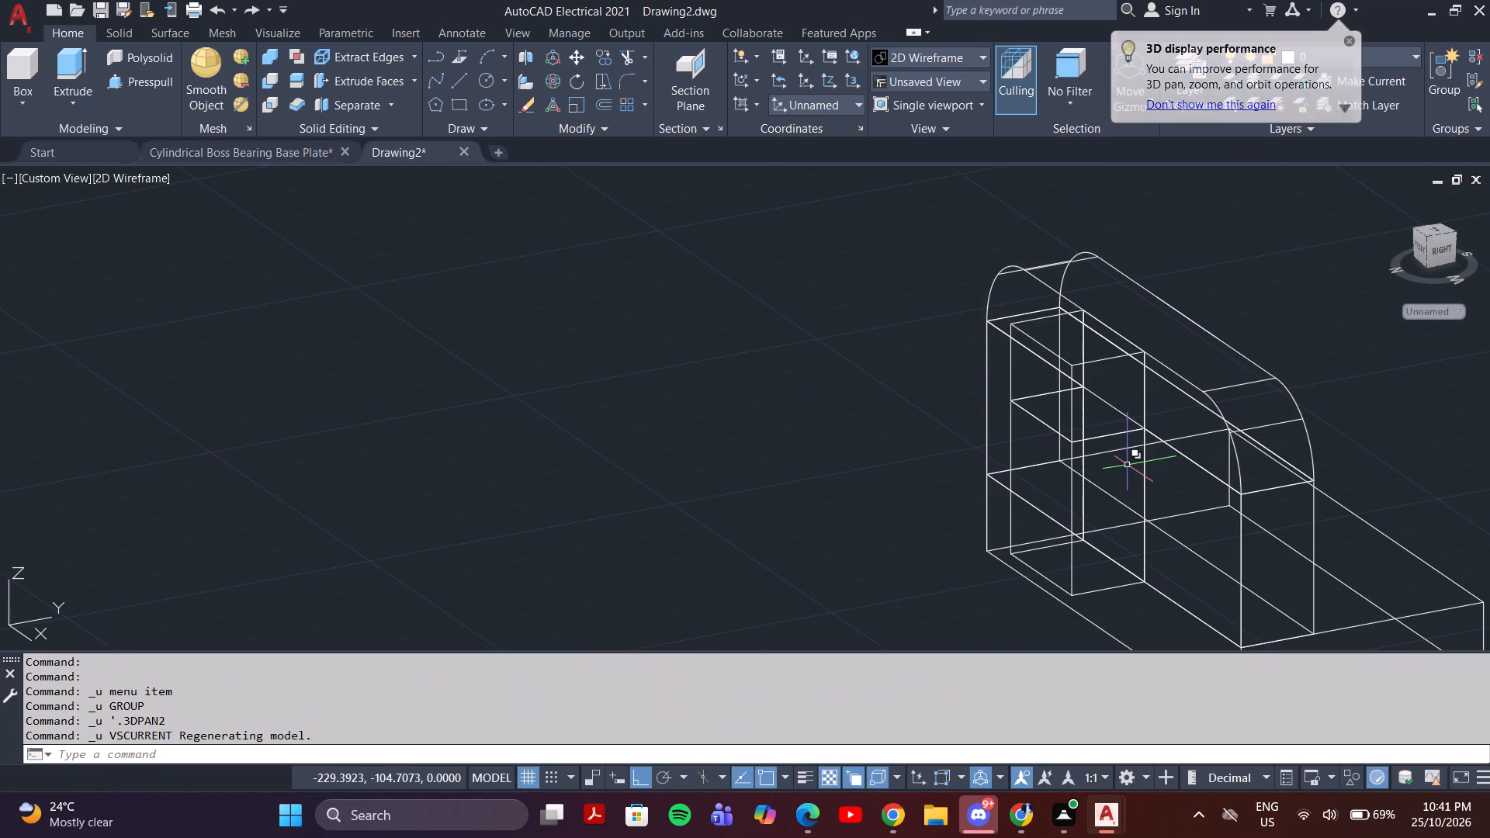
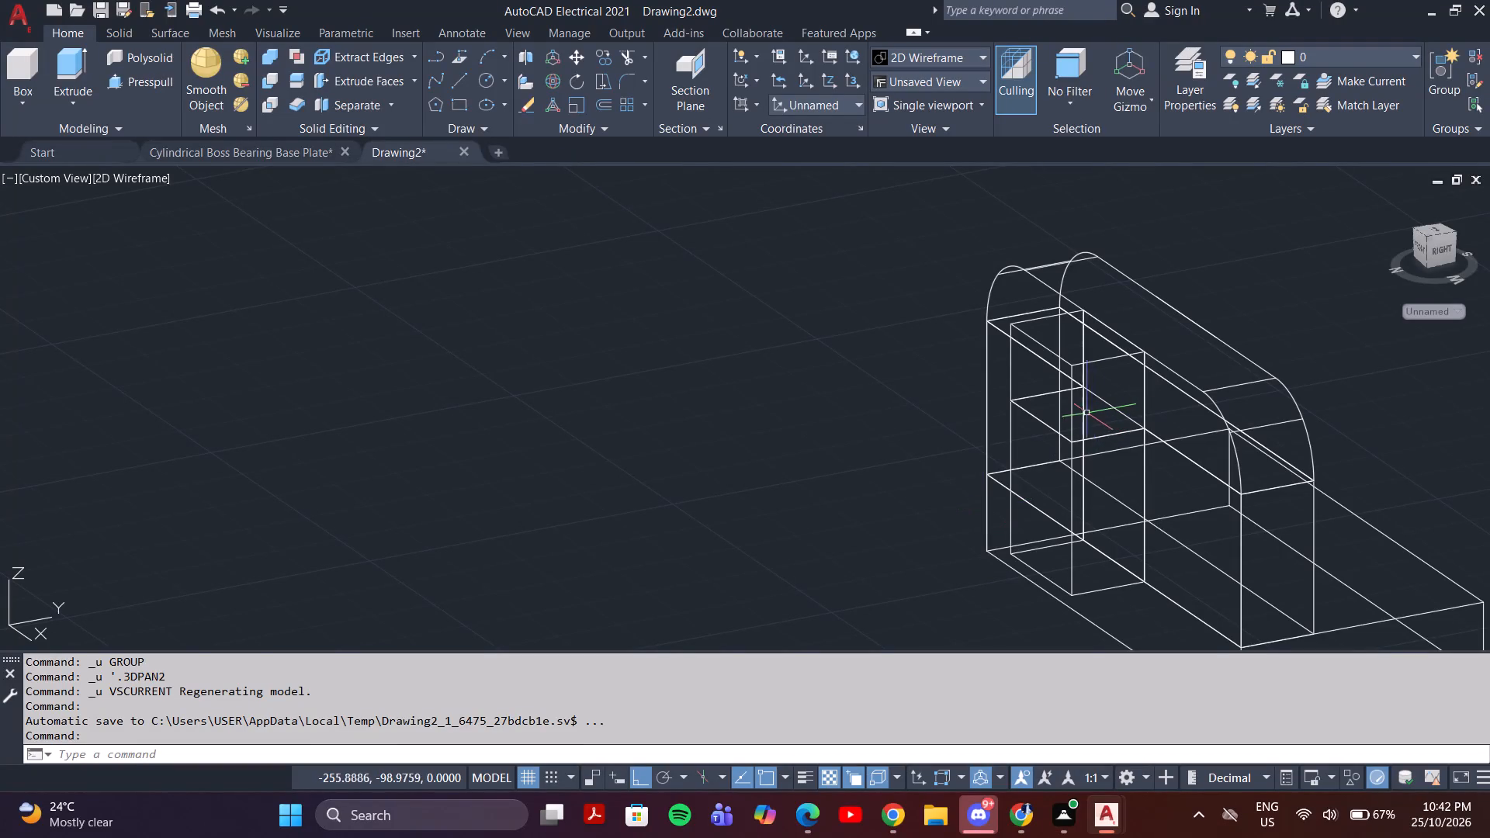
Undo the press-pull of the rear block and the preceding join of the central rectangle's lines.
{"action": "key", "text": "Escape"}
{"action": "key", "text": "ctrl+z"}
{"action": "key", "text": "ctrl+z"}
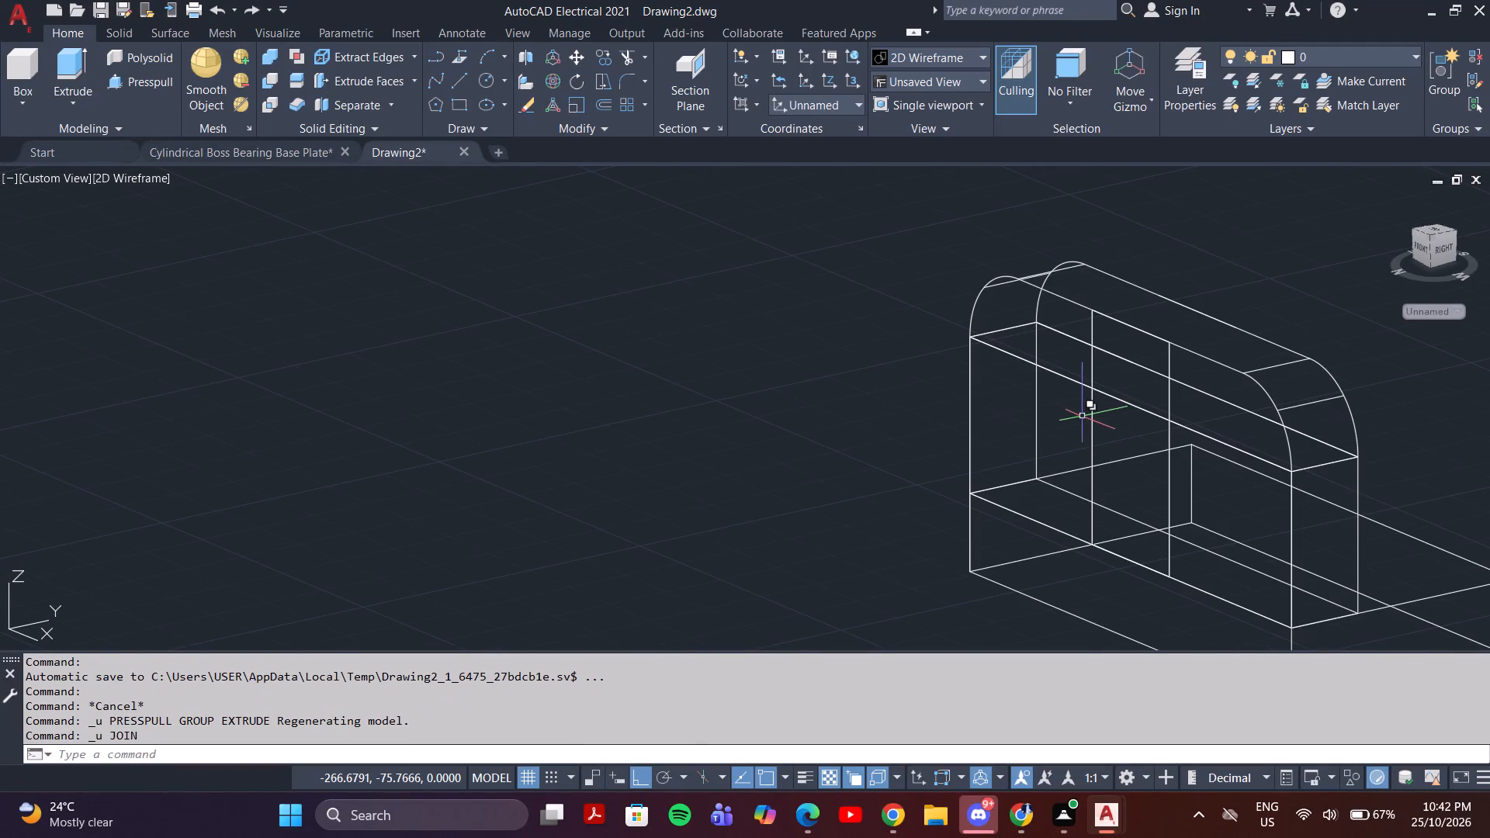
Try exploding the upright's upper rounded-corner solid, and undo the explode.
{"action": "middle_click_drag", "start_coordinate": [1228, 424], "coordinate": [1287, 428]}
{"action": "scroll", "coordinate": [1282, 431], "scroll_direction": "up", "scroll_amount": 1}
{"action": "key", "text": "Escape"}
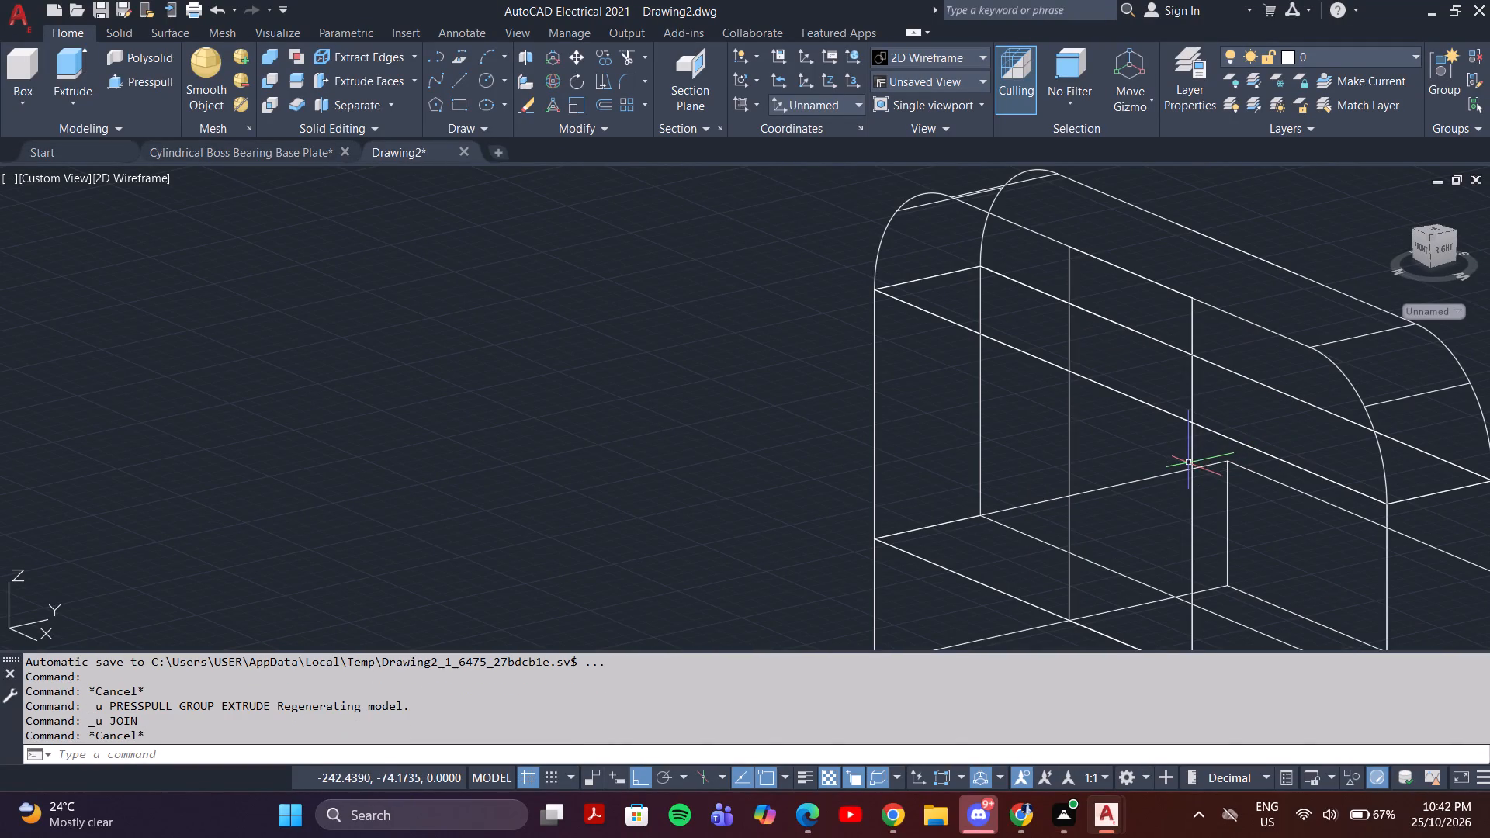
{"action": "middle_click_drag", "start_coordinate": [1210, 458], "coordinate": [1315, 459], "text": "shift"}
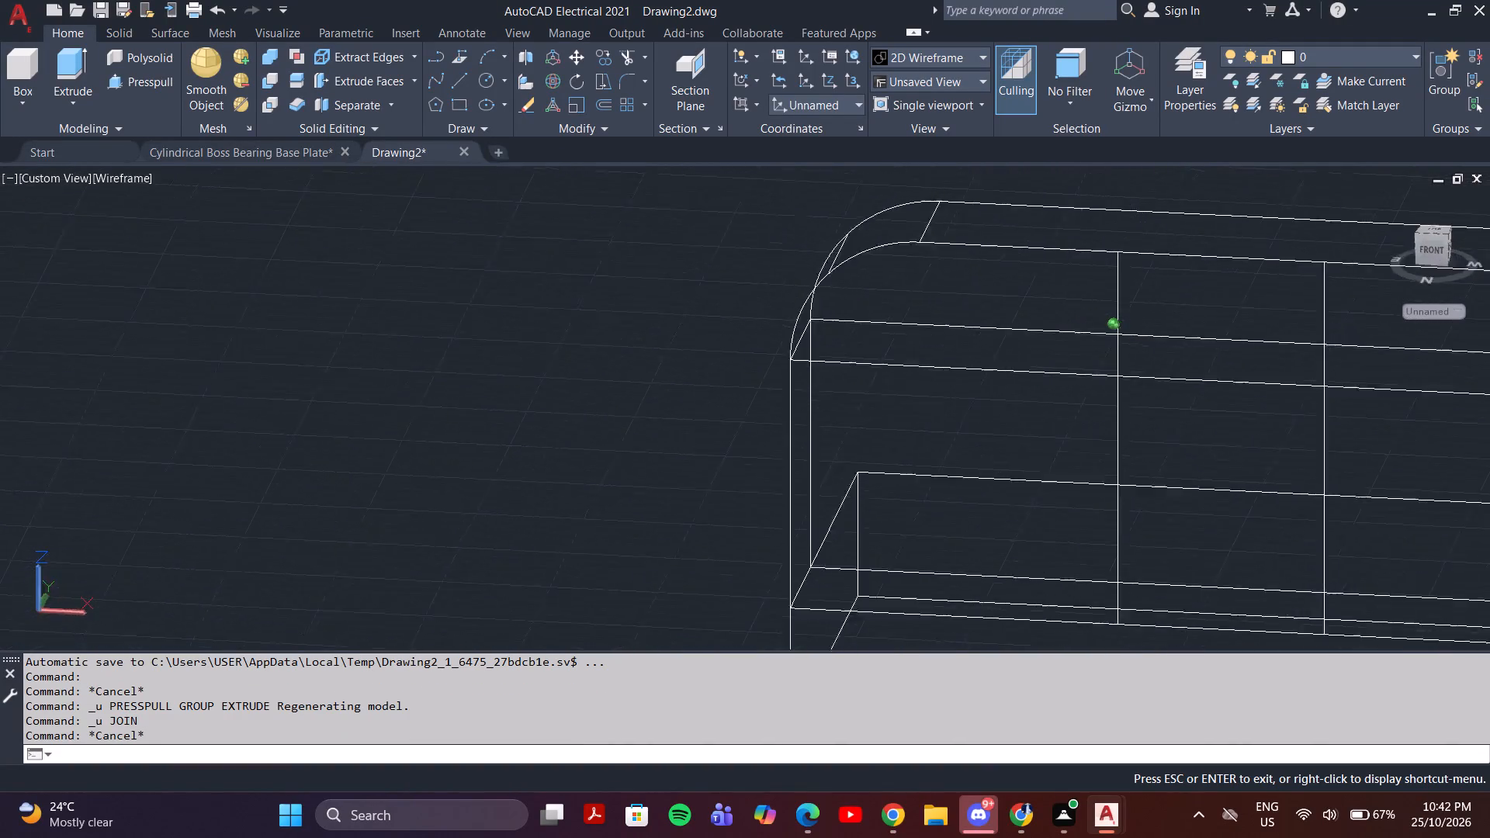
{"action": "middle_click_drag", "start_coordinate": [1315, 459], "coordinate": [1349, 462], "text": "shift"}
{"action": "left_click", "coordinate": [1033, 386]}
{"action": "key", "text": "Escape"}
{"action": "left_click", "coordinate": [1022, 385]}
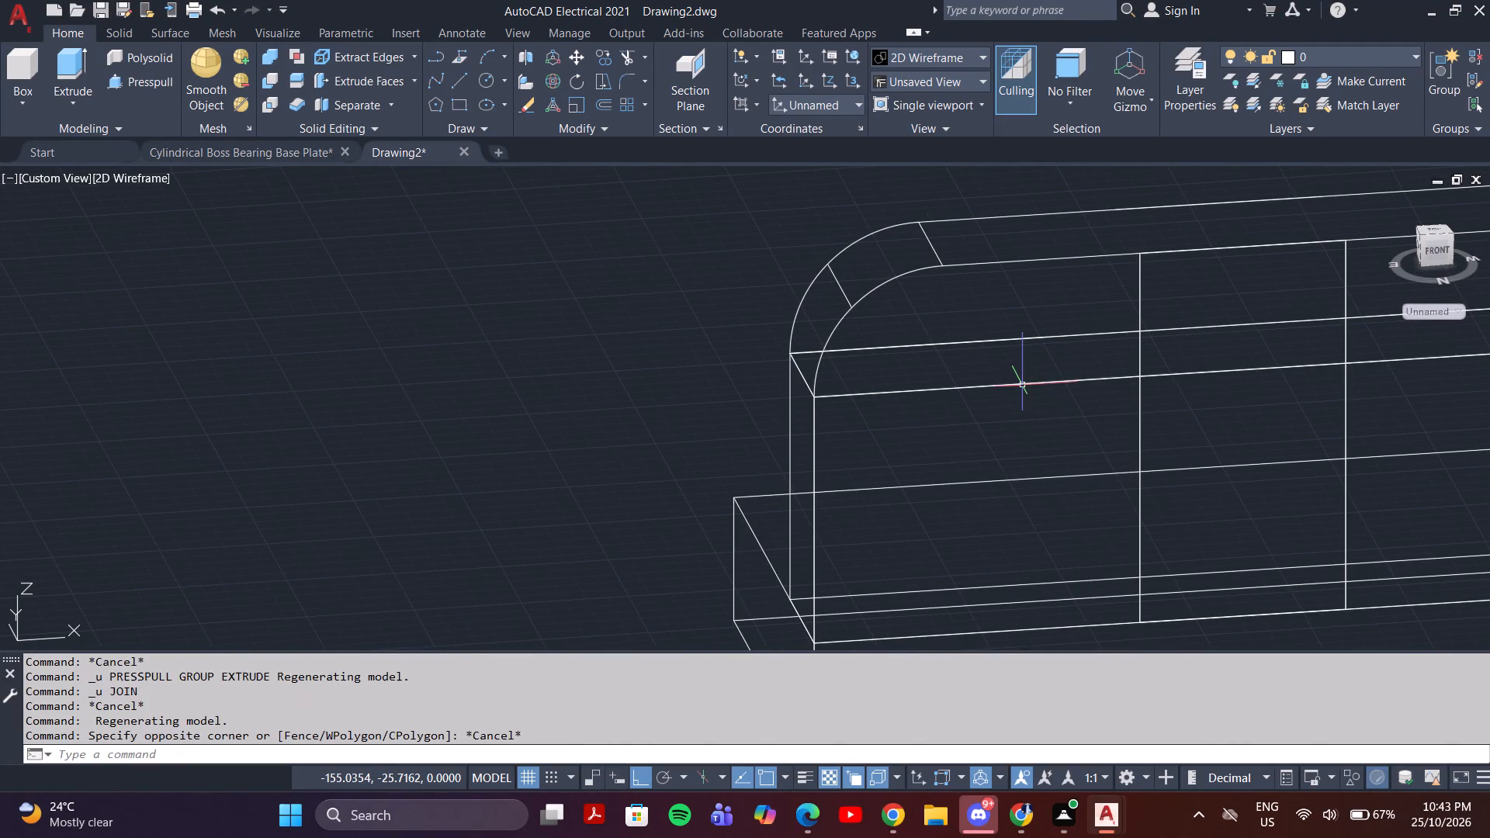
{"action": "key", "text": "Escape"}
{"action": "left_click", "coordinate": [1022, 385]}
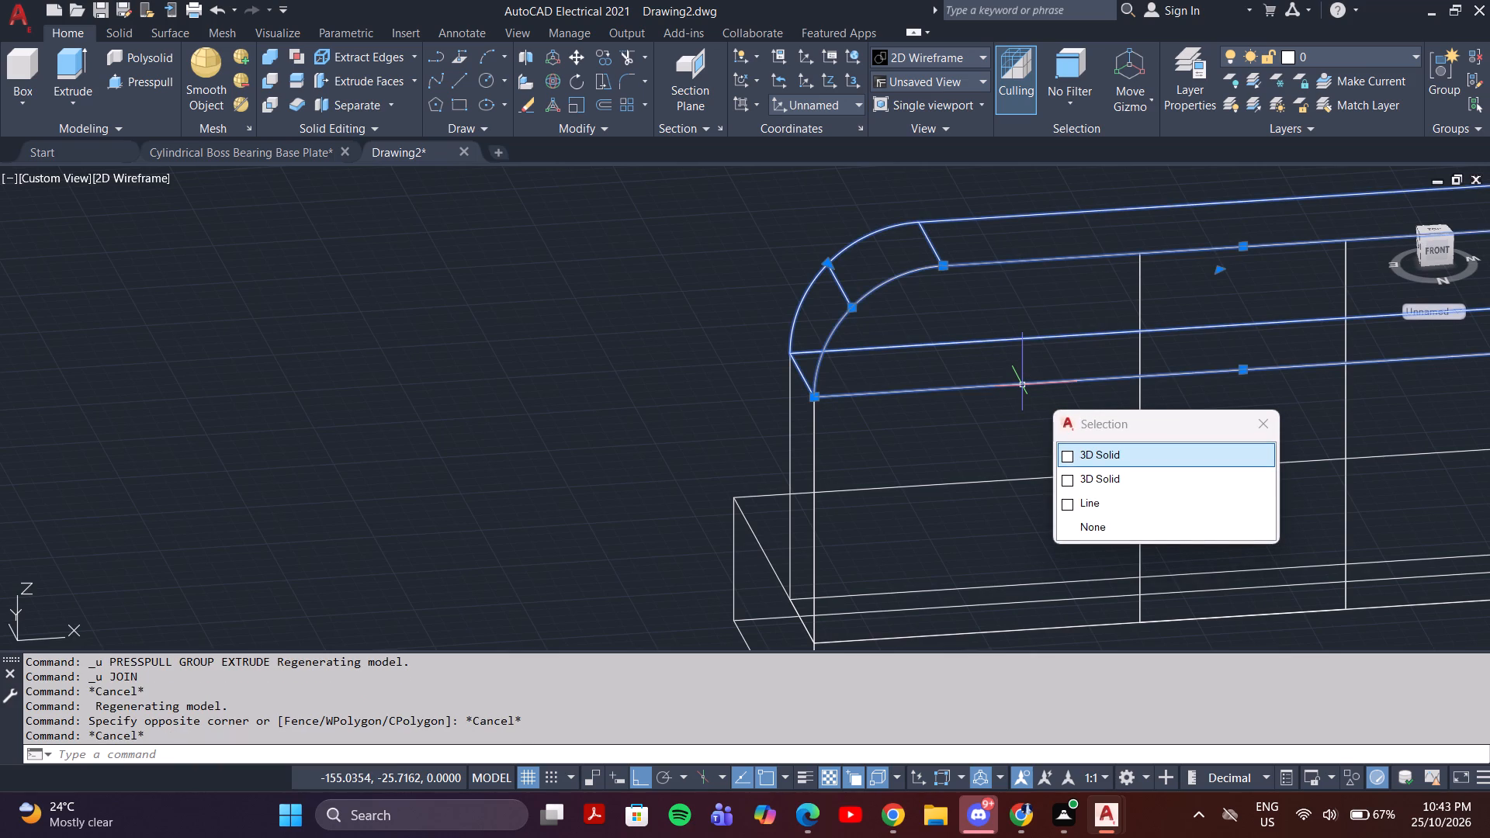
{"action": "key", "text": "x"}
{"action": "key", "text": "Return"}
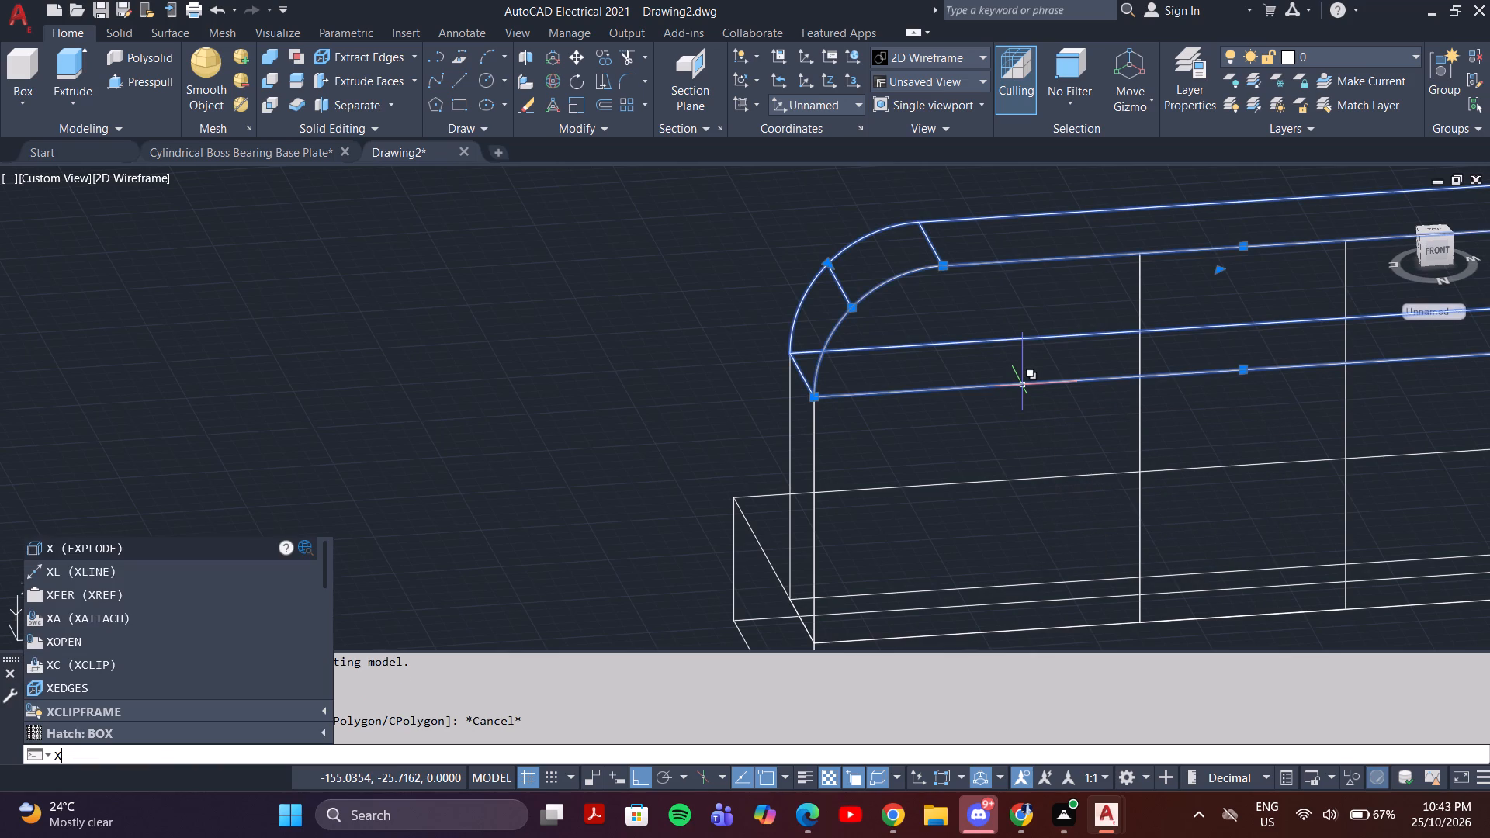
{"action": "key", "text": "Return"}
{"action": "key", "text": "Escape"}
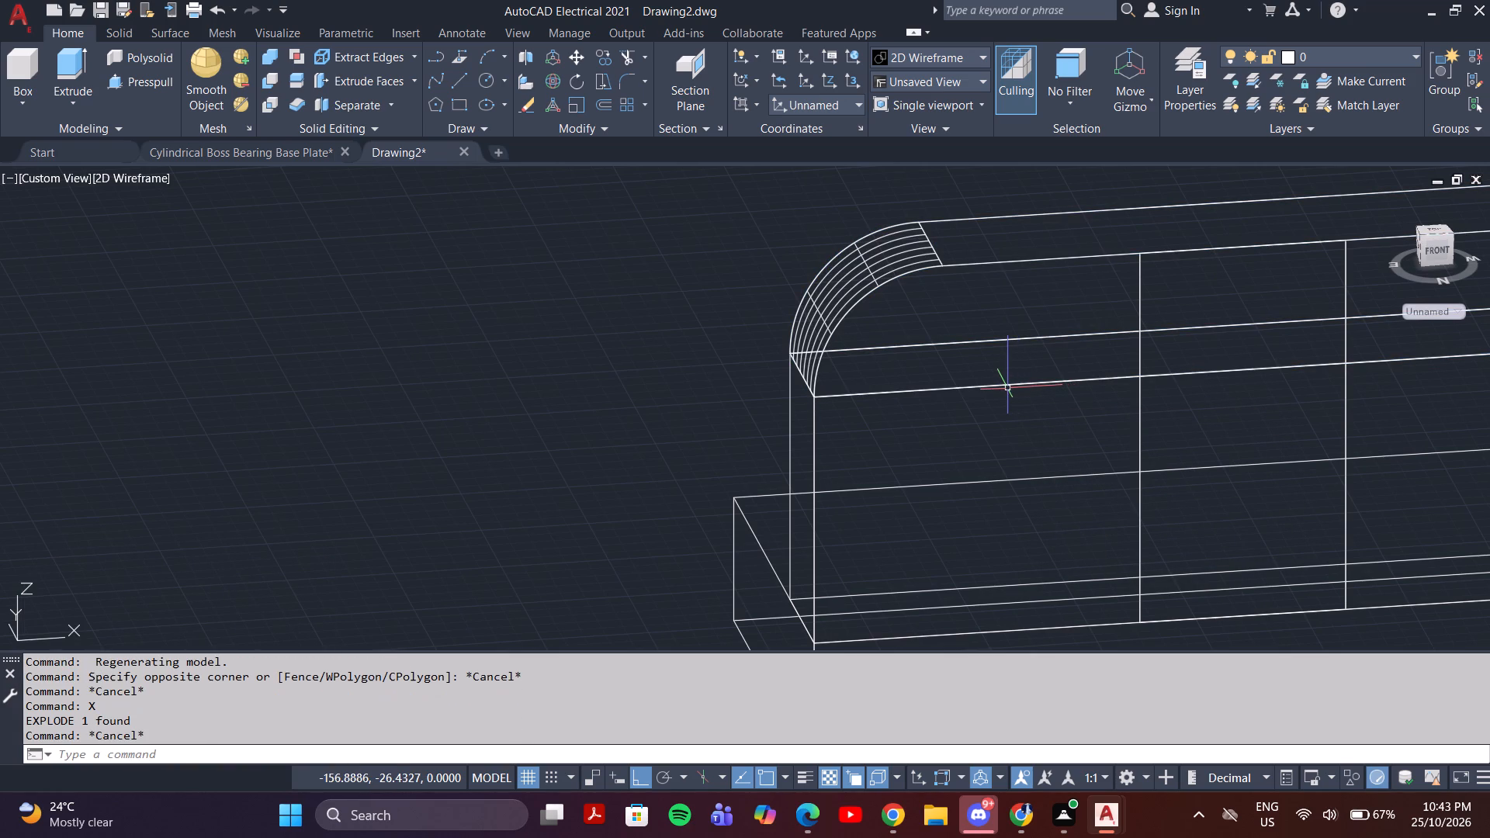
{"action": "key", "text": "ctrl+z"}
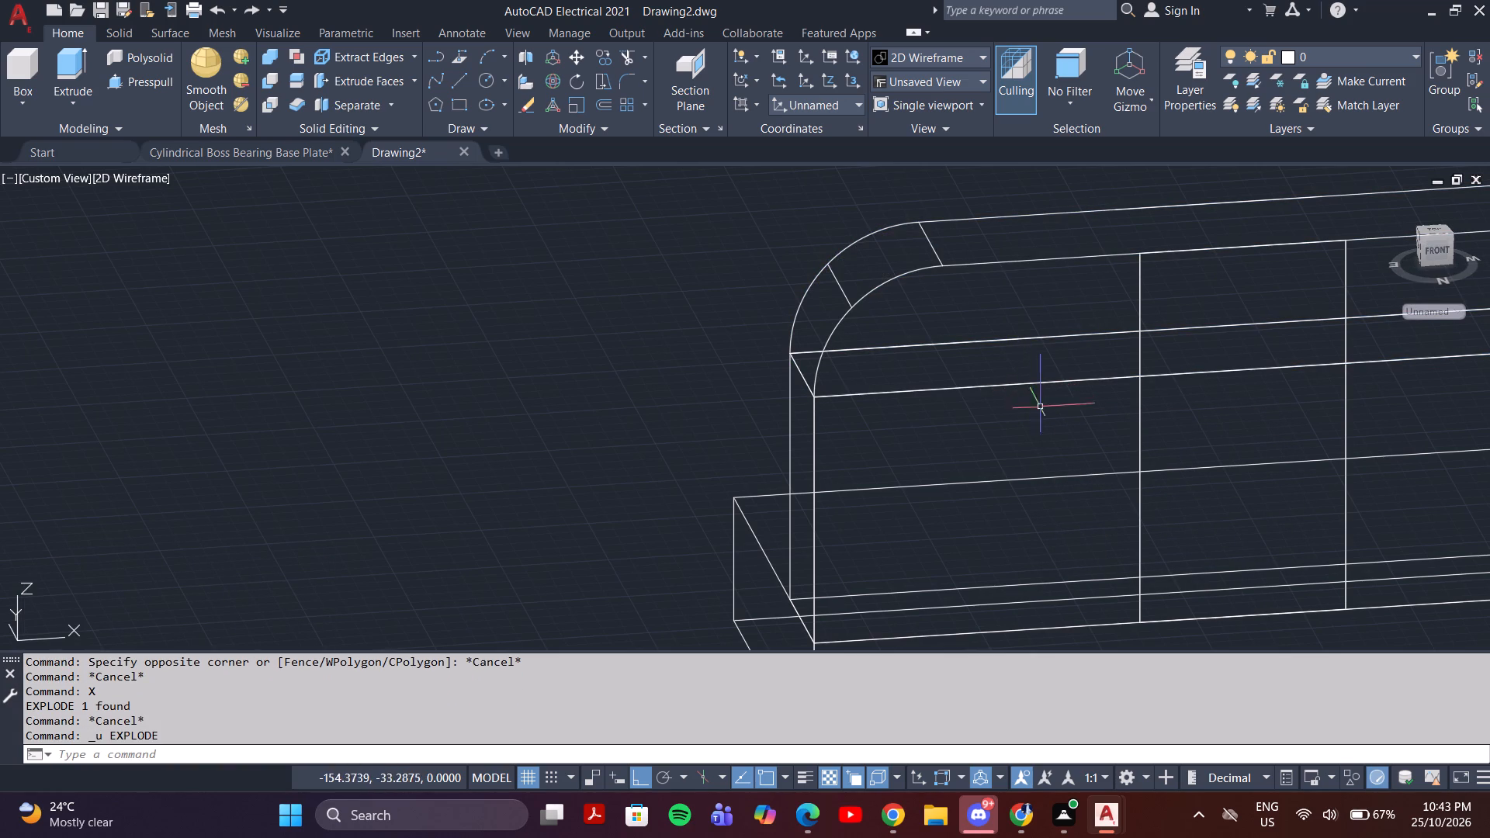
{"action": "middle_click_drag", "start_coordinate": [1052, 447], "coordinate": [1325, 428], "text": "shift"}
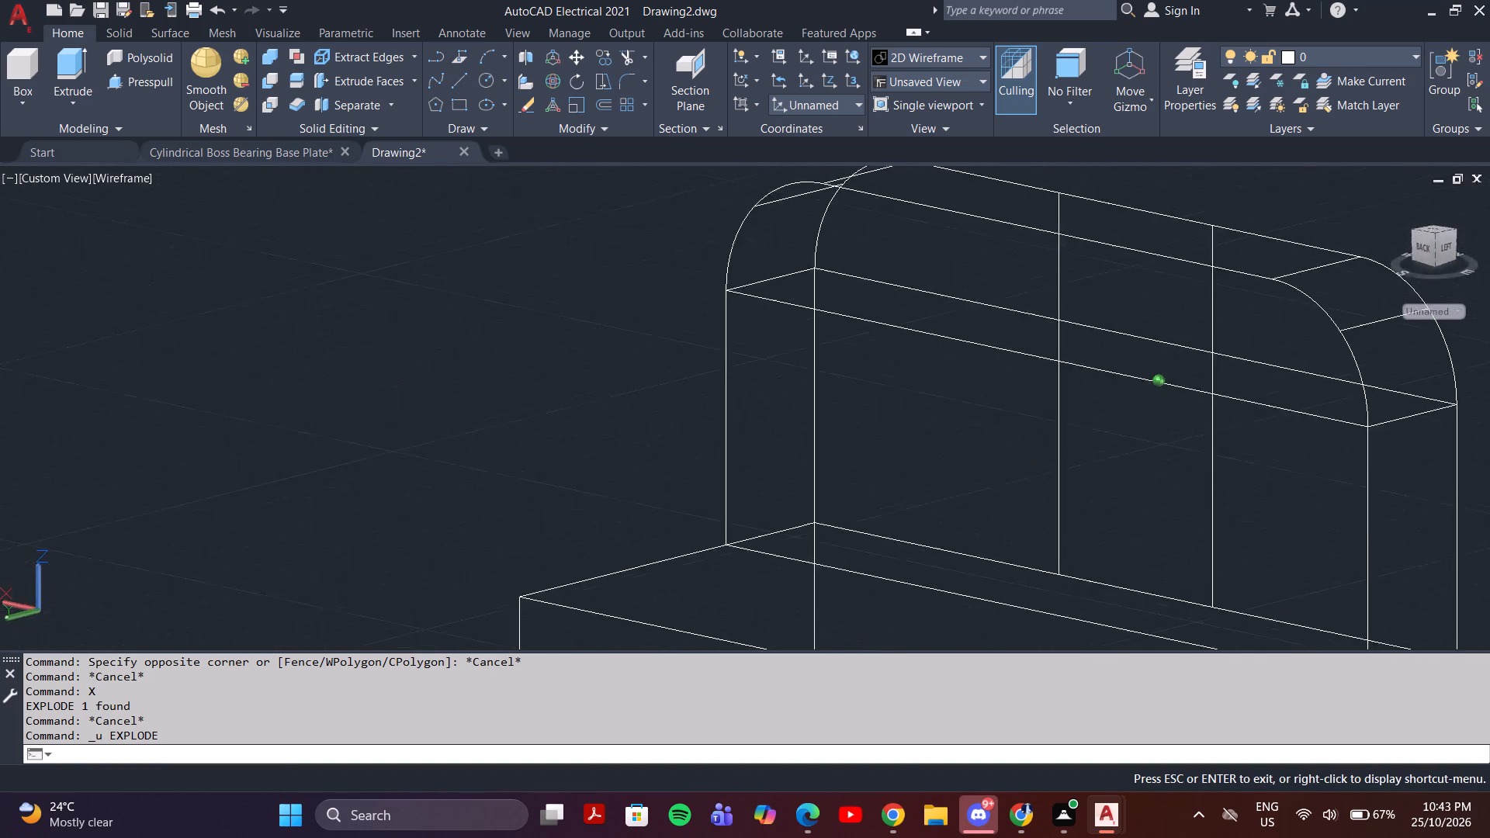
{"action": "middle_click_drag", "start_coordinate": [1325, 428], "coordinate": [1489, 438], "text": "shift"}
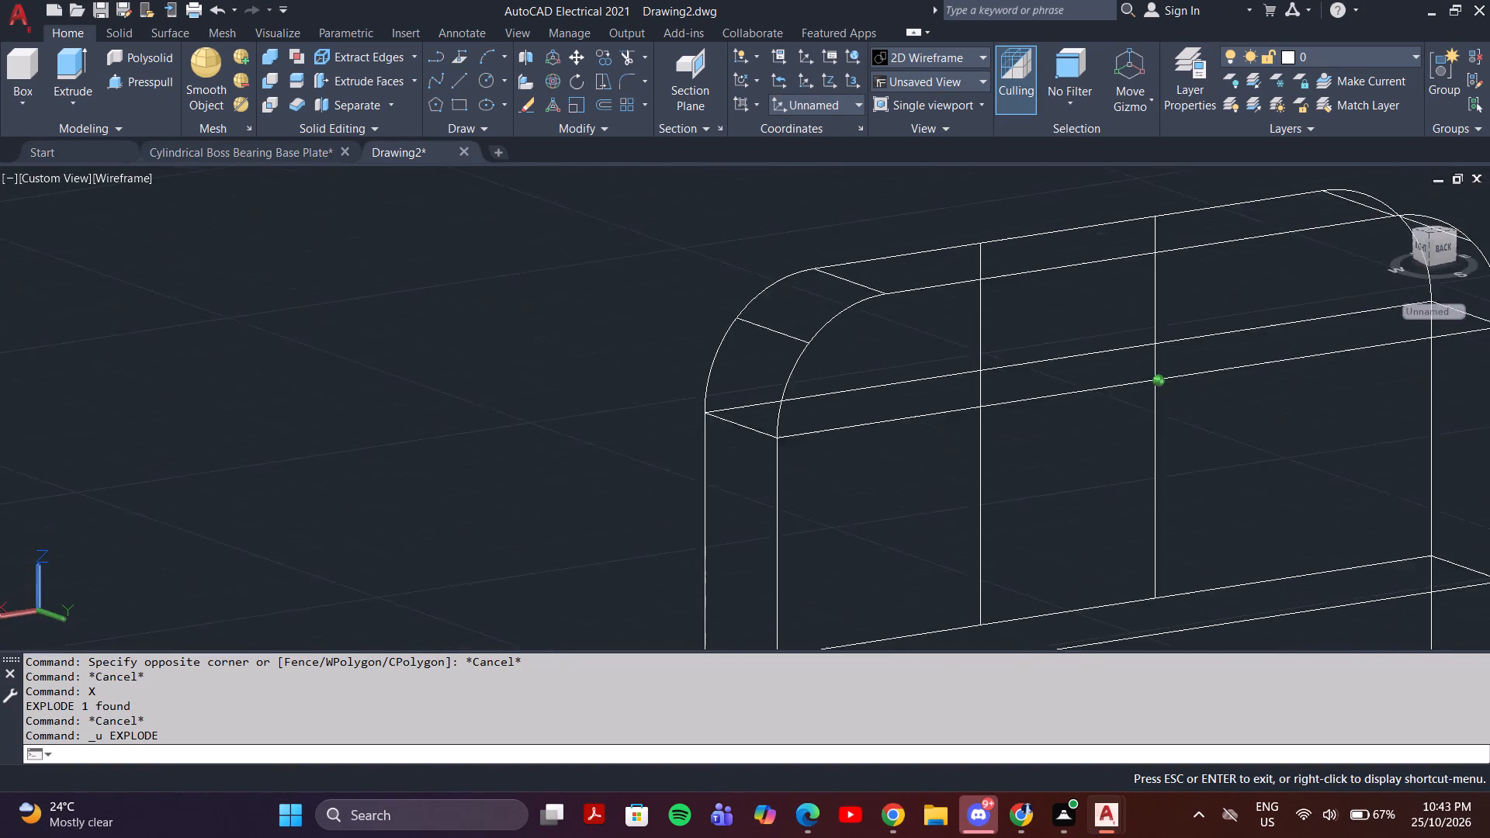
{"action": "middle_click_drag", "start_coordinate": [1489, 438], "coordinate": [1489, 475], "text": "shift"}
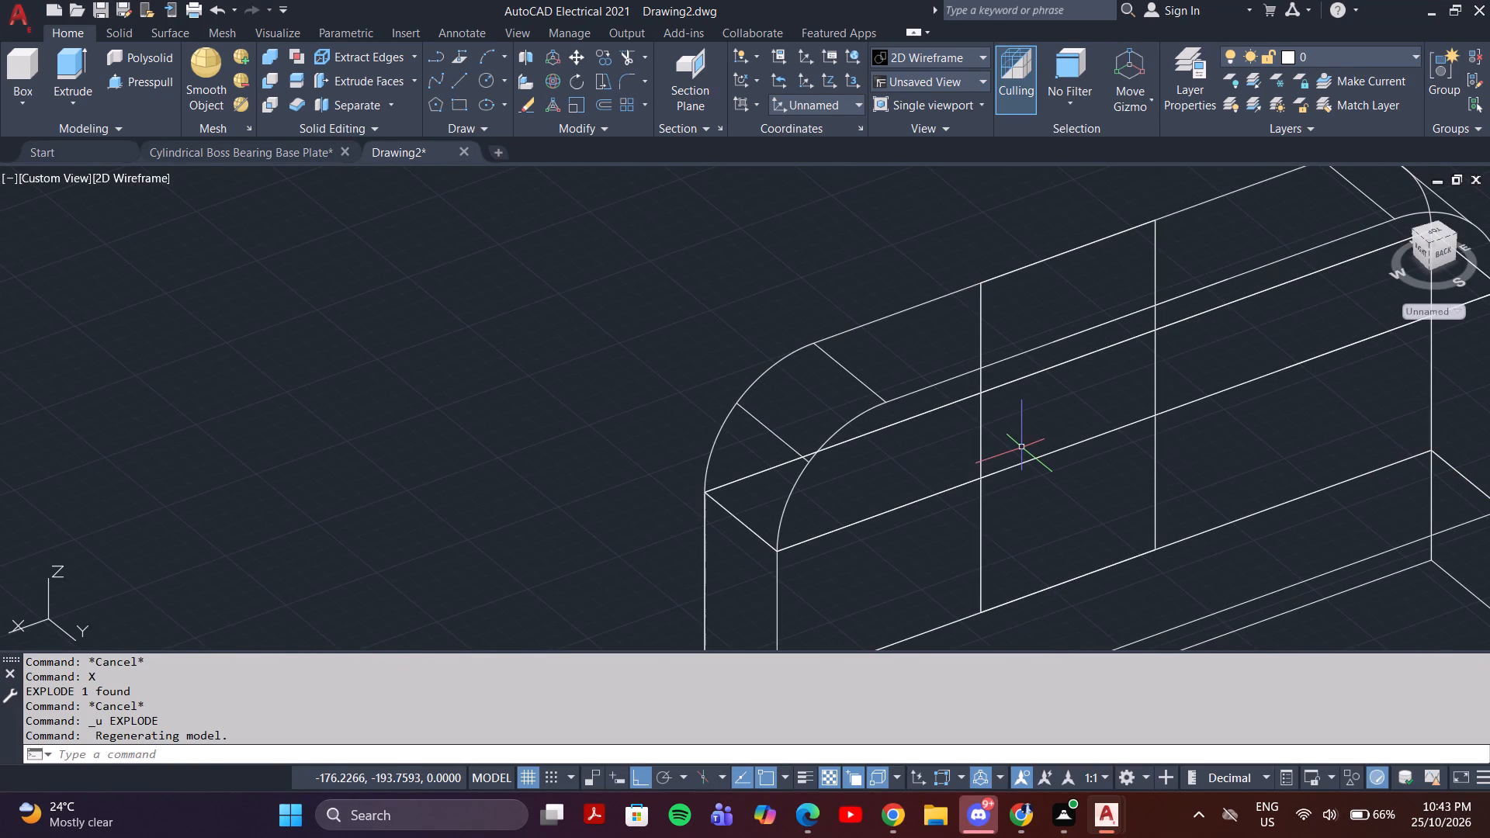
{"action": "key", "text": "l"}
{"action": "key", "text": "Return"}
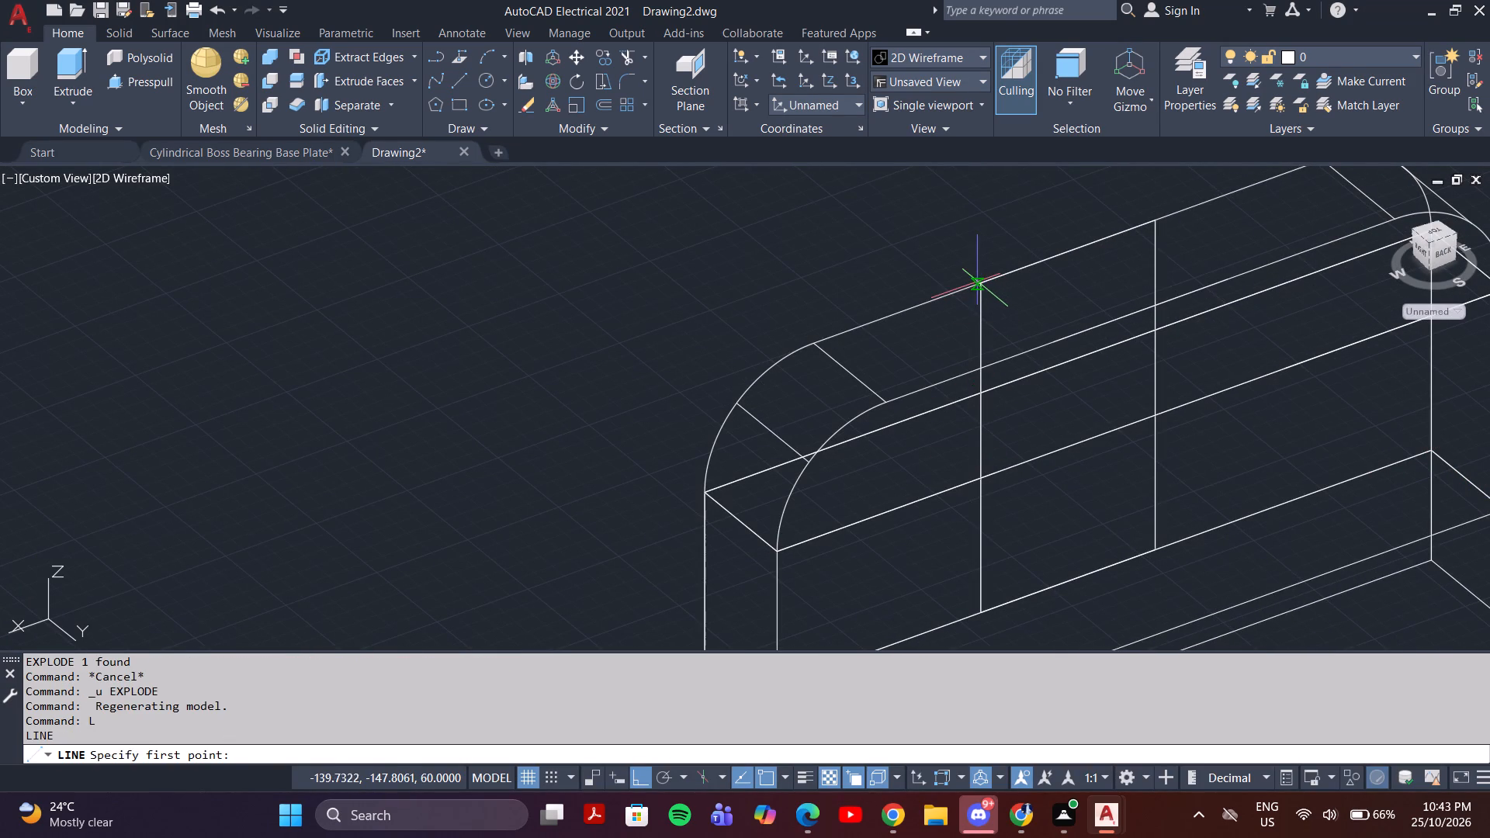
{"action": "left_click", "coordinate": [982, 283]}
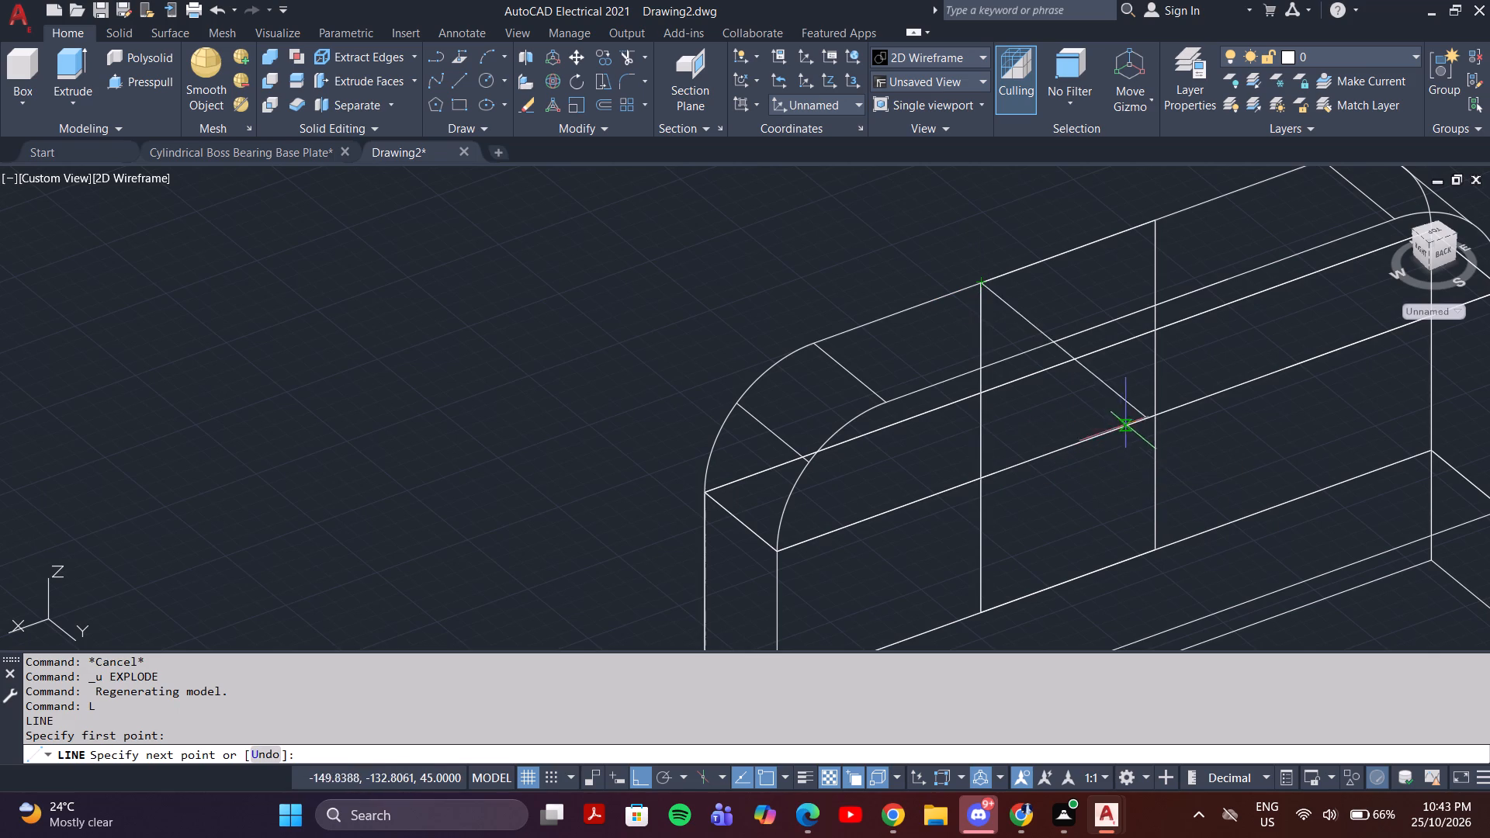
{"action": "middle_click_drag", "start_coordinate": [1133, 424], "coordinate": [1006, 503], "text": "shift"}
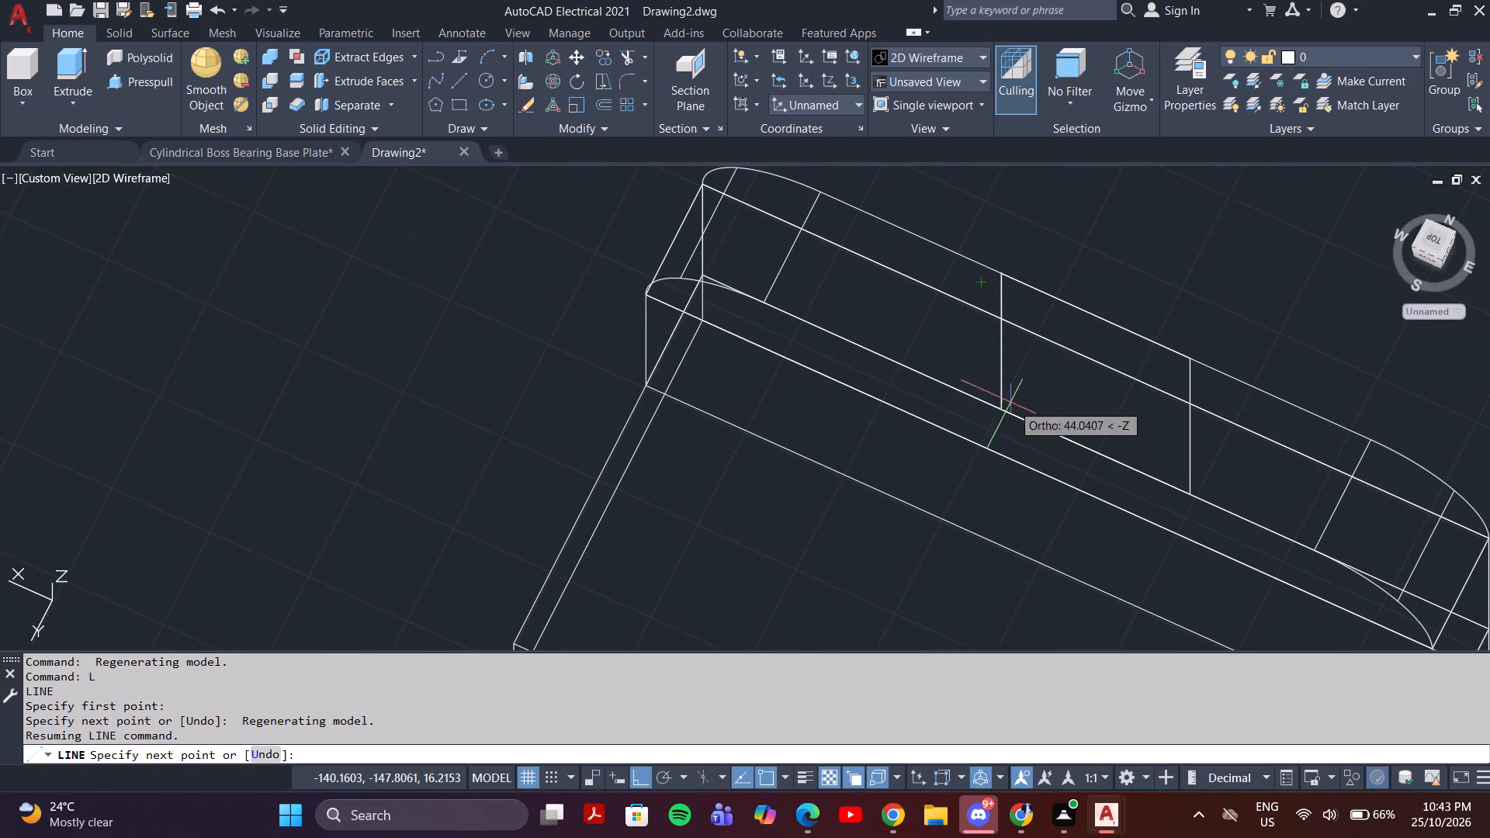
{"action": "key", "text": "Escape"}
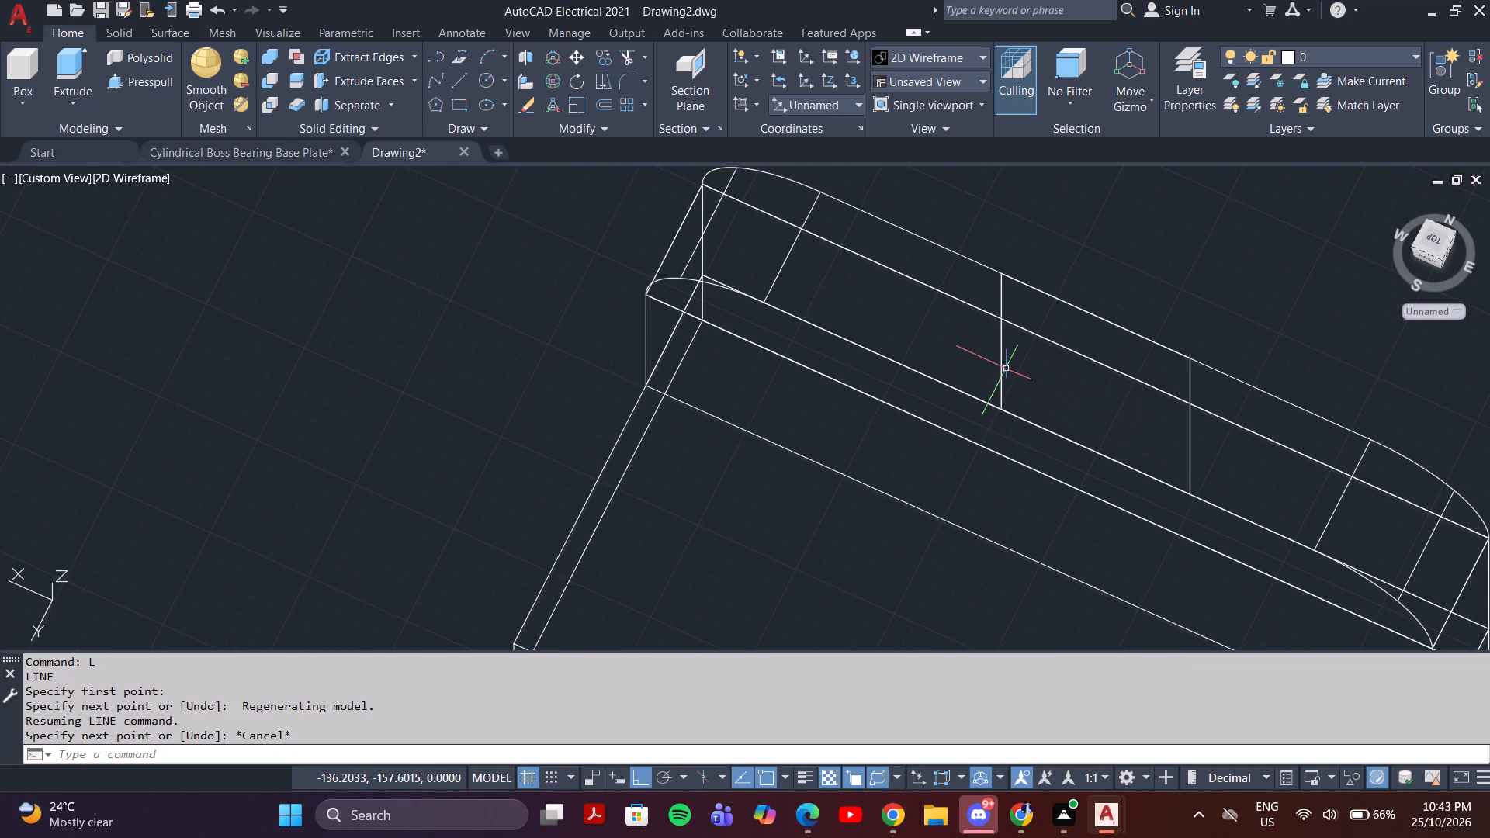
Examine the selected vertical side line of the central rectangle on the upright's rear face from several angles.
{"action": "left_click", "coordinate": [1003, 368]}
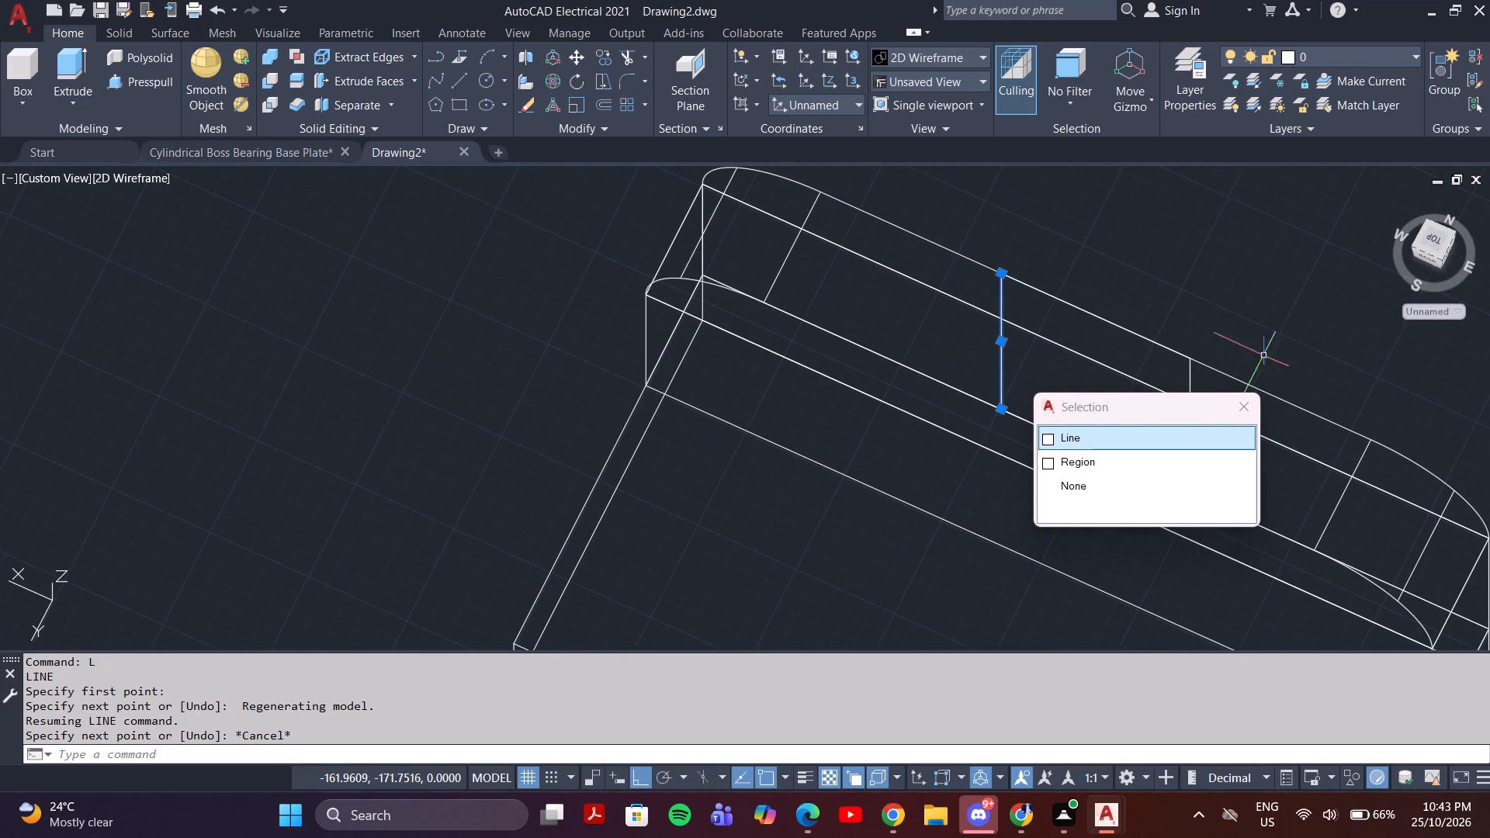
{"action": "middle_click_drag", "start_coordinate": [1299, 339], "coordinate": [1000, 361], "text": "shift"}
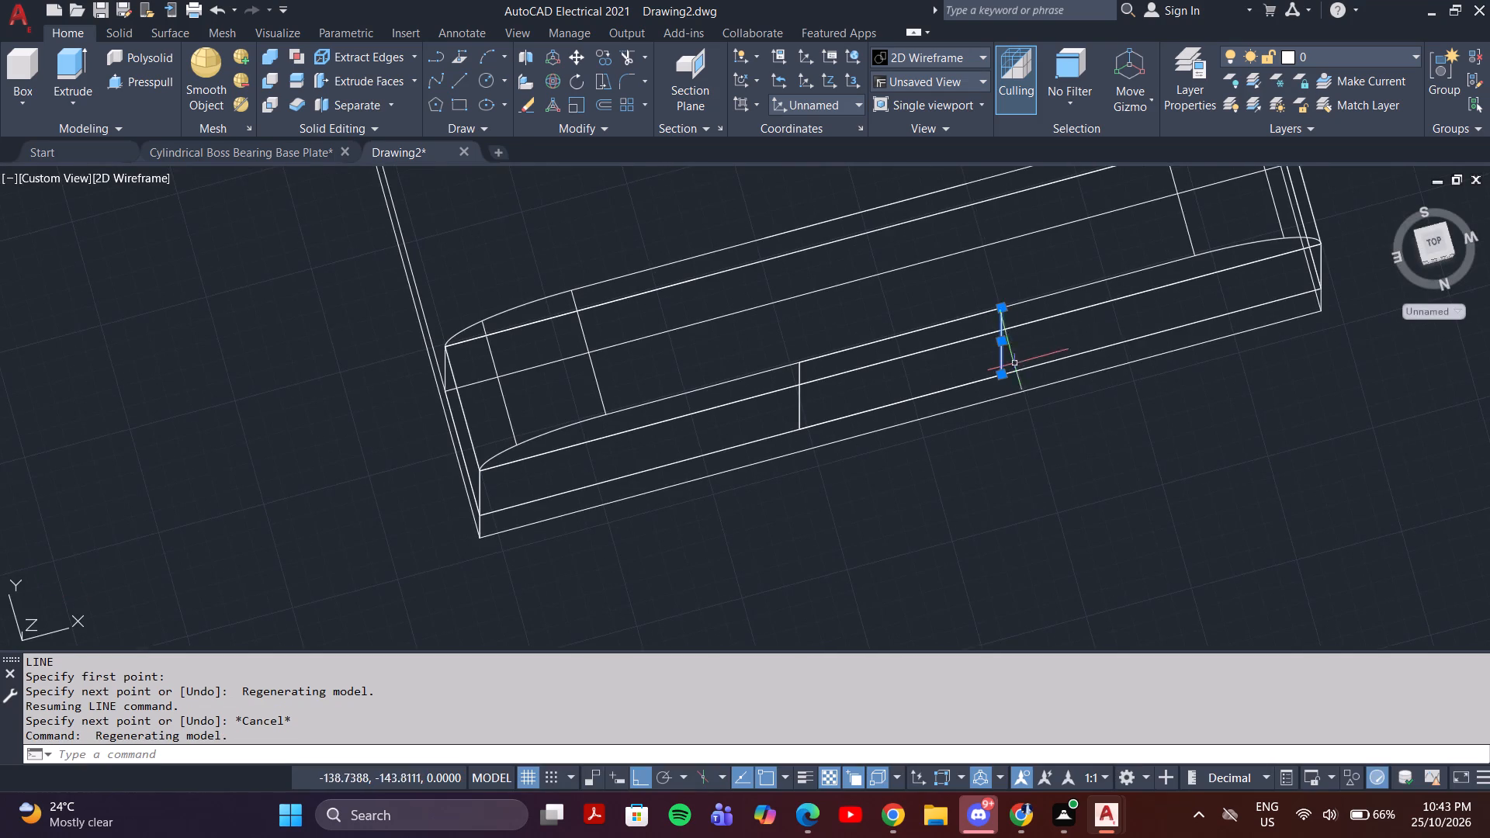
{"action": "middle_click_drag", "start_coordinate": [1116, 358], "coordinate": [1097, 279]}
{"action": "middle_click_drag", "start_coordinate": [1097, 387], "coordinate": [1090, 310], "text": "shift"}
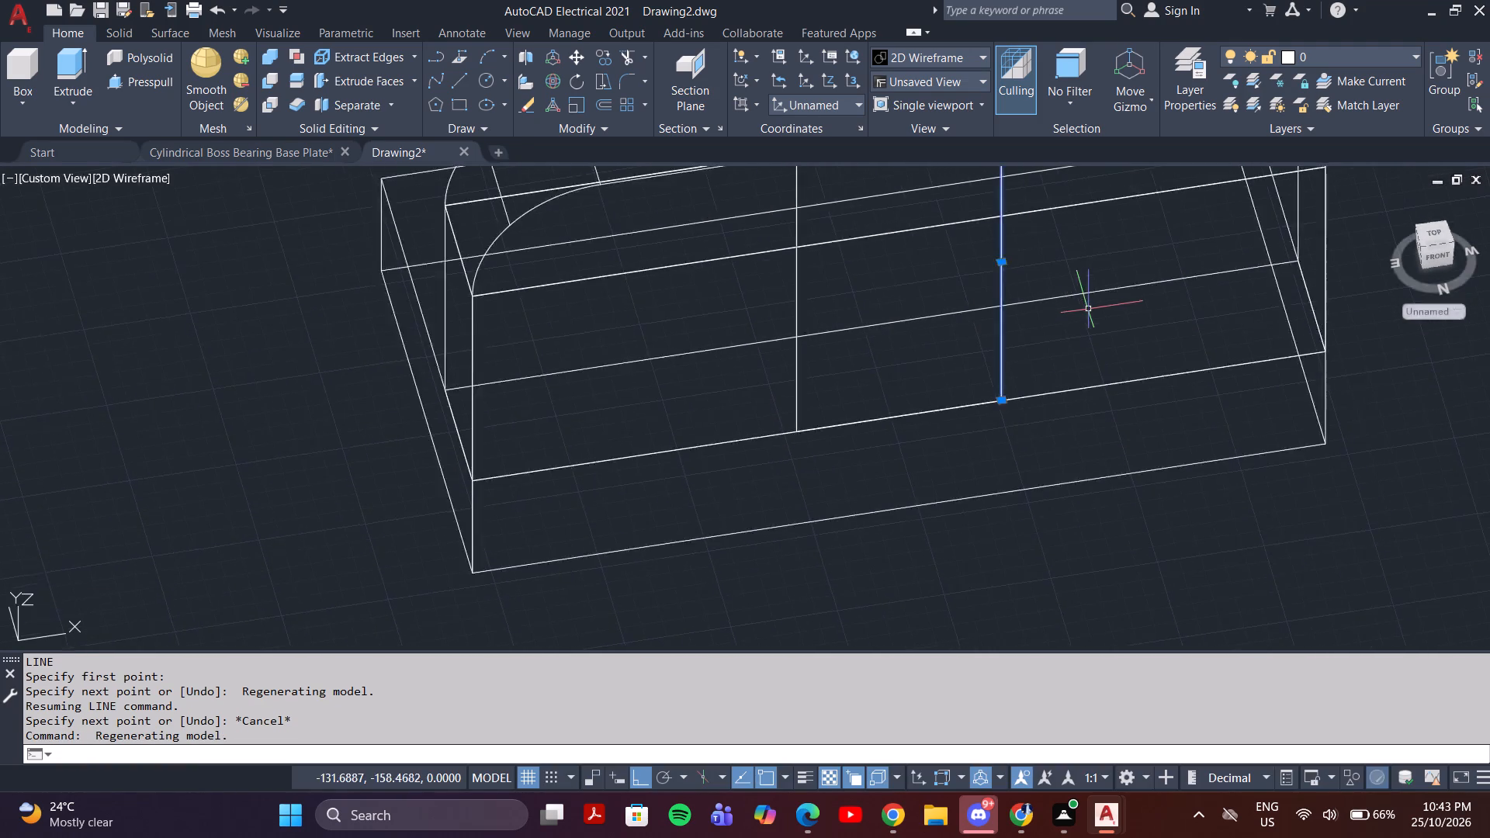
{"action": "scroll", "coordinate": [1086, 310], "scroll_direction": "down", "scroll_amount": 1}
{"action": "middle_click_drag", "start_coordinate": [1057, 316], "coordinate": [1029, 422]}
{"action": "middle_click_drag", "start_coordinate": [1085, 303], "coordinate": [1079, 320], "text": "shift"}
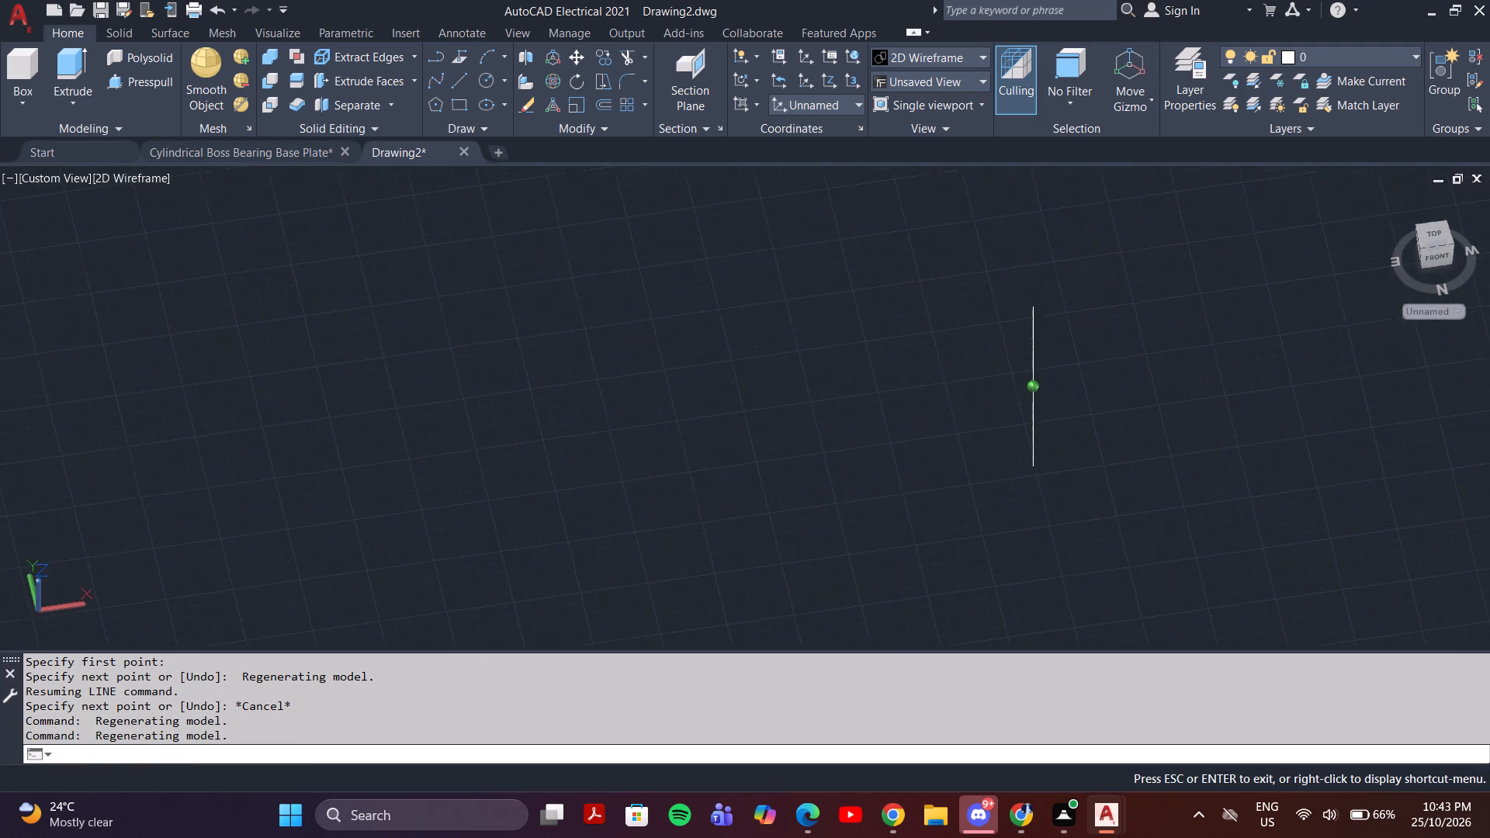
{"action": "middle_click_drag", "start_coordinate": [1079, 320], "coordinate": [1065, 393], "text": "shift"}
{"action": "scroll", "coordinate": [1069, 350], "scroll_direction": "down", "scroll_amount": 1, "text": "shift"}
{"action": "middle_click_drag", "start_coordinate": [1061, 502], "coordinate": [1046, 522], "text": "shift"}
{"action": "middle_click_drag", "start_coordinate": [1064, 452], "coordinate": [1072, 400]}
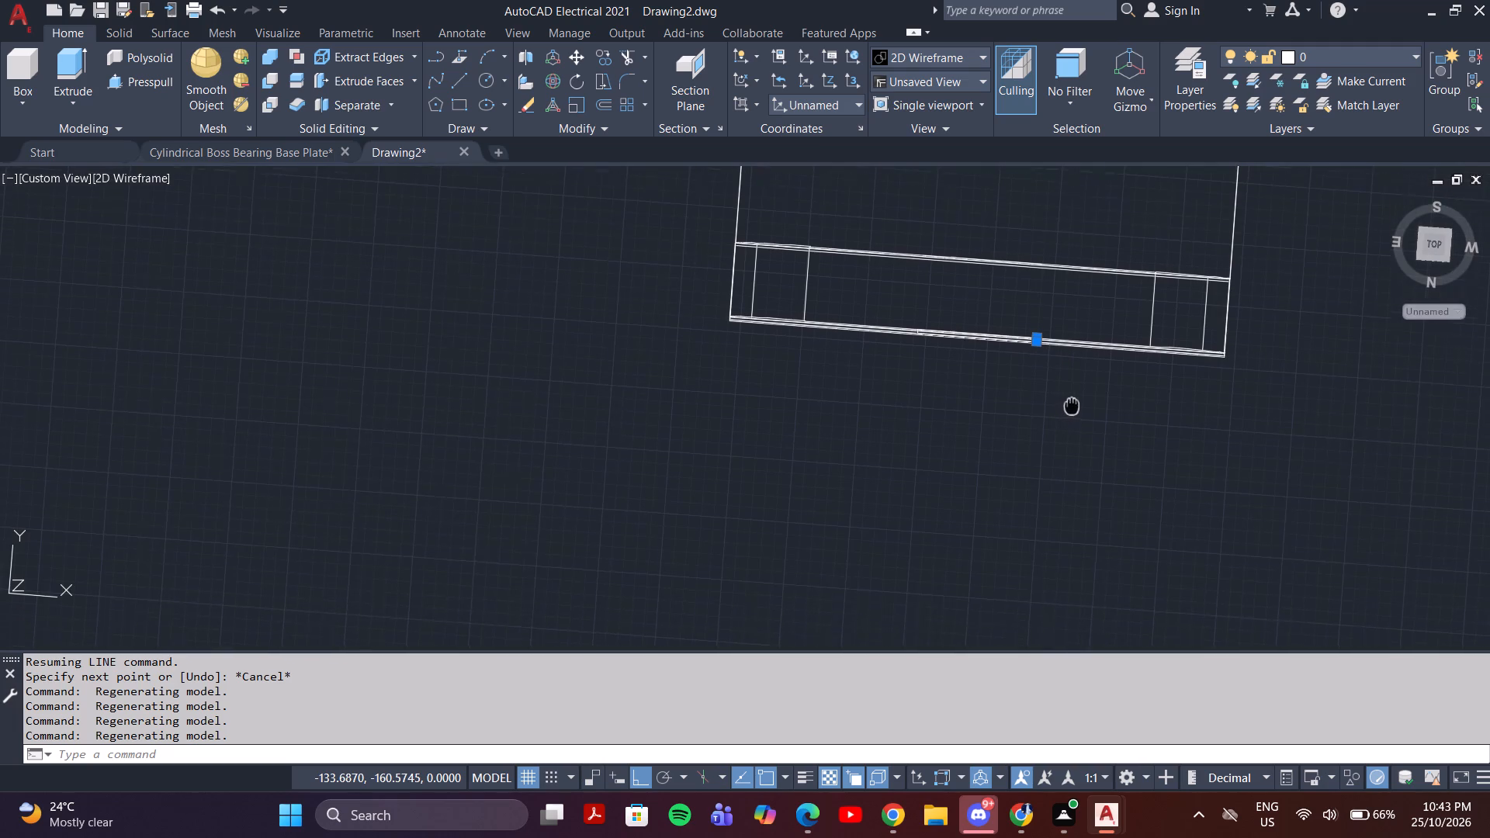
{"action": "middle_click_drag", "start_coordinate": [1072, 400], "coordinate": [1075, 386]}
{"action": "scroll", "coordinate": [1071, 351], "scroll_direction": "up", "scroll_amount": 4}
{"action": "scroll", "coordinate": [1071, 351], "scroll_direction": "down", "scroll_amount": 5}
{"action": "middle_click_drag", "start_coordinate": [1044, 353], "coordinate": [1068, 213], "text": "shift"}
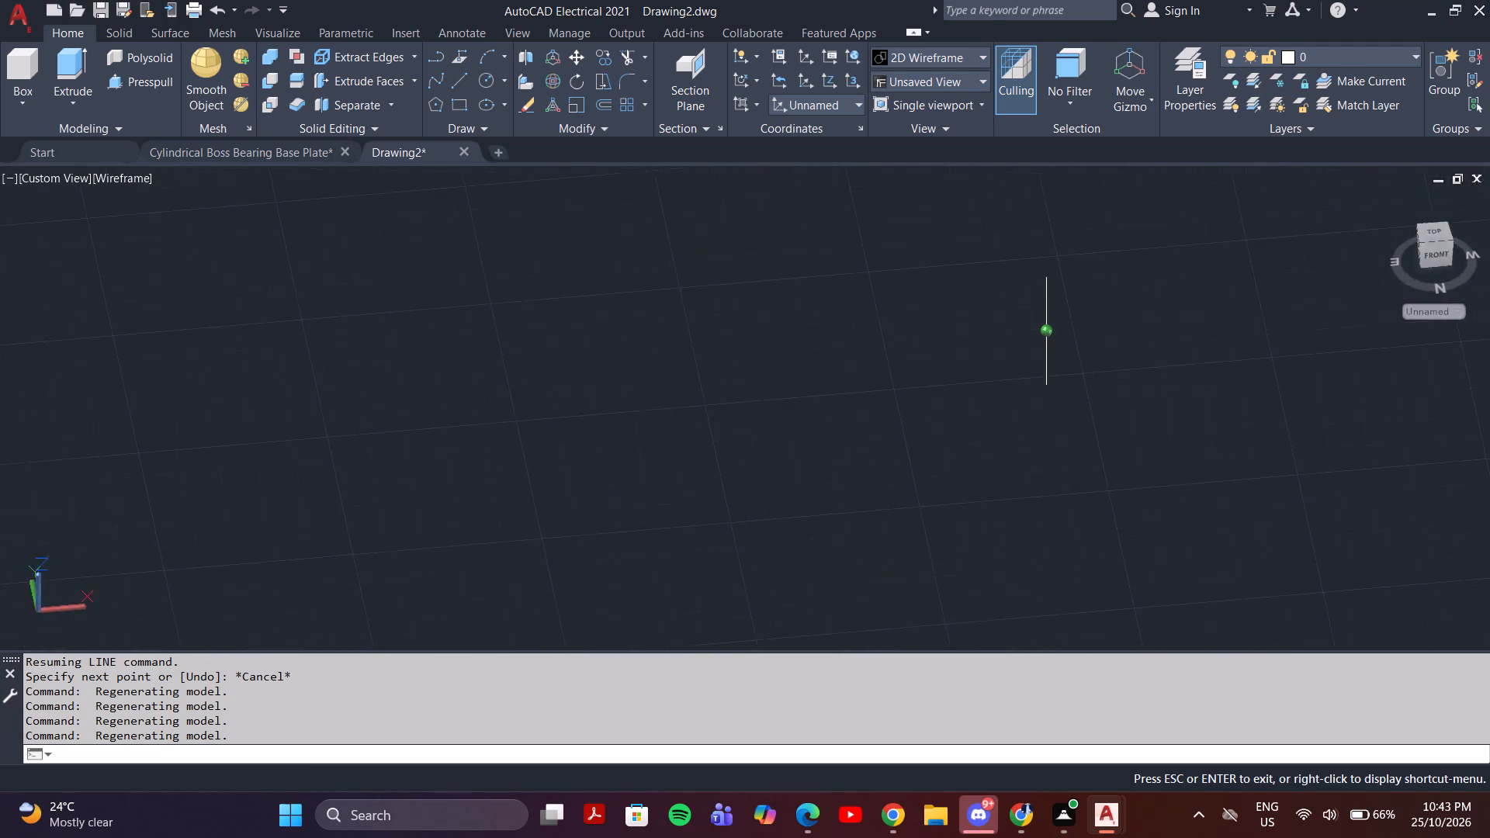
{"action": "middle_click_drag", "start_coordinate": [1068, 213], "coordinate": [1056, 189], "text": "shift"}
{"action": "scroll", "coordinate": [1056, 312], "scroll_direction": "down", "scroll_amount": 1}
{"action": "middle_click_drag", "start_coordinate": [1029, 331], "coordinate": [1117, 374], "text": "shift"}
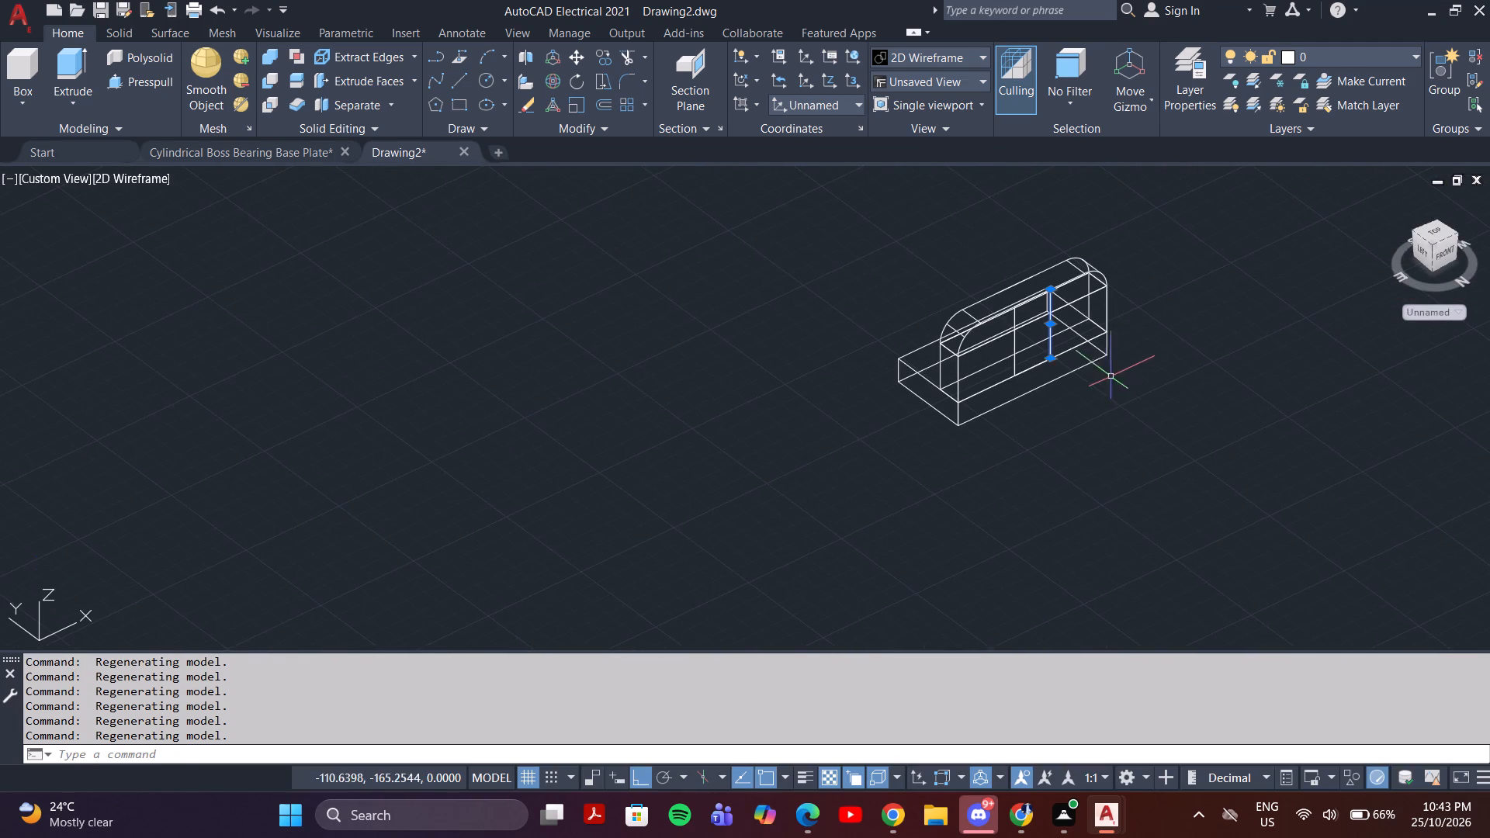
{"action": "scroll", "coordinate": [1017, 379], "scroll_direction": "up", "scroll_amount": 3}
{"action": "middle_click_drag", "start_coordinate": [1016, 379], "coordinate": [1096, 363], "text": "shift"}
{"action": "scroll", "coordinate": [1096, 363], "scroll_direction": "down", "scroll_amount": 2}
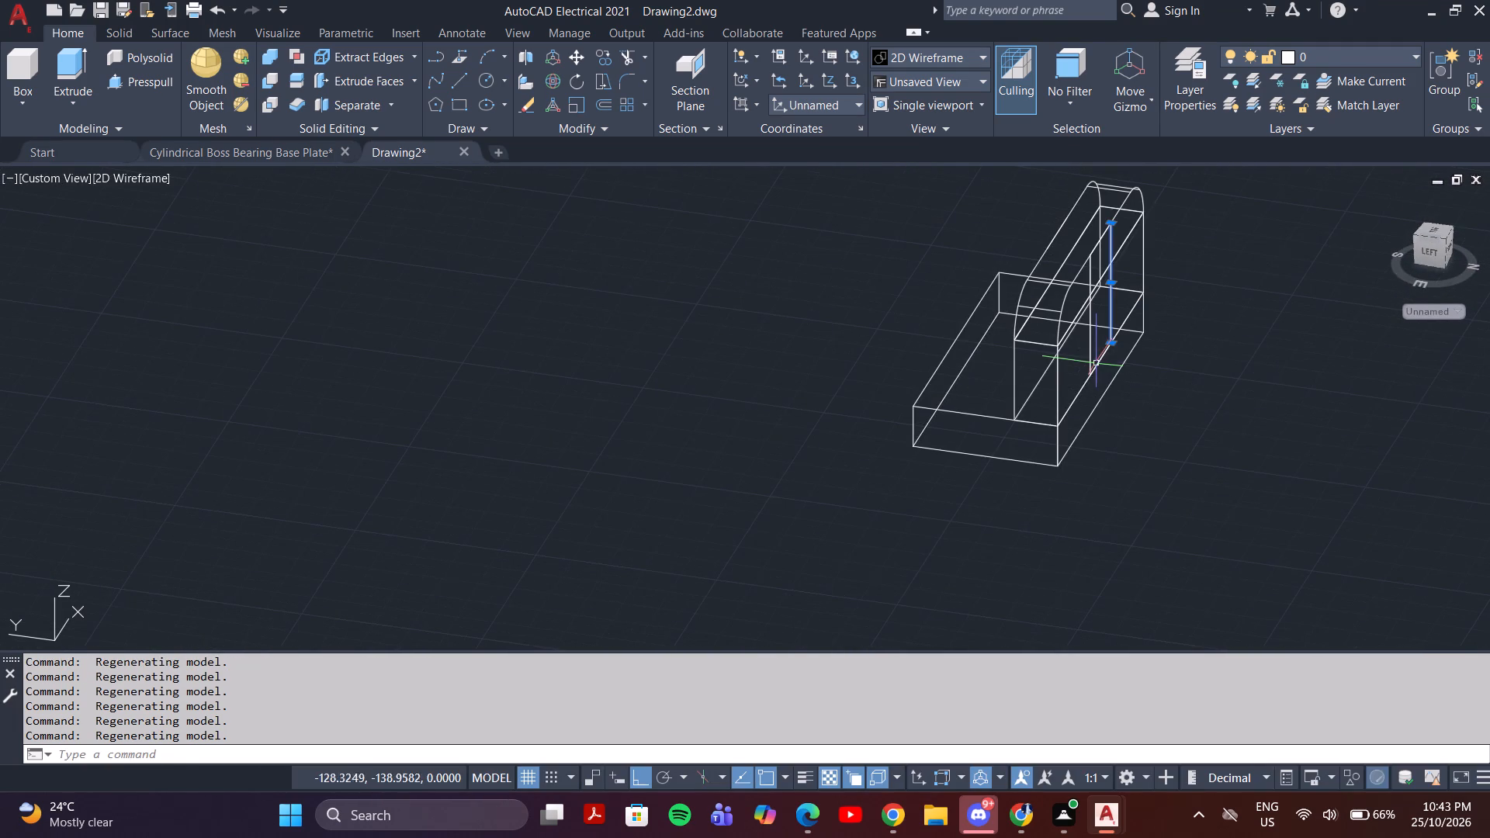
{"action": "middle_click_drag", "start_coordinate": [1091, 363], "coordinate": [1117, 470], "text": "shift"}
{"action": "scroll", "coordinate": [1117, 324], "scroll_direction": "up", "scroll_amount": 2}
{"action": "middle_click_drag", "start_coordinate": [1100, 352], "coordinate": [1100, 350]}
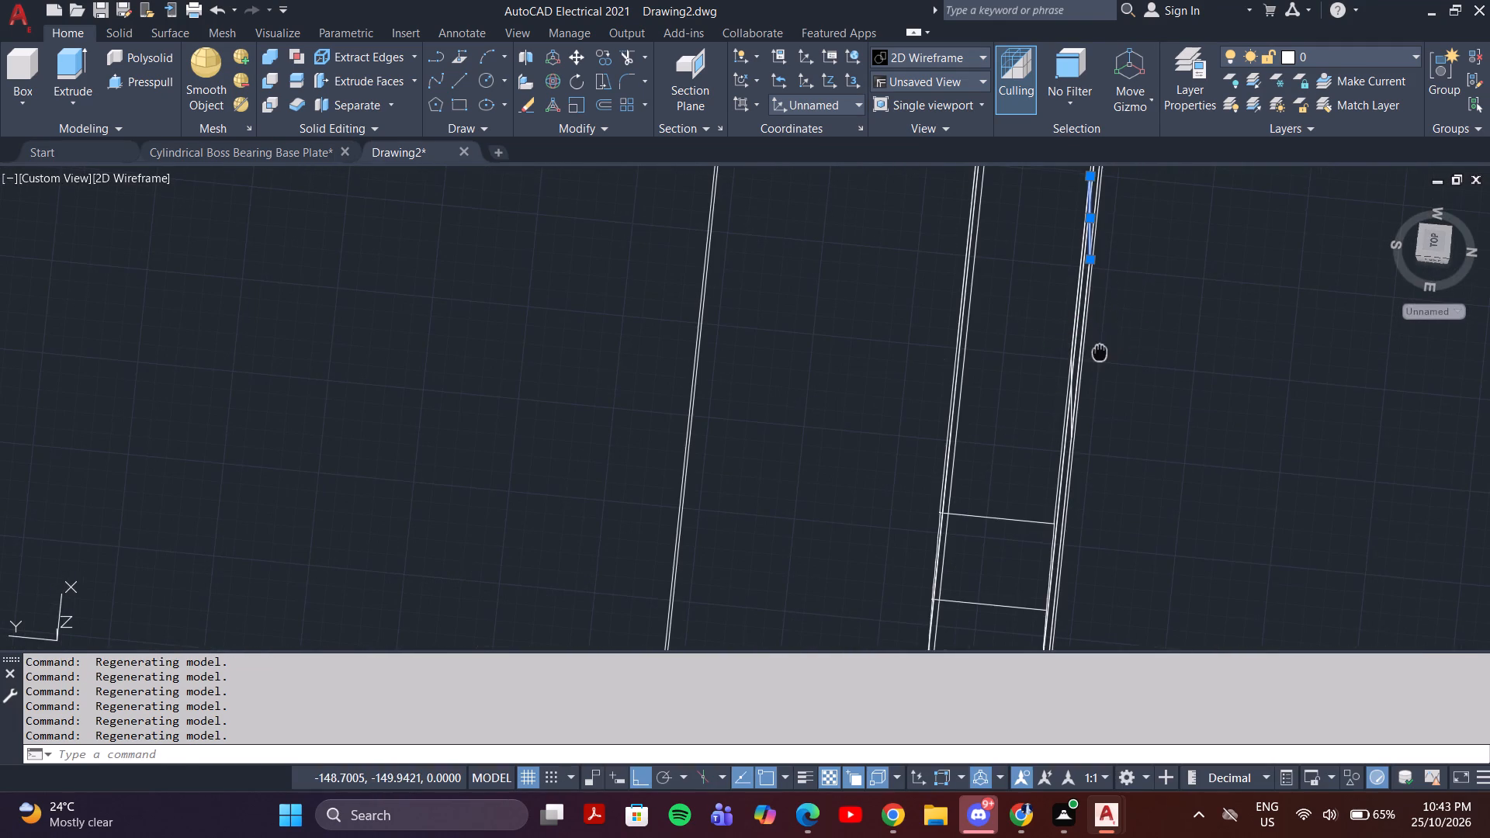
{"action": "middle_click_drag", "start_coordinate": [1100, 350], "coordinate": [1141, 251]}
{"action": "middle_click_drag", "start_coordinate": [1127, 384], "coordinate": [1144, 230], "text": "shift"}
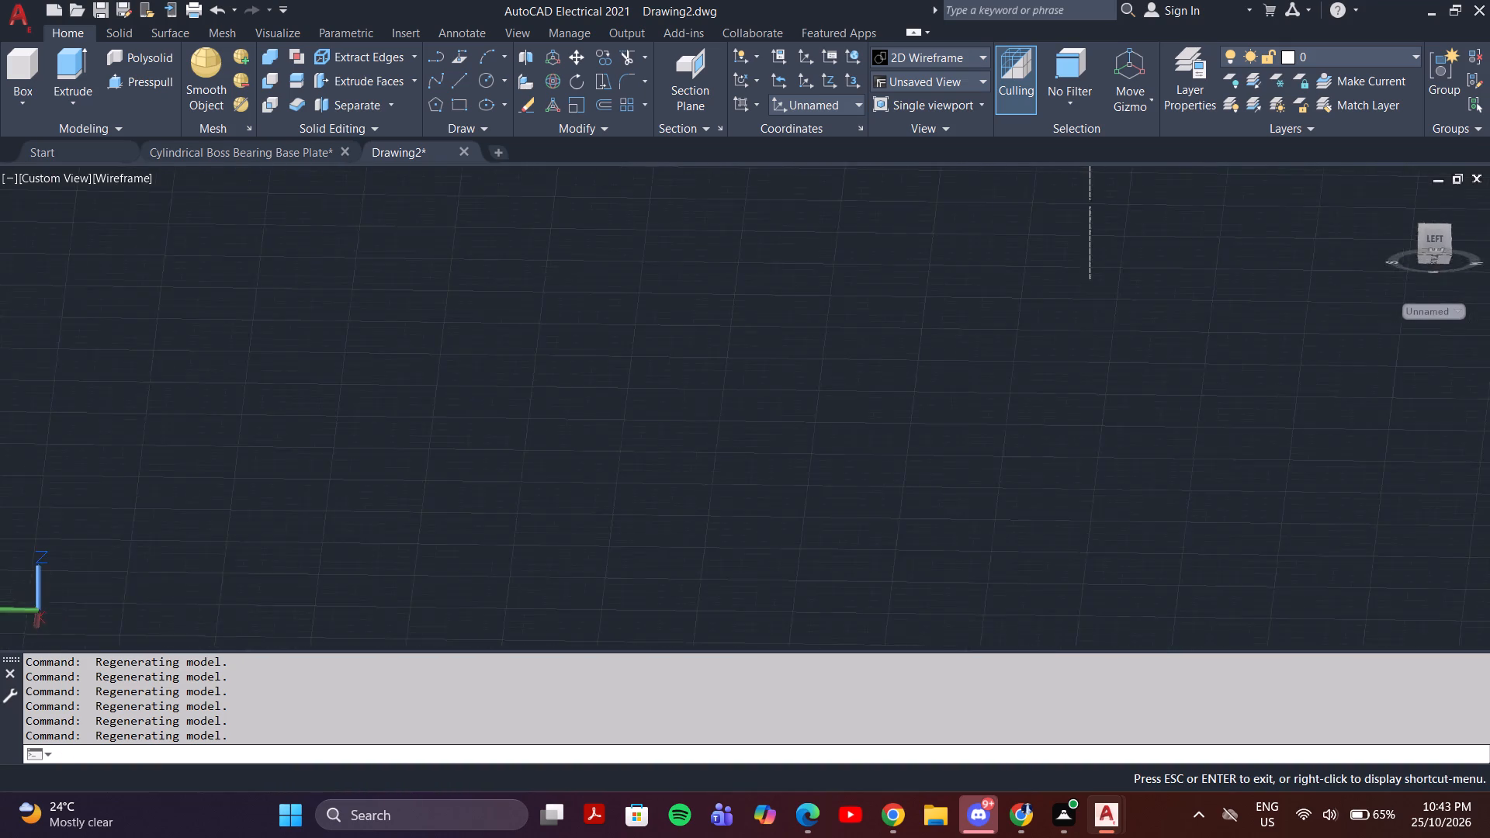
{"action": "middle_click_drag", "start_coordinate": [1144, 230], "coordinate": [1189, 265], "text": "shift"}
{"action": "scroll", "coordinate": [1142, 276], "scroll_direction": "down", "scroll_amount": 3}
{"action": "middle_click_drag", "start_coordinate": [1174, 290], "coordinate": [1117, 446]}
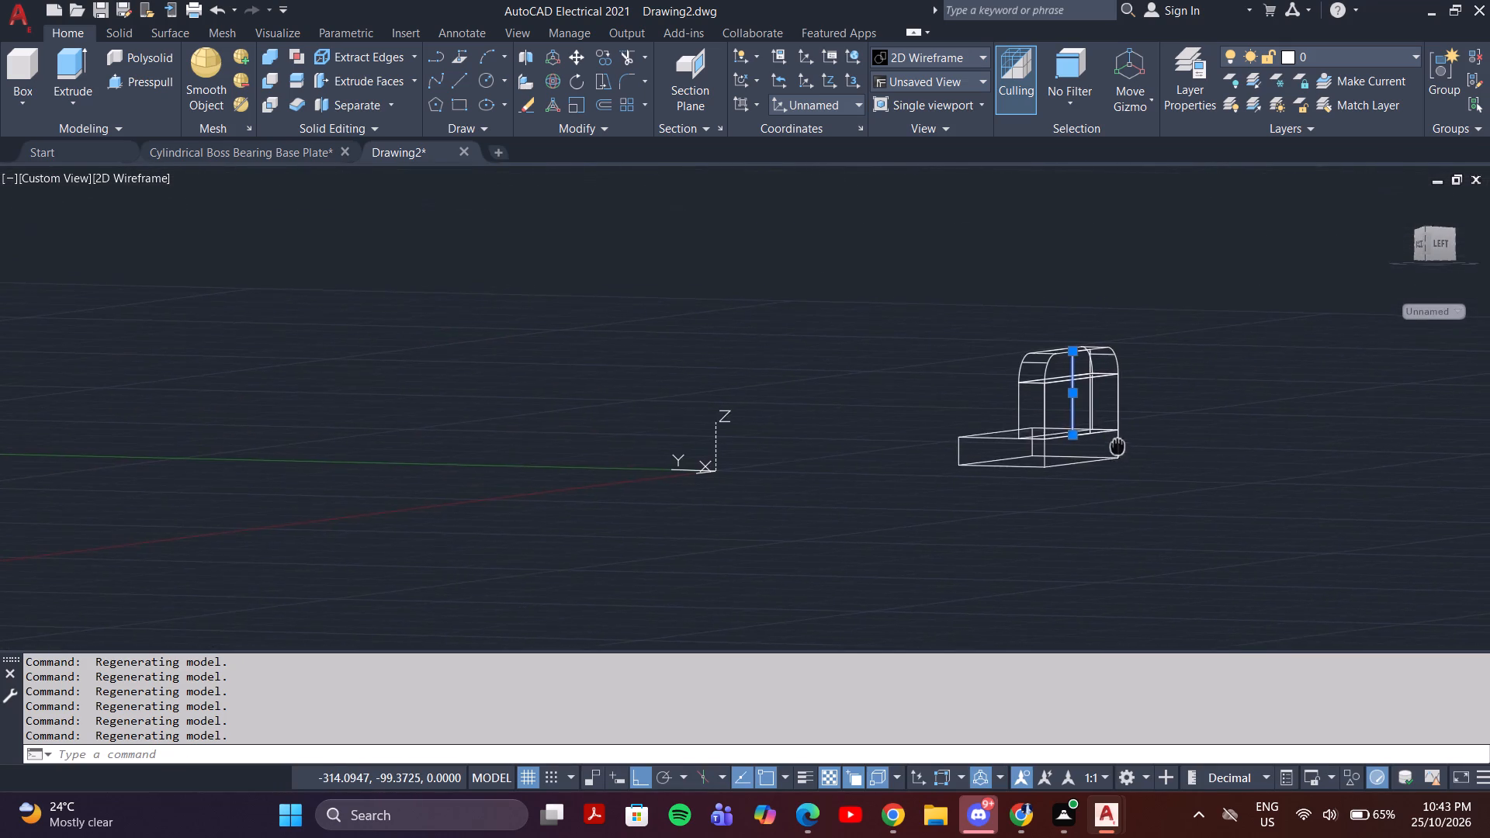
{"action": "scroll", "coordinate": [1092, 383], "scroll_direction": "up", "scroll_amount": 3}
{"action": "middle_click_drag", "start_coordinate": [1099, 426], "coordinate": [1134, 428], "text": "shift"}
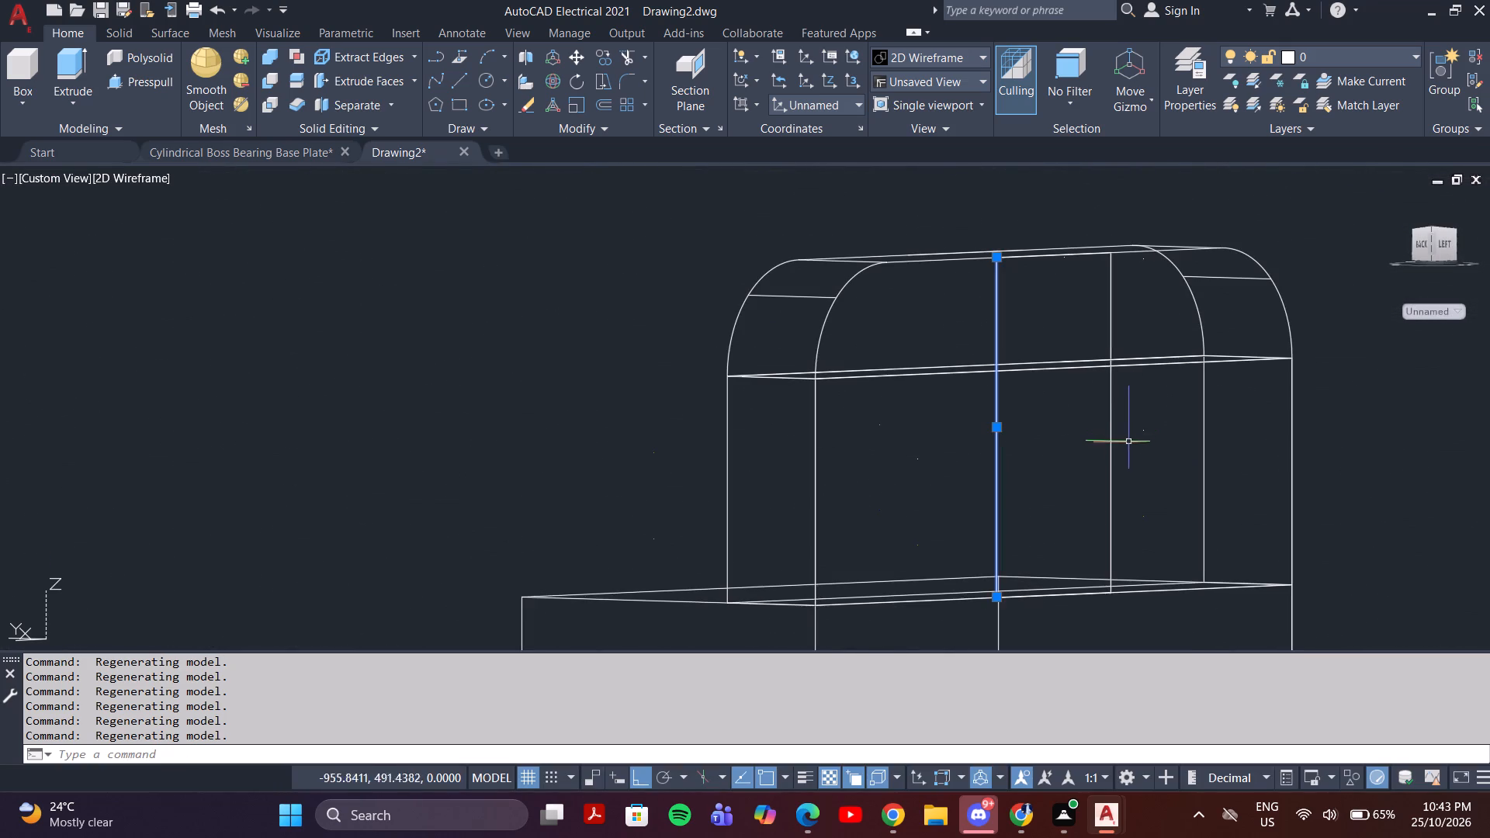
{"action": "middle_click_drag", "start_coordinate": [1127, 447], "coordinate": [1156, 469], "text": "shift"}
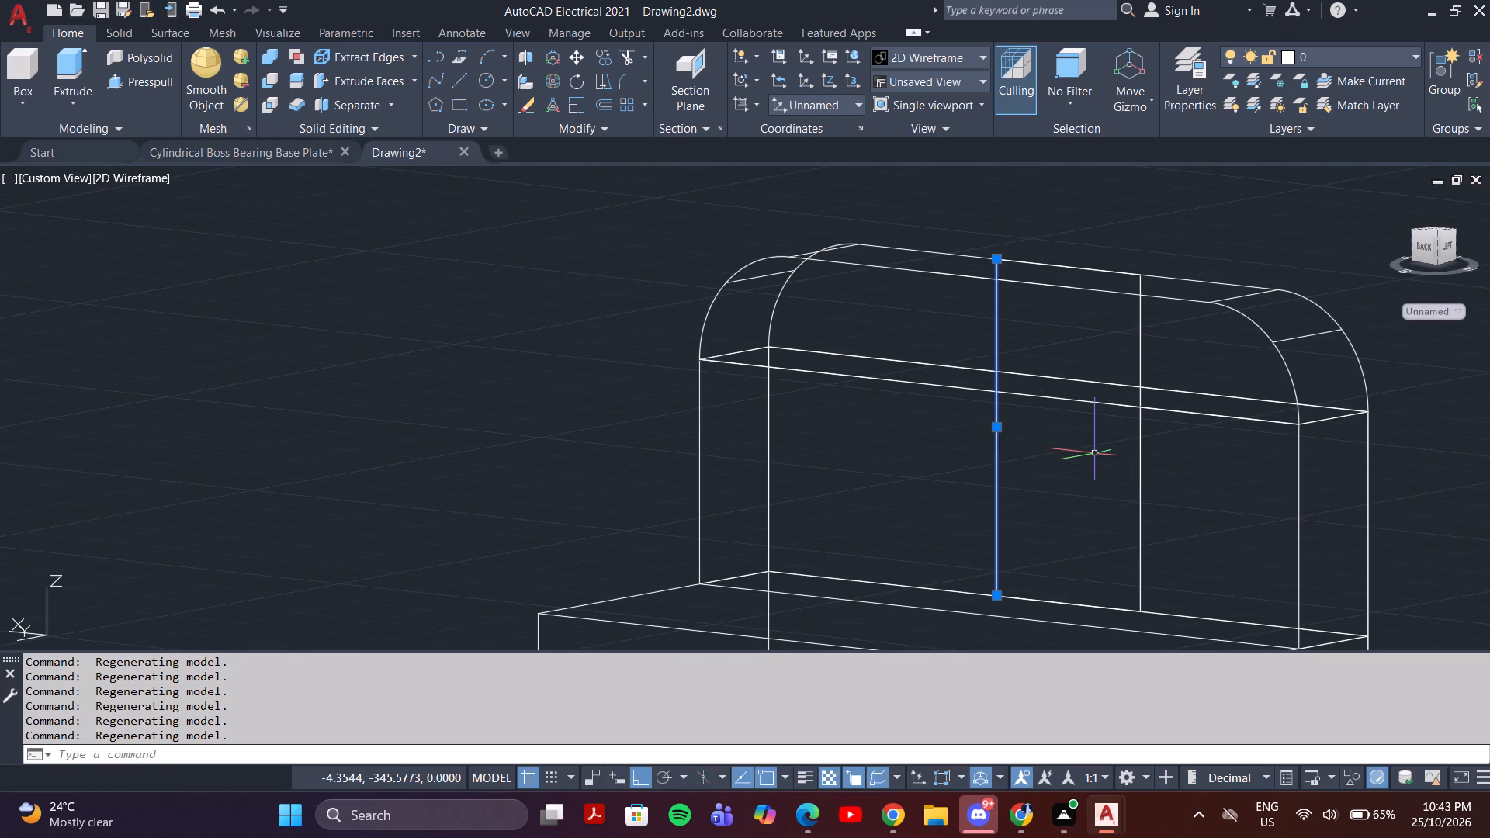
{"action": "key", "text": "Escape"}
Delete the central rectangle's top edge line and the overlapping region on the upright's rear face.
{"action": "middle_click_drag", "start_coordinate": [1305, 438], "coordinate": [1242, 452], "text": "shift"}
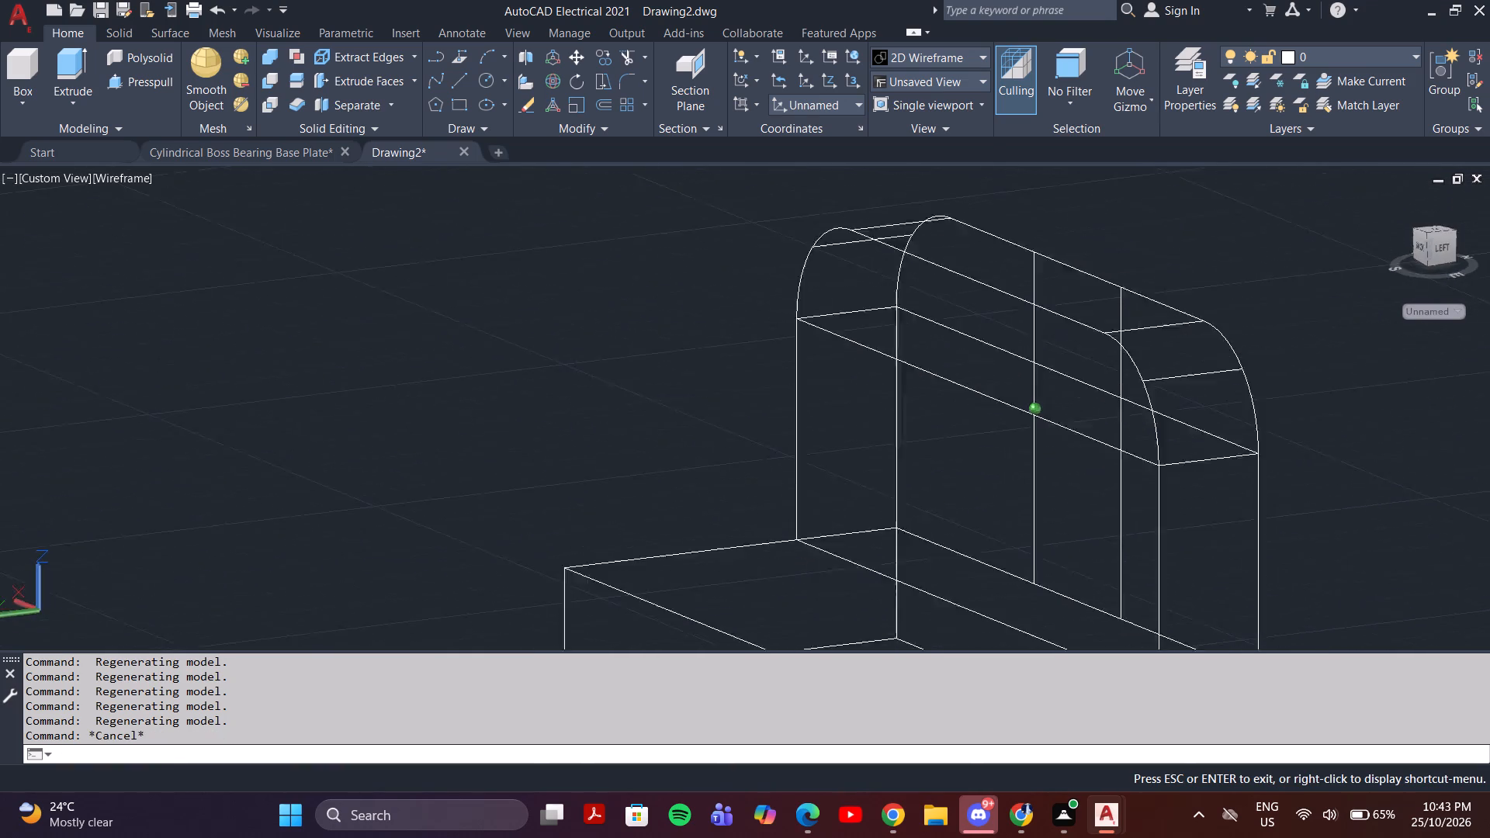
{"action": "middle_click_drag", "start_coordinate": [1242, 452], "coordinate": [1226, 462], "text": "shift"}
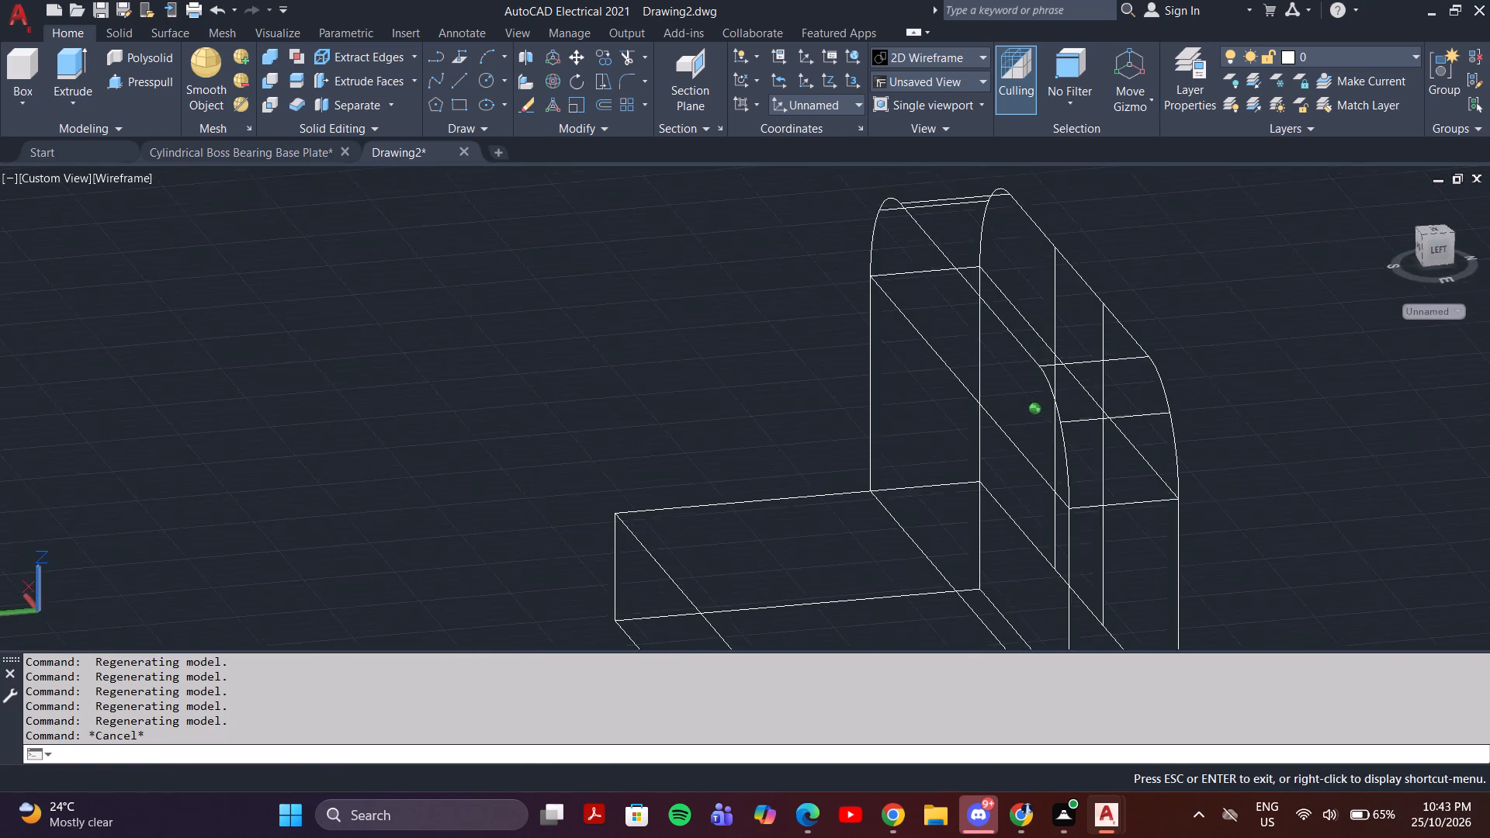
{"action": "middle_click_drag", "start_coordinate": [1226, 462], "coordinate": [1293, 469], "text": "shift"}
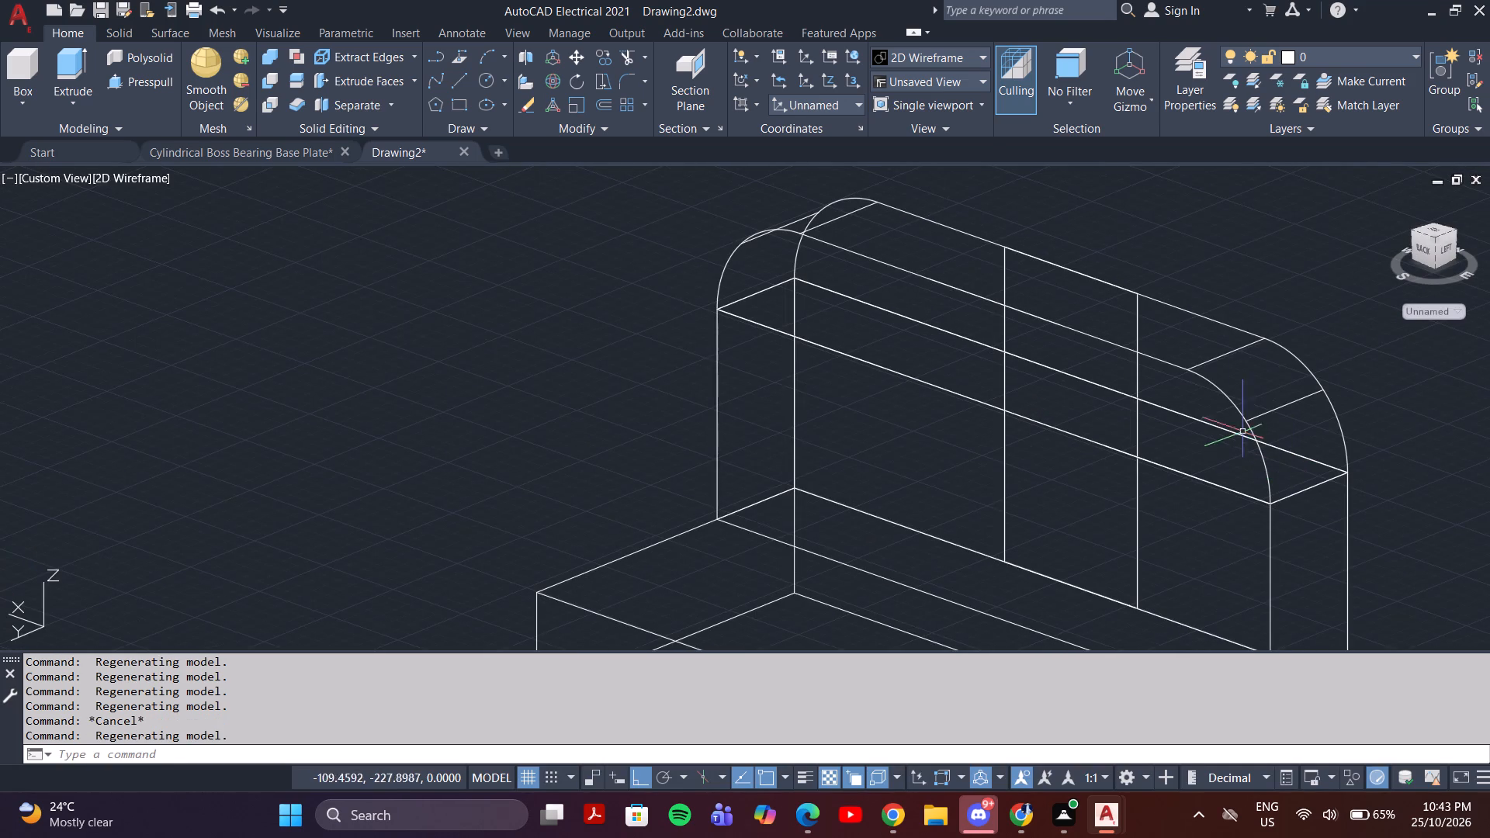
{"action": "left_click", "coordinate": [1104, 282]}
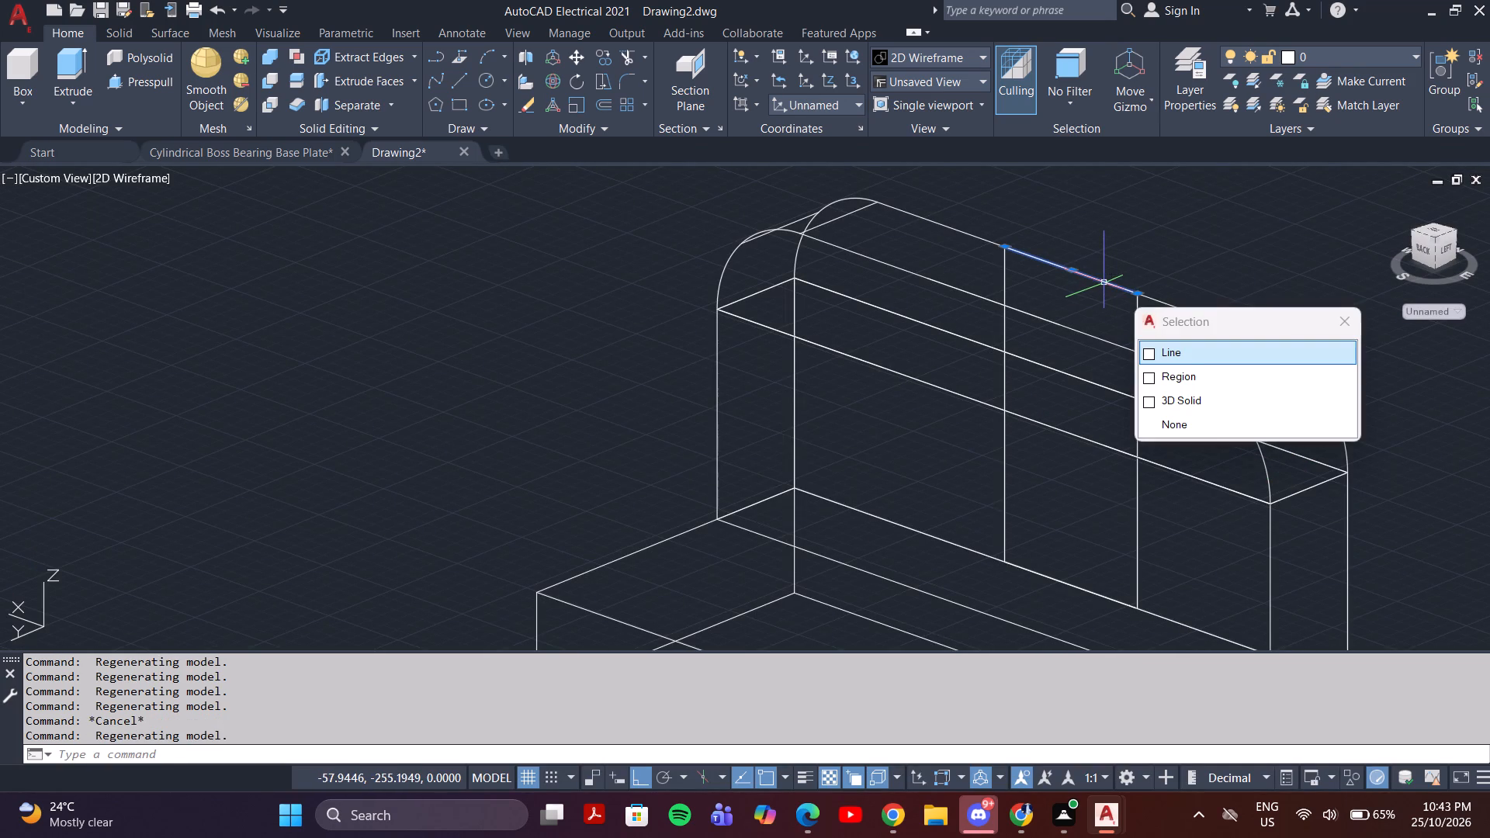
{"action": "key", "text": "Delete"}
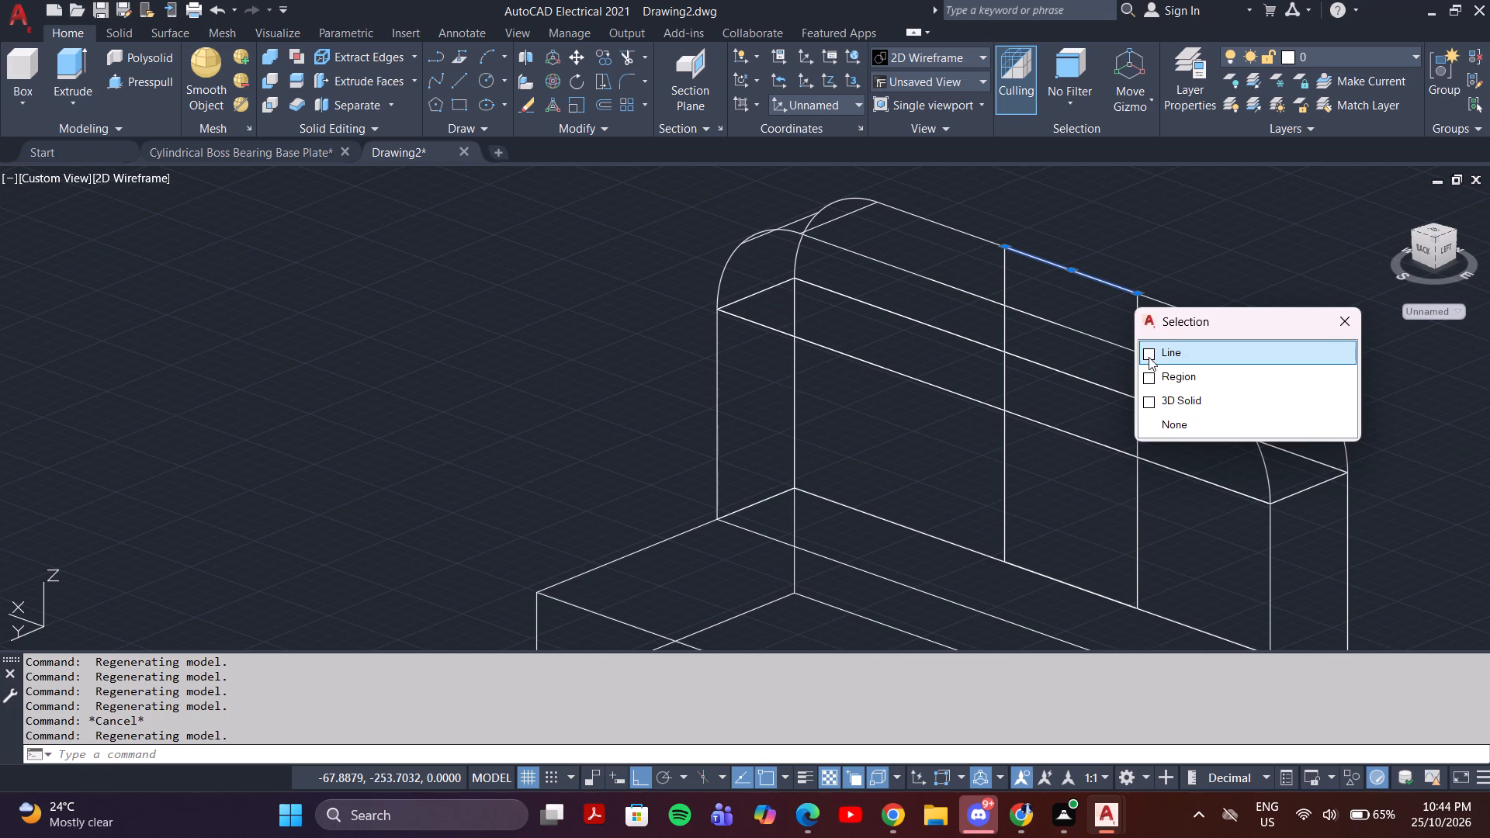
{"action": "left_click", "coordinate": [1149, 357]}
{"action": "key", "text": "Delete"}
{"action": "left_click", "coordinate": [1119, 286]}
{"action": "key", "text": "Delete"}
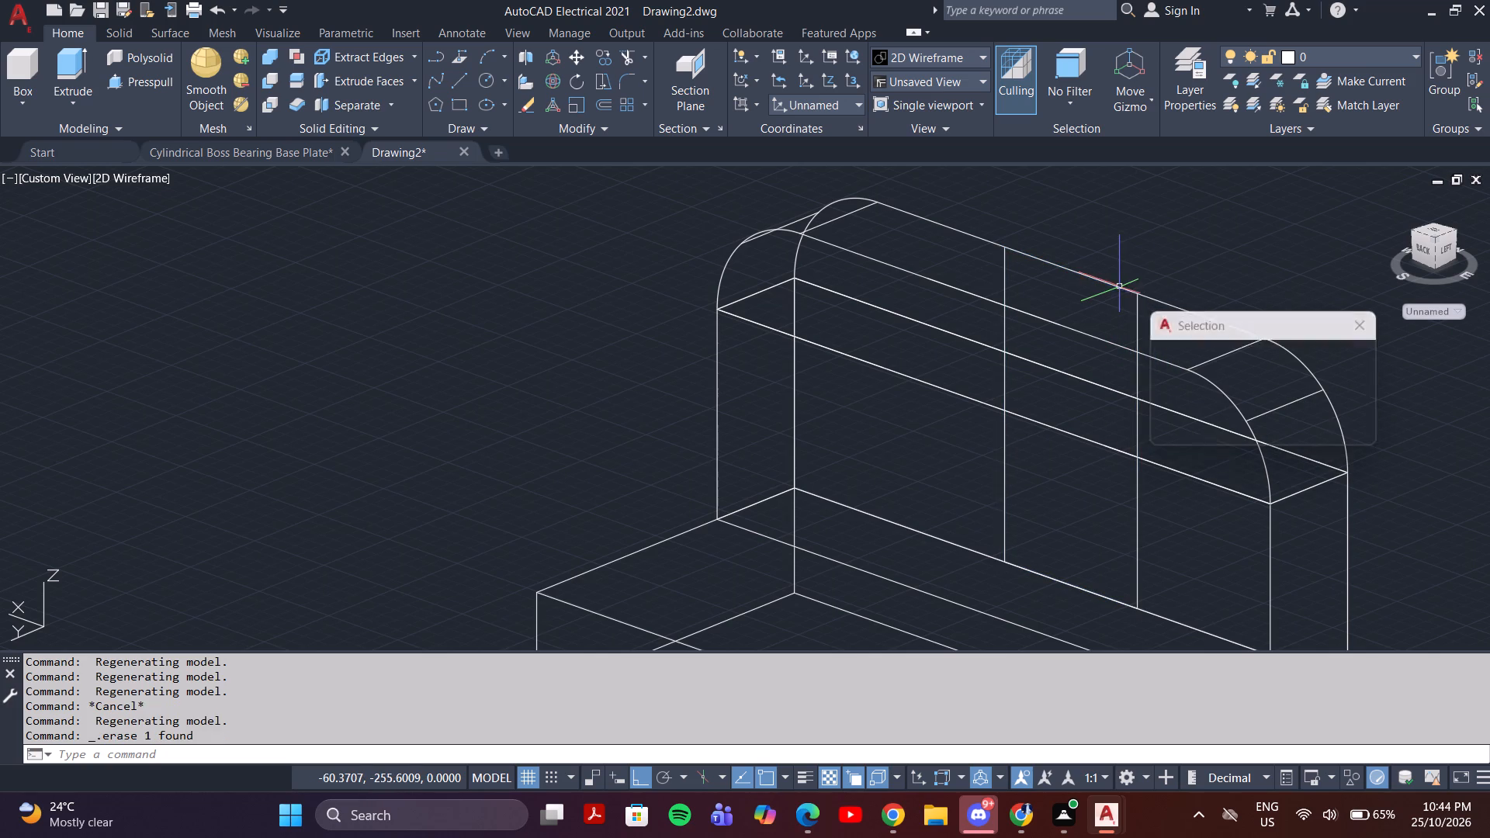
{"action": "left_click", "coordinate": [1113, 286]}
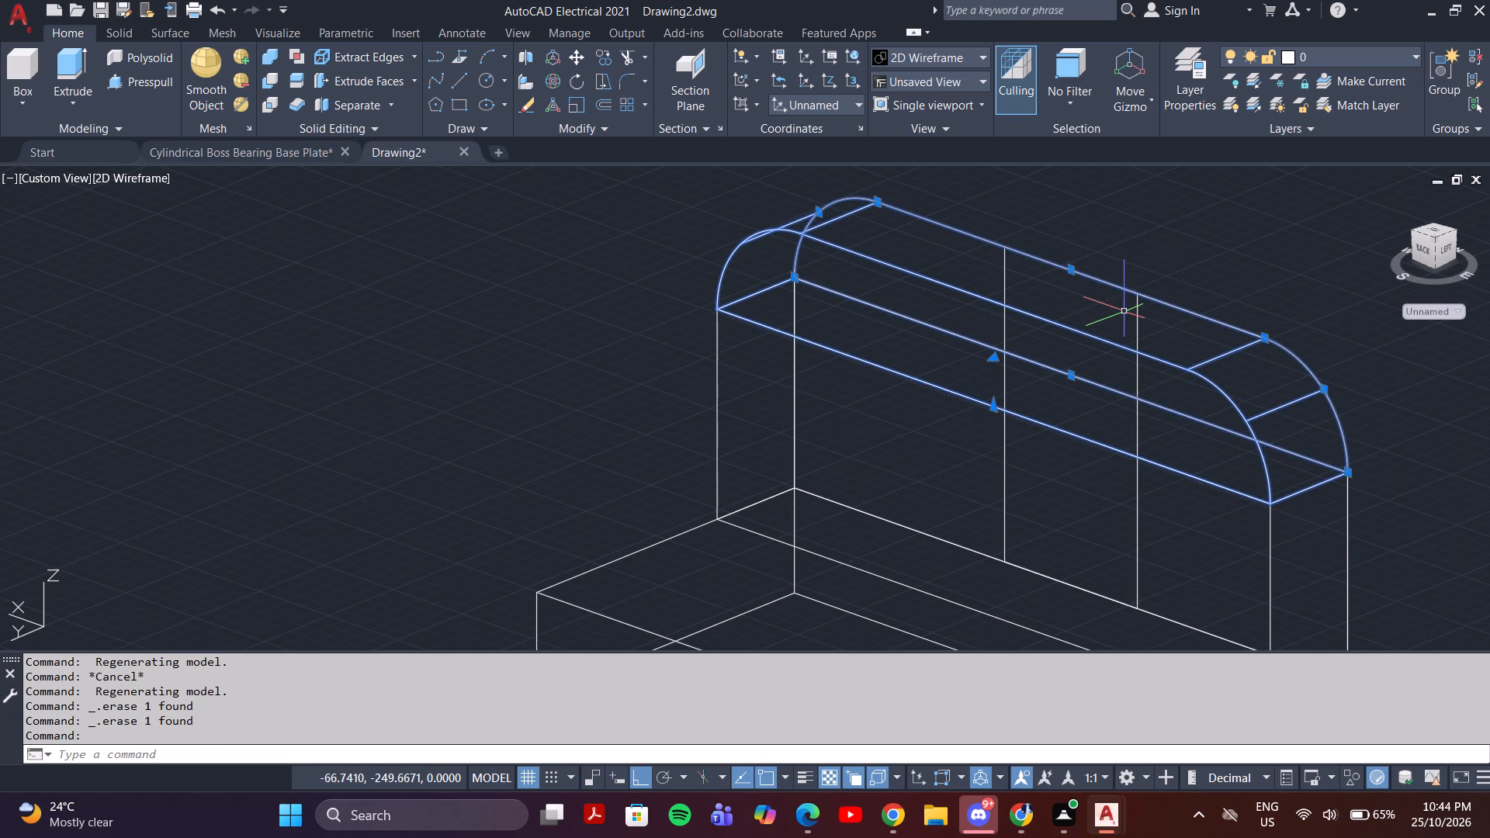
Draw a 15-unit line across the upright's flat top, from the upper end of the central rectangle's first vertical side line to the front edge.
{"action": "key", "text": "Escape"}
{"action": "key", "text": "l"}
{"action": "key", "text": "Return"}
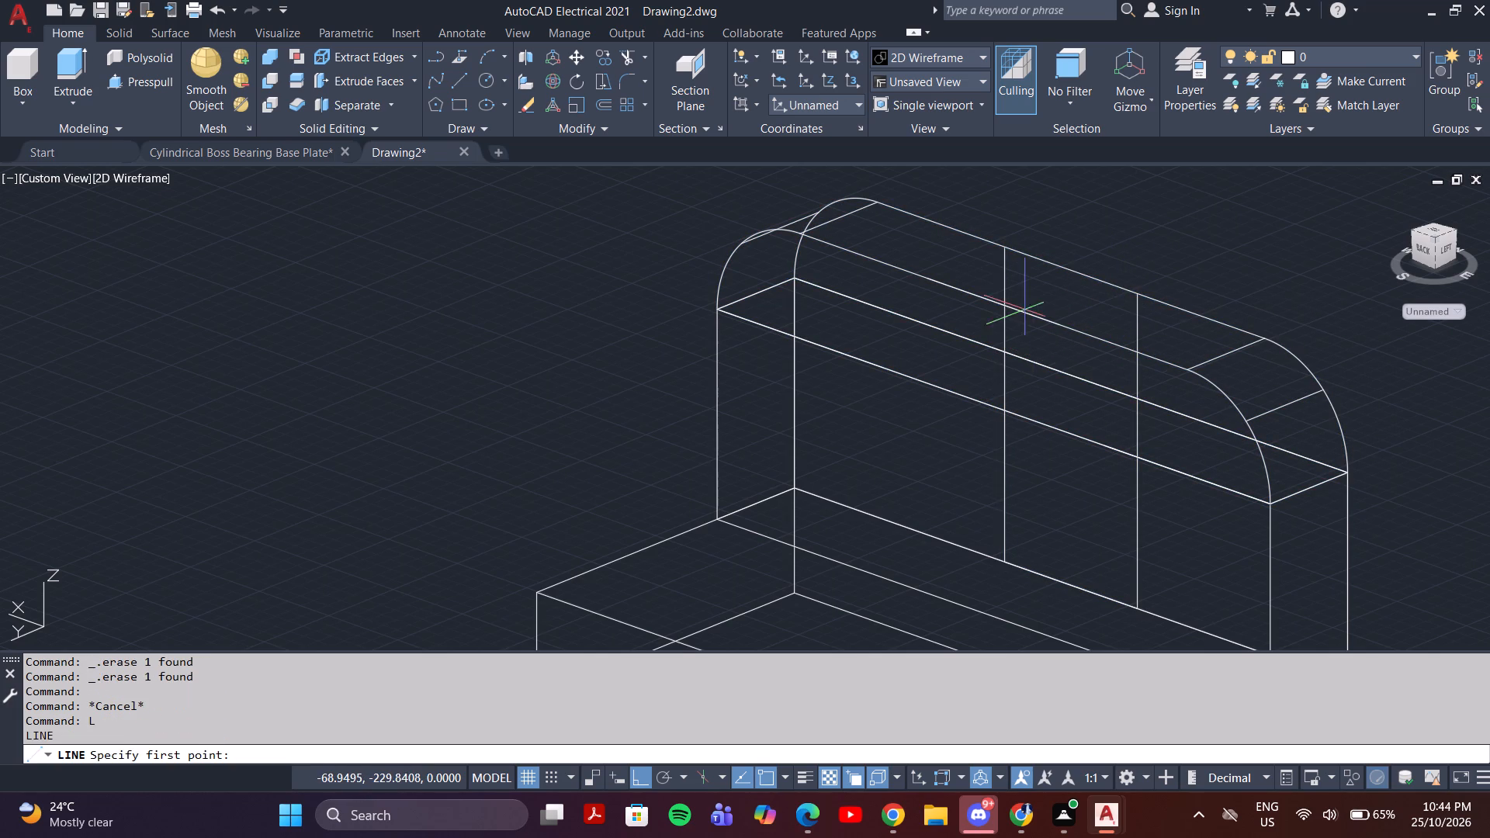
{"action": "left_click", "coordinate": [1005, 246]}
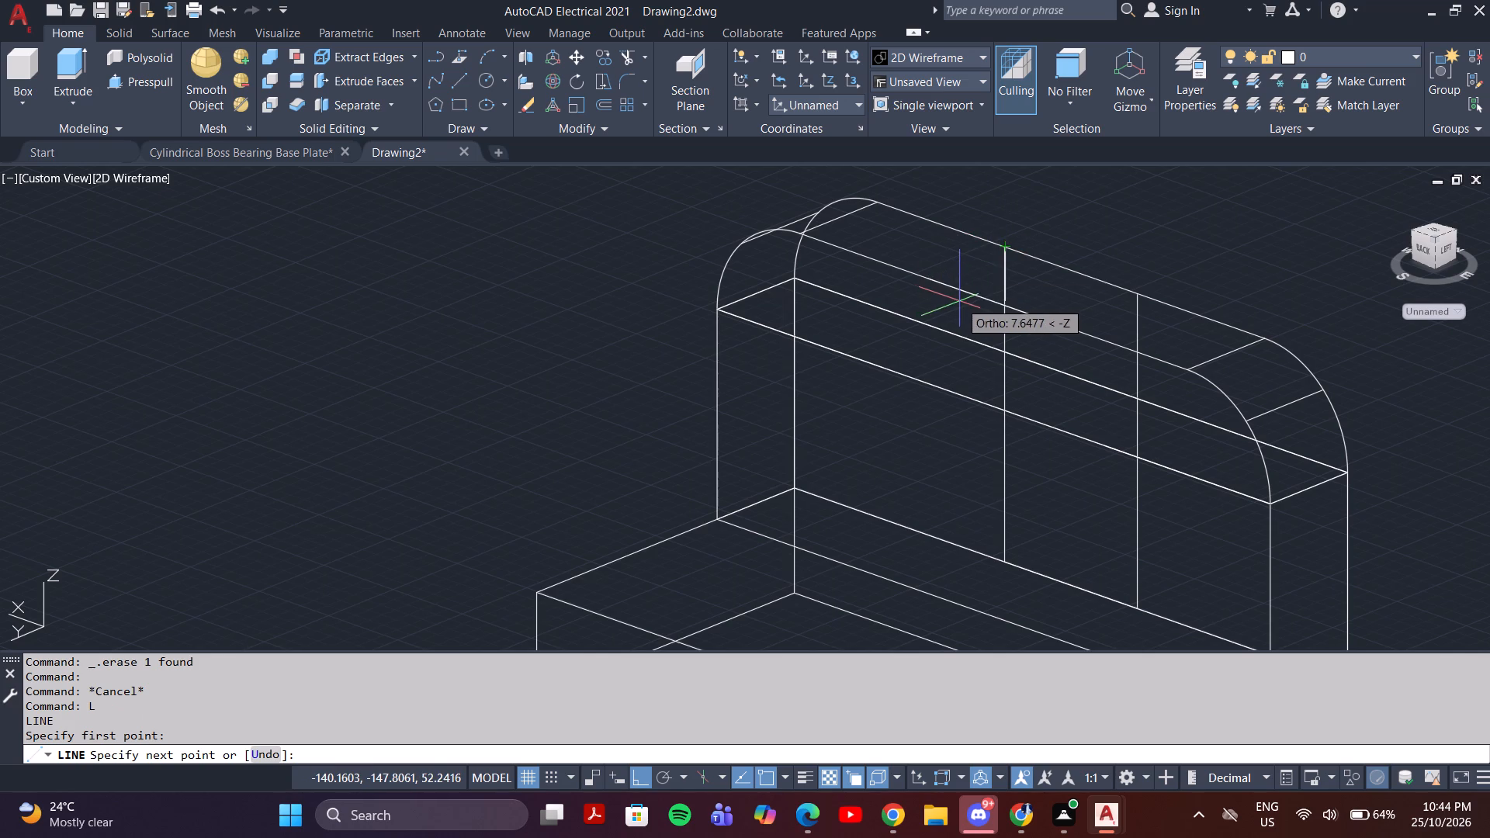
{"action": "middle_click_drag", "start_coordinate": [961, 301], "coordinate": [1045, 417], "text": "shift"}
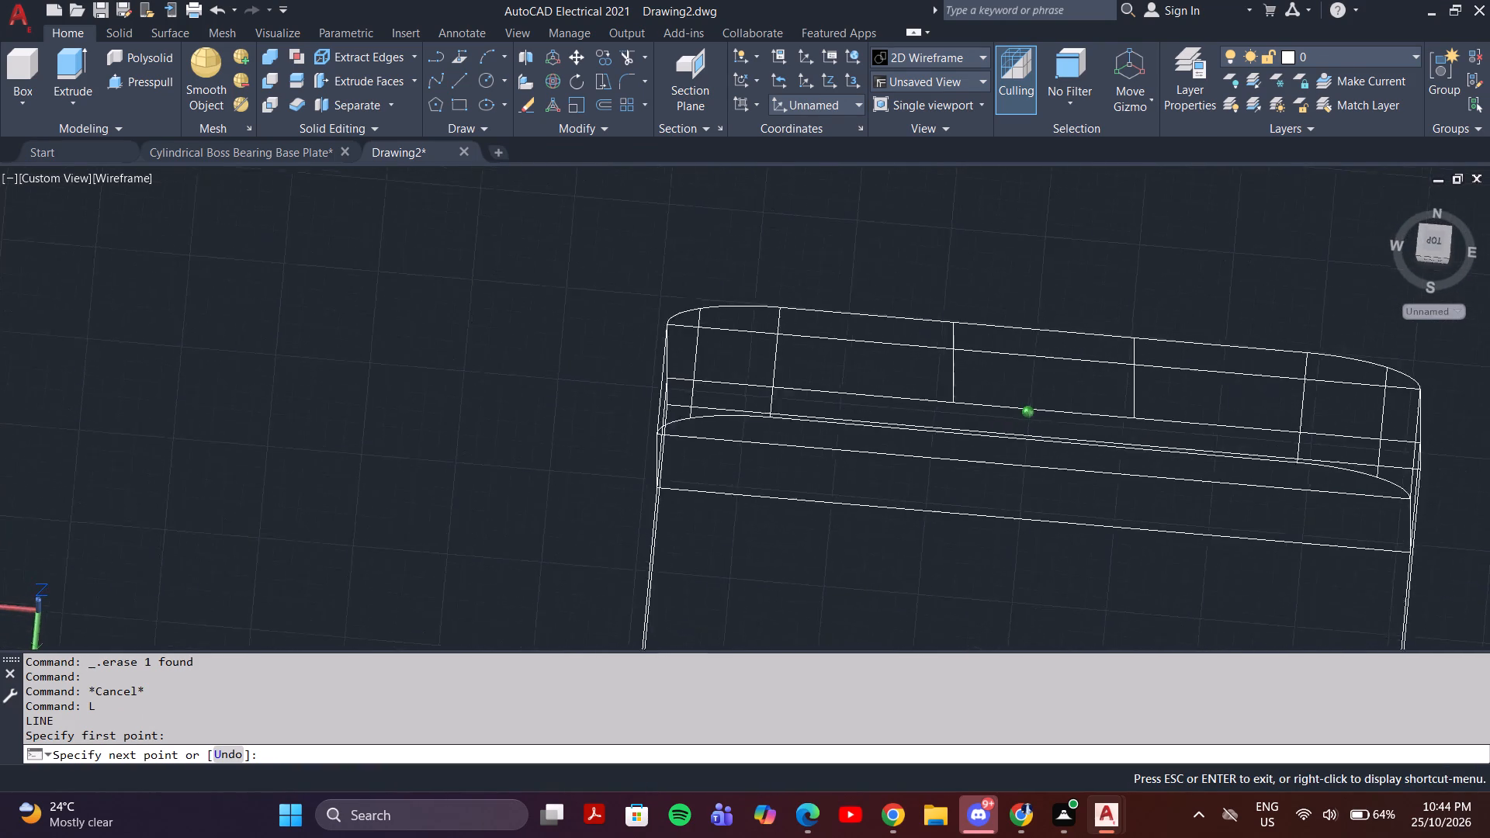
{"action": "middle_click_drag", "start_coordinate": [1045, 417], "coordinate": [1053, 421], "text": "shift"}
{"action": "middle_click_drag", "start_coordinate": [947, 455], "coordinate": [1092, 339], "text": "shift"}
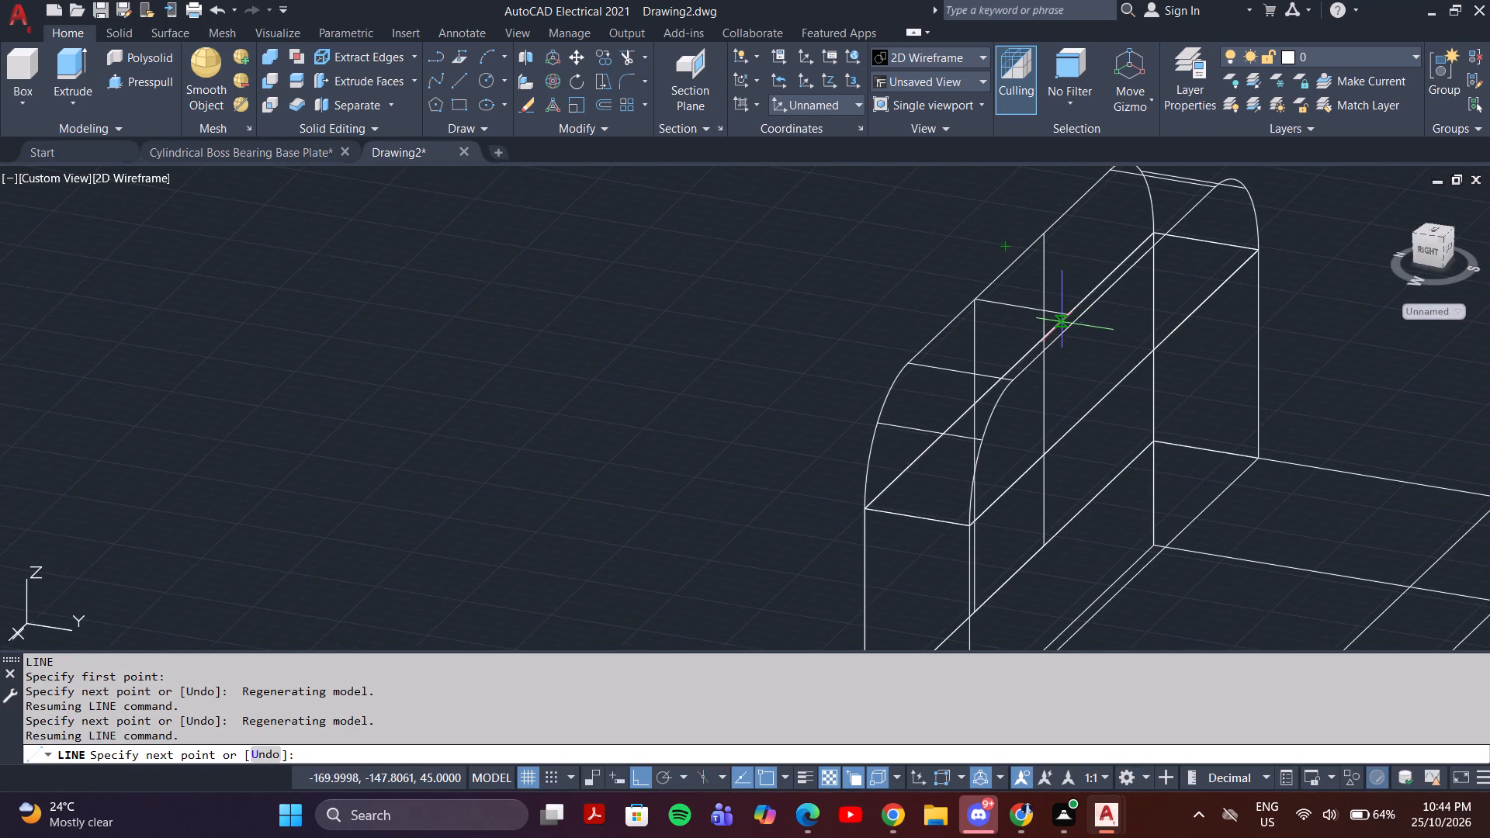
{"action": "middle_click_drag", "start_coordinate": [1177, 340], "coordinate": [1197, 340], "text": "shift"}
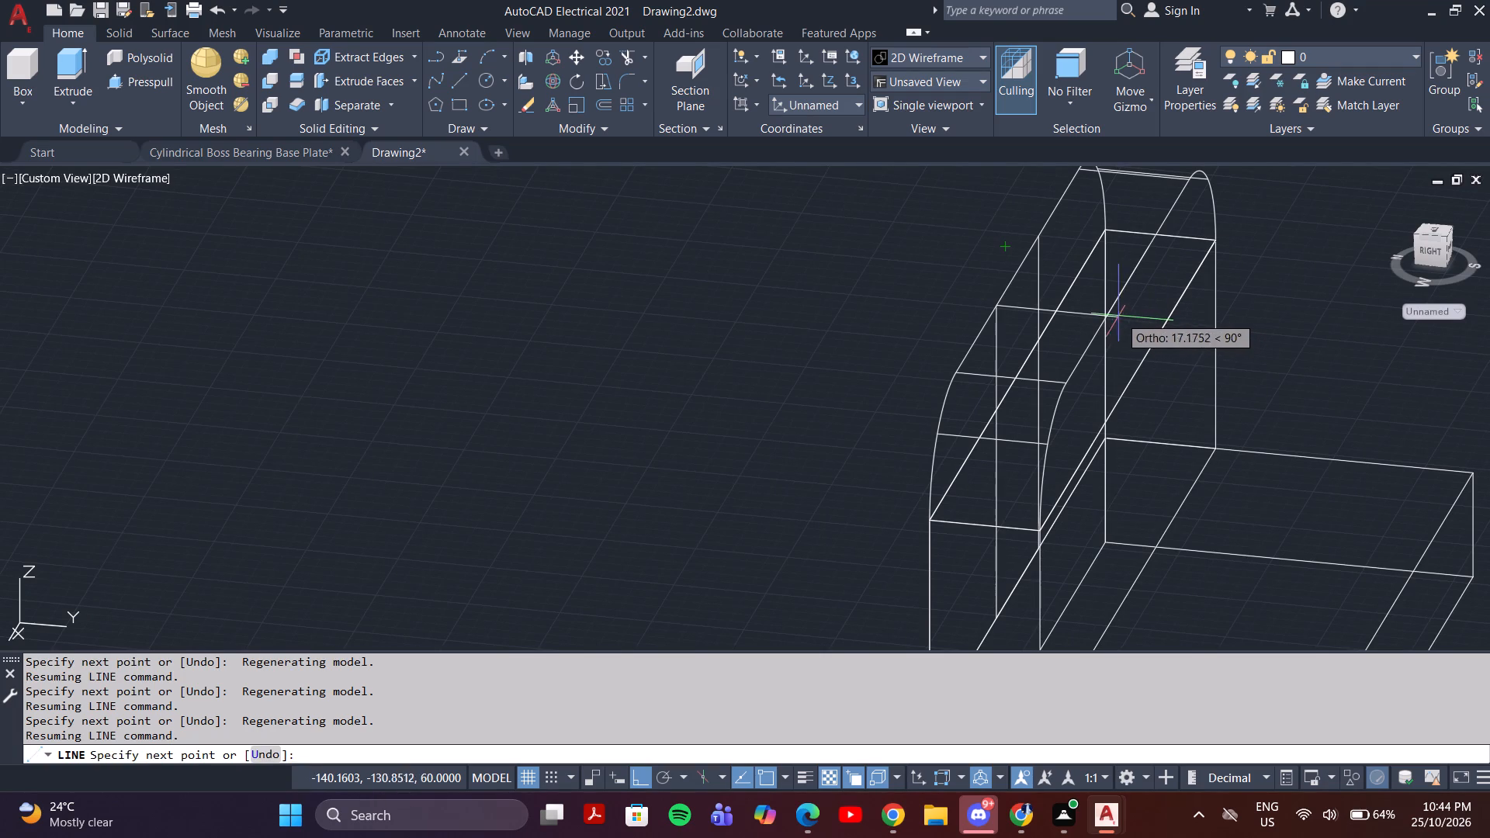
{"action": "left_click", "coordinate": [1103, 318]}
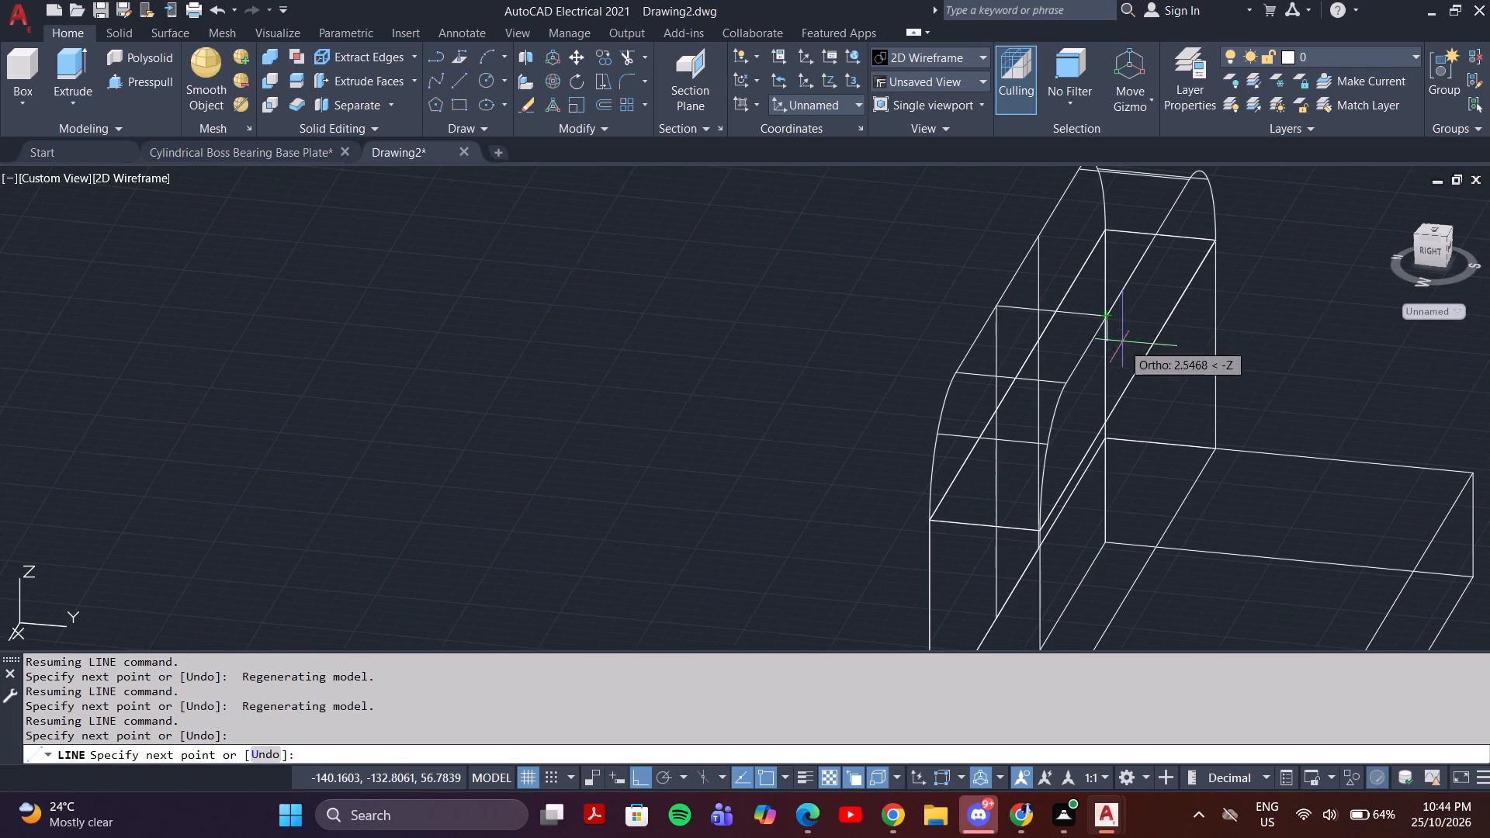
Continue the line 45 units down the upright's front face to the base and 15 units back to the vertical side line's lower end.
{"action": "middle_click_drag", "start_coordinate": [1129, 520], "coordinate": [1081, 490], "text": "shift"}
{"action": "scroll", "coordinate": [1079, 490], "scroll_direction": "up", "scroll_amount": 1, "text": "shift"}
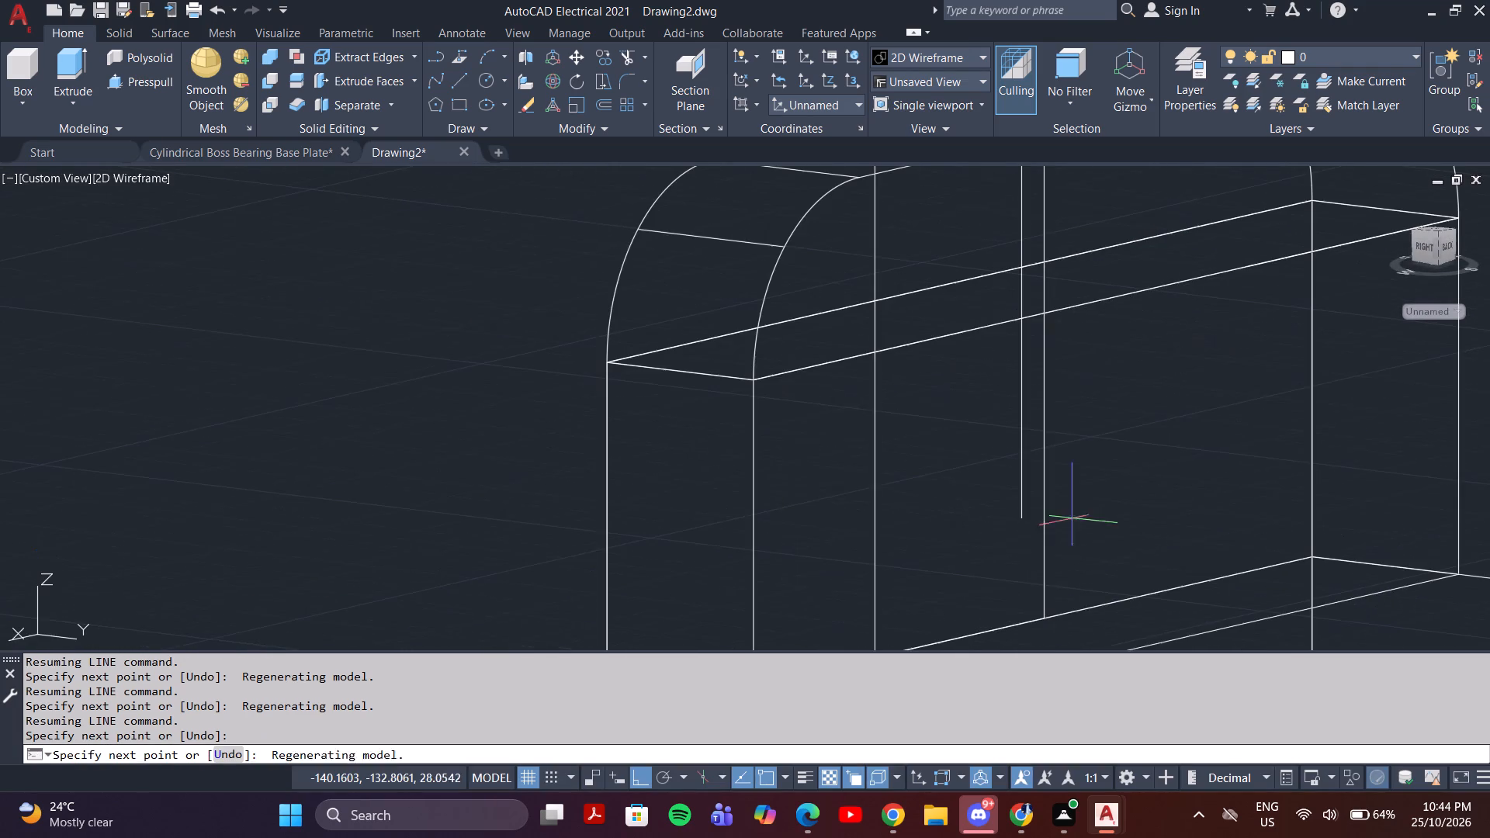
{"action": "middle_click_drag", "start_coordinate": [1057, 633], "coordinate": [1068, 564], "text": "shift"}
{"action": "scroll", "coordinate": [1068, 564], "scroll_direction": "down", "scroll_amount": 2}
{"action": "middle_click_drag", "start_coordinate": [1067, 564], "coordinate": [1067, 610], "text": "shift"}
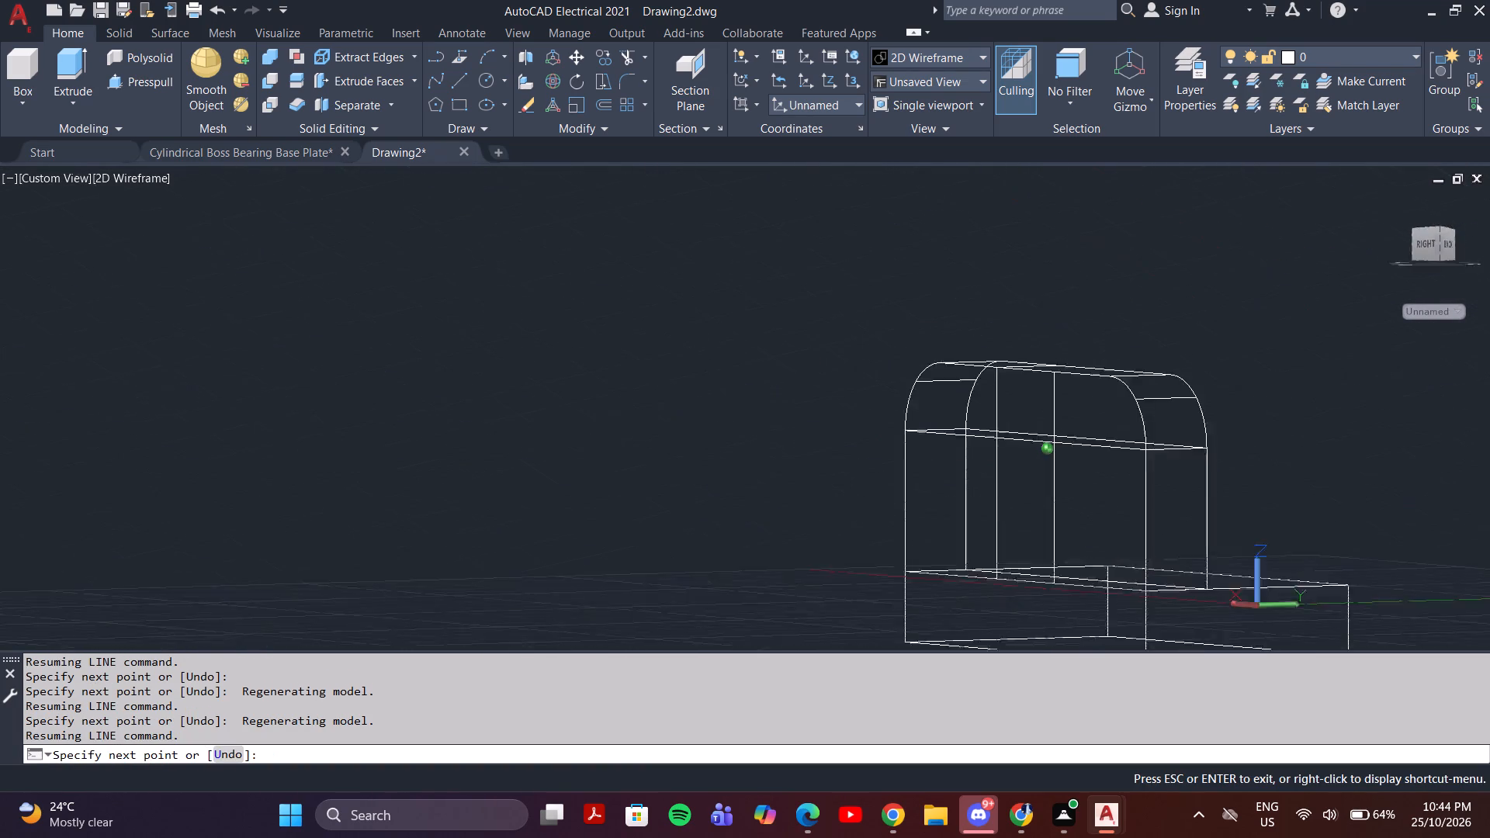
{"action": "middle_click_drag", "start_coordinate": [1067, 610], "coordinate": [1065, 647], "text": "shift"}
{"action": "scroll", "coordinate": [1053, 600], "scroll_direction": "up", "scroll_amount": 2}
{"action": "middle_click_drag", "start_coordinate": [1053, 600], "coordinate": [999, 614], "text": "shift"}
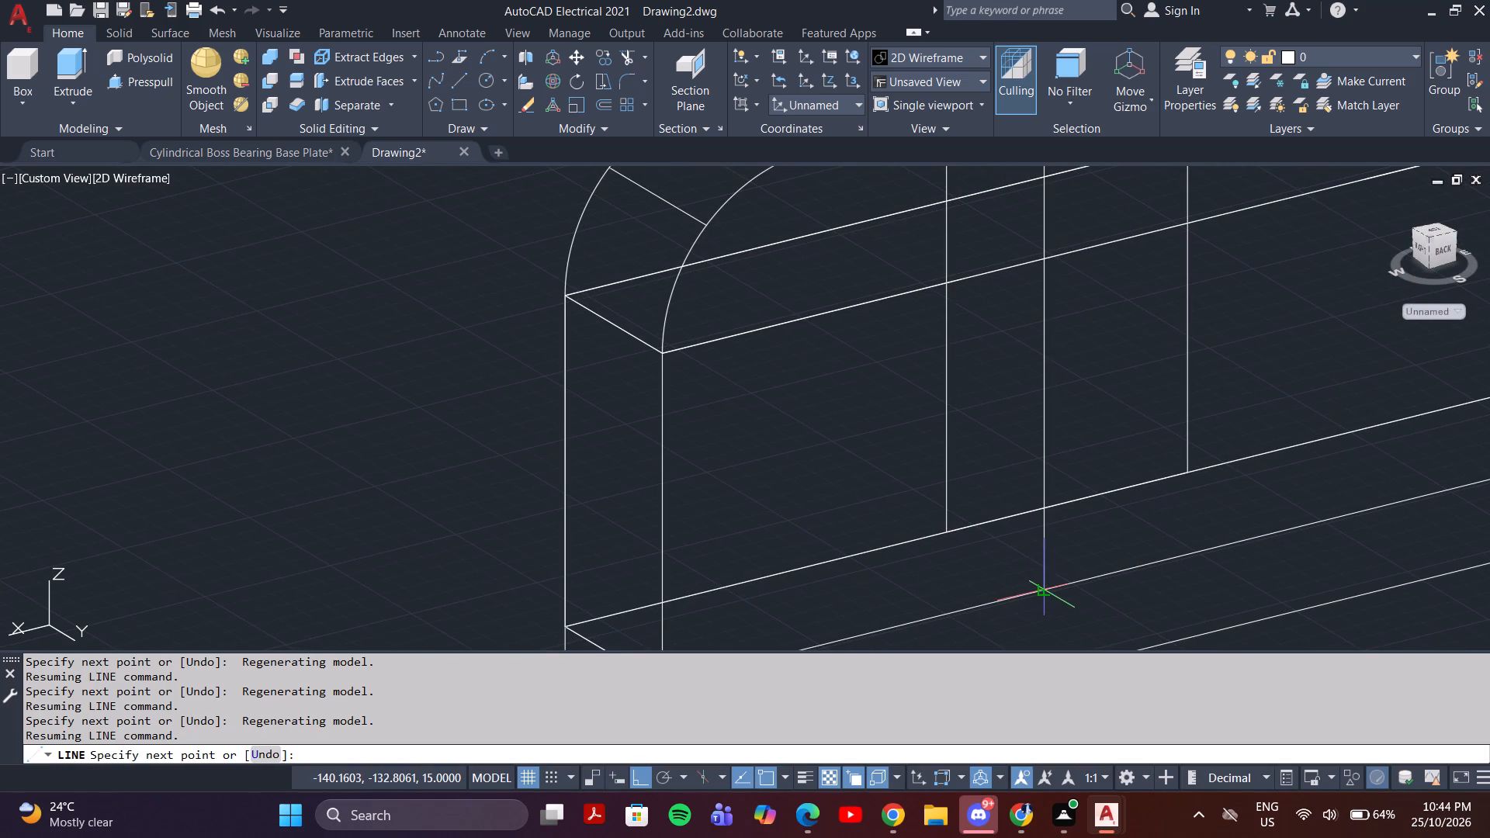
{"action": "left_click", "coordinate": [1045, 591]}
{"action": "left_click", "coordinate": [946, 530]}
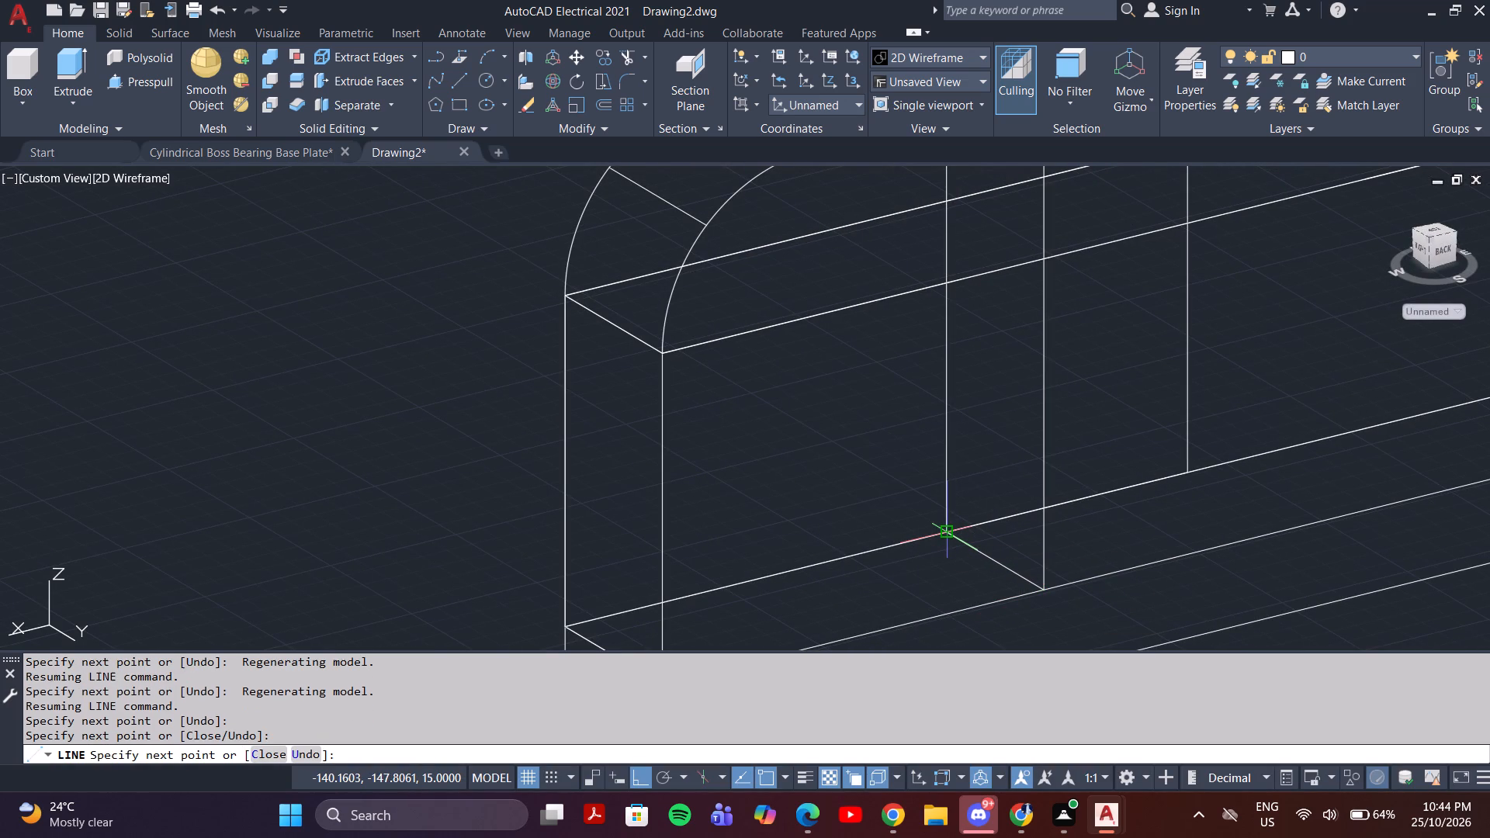
{"action": "middle_click_drag", "start_coordinate": [1273, 493], "coordinate": [1220, 509]}
{"action": "scroll", "coordinate": [1218, 507], "scroll_direction": "down", "scroll_amount": 3}
{"action": "middle_click_drag", "start_coordinate": [1206, 469], "coordinate": [1113, 482]}
{"action": "scroll", "coordinate": [1116, 454], "scroll_direction": "up", "scroll_amount": 1}
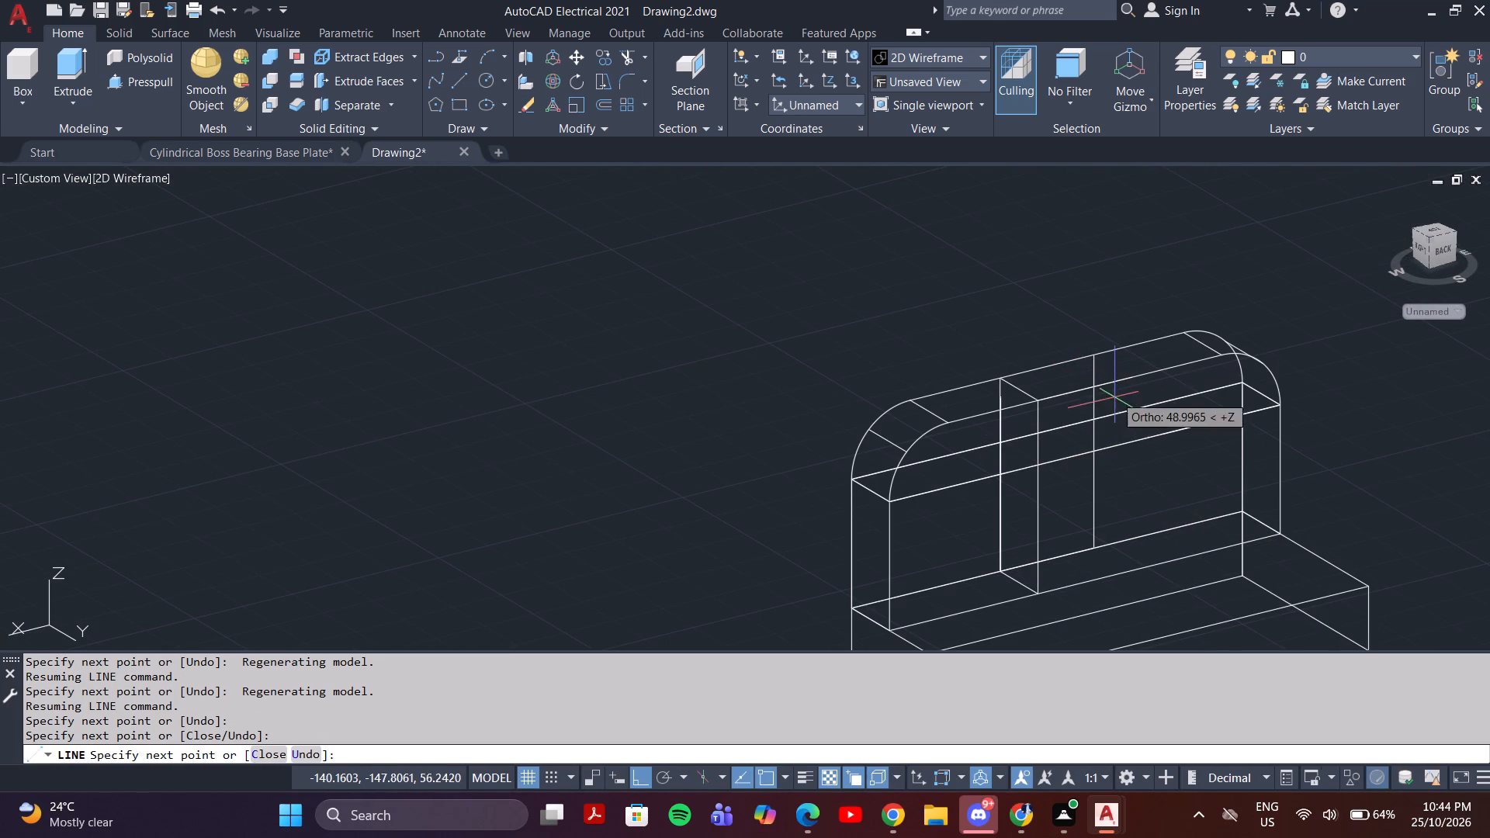
{"action": "key", "text": "Escape"}
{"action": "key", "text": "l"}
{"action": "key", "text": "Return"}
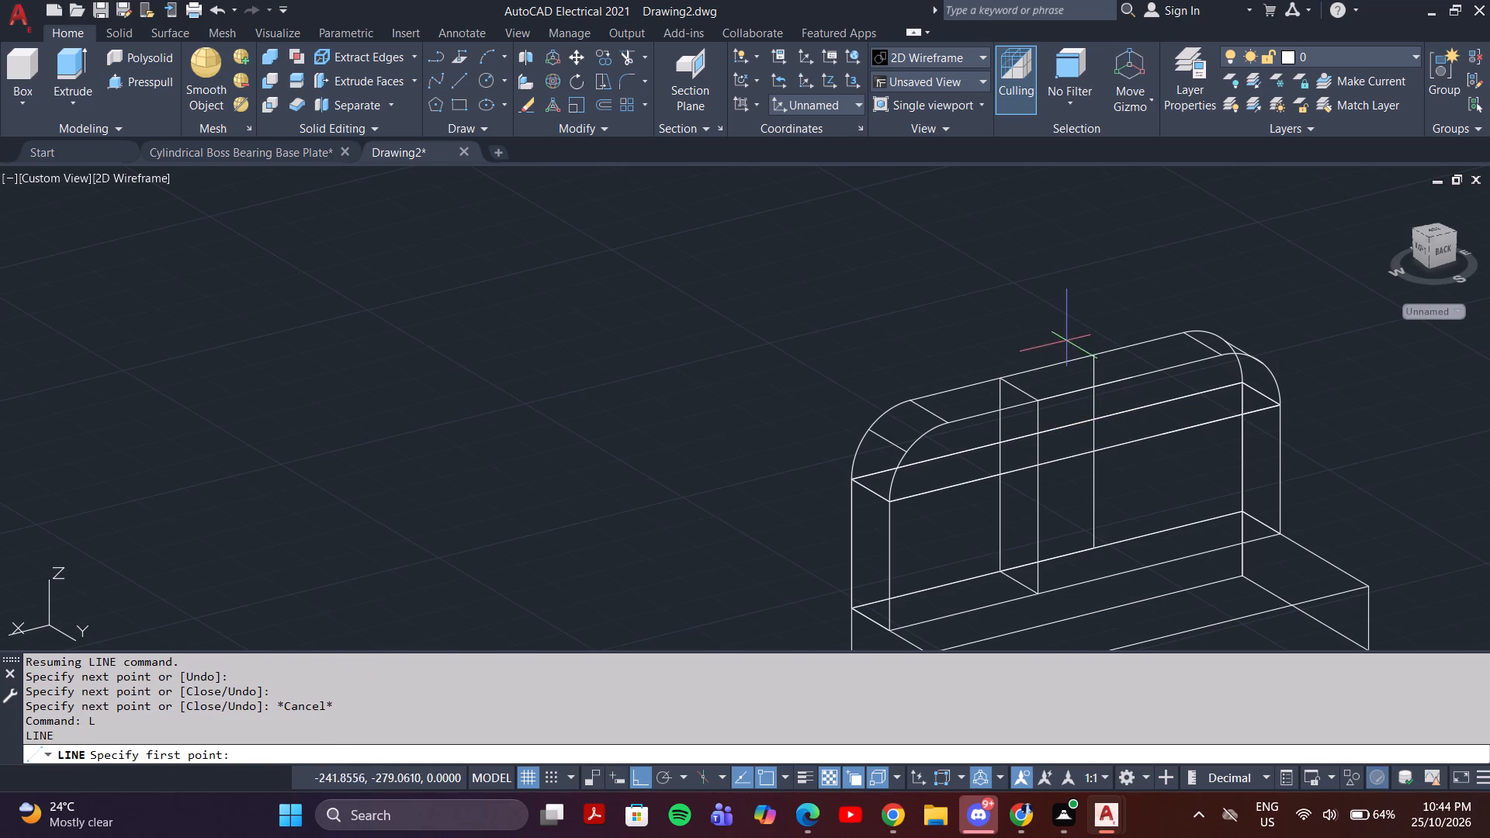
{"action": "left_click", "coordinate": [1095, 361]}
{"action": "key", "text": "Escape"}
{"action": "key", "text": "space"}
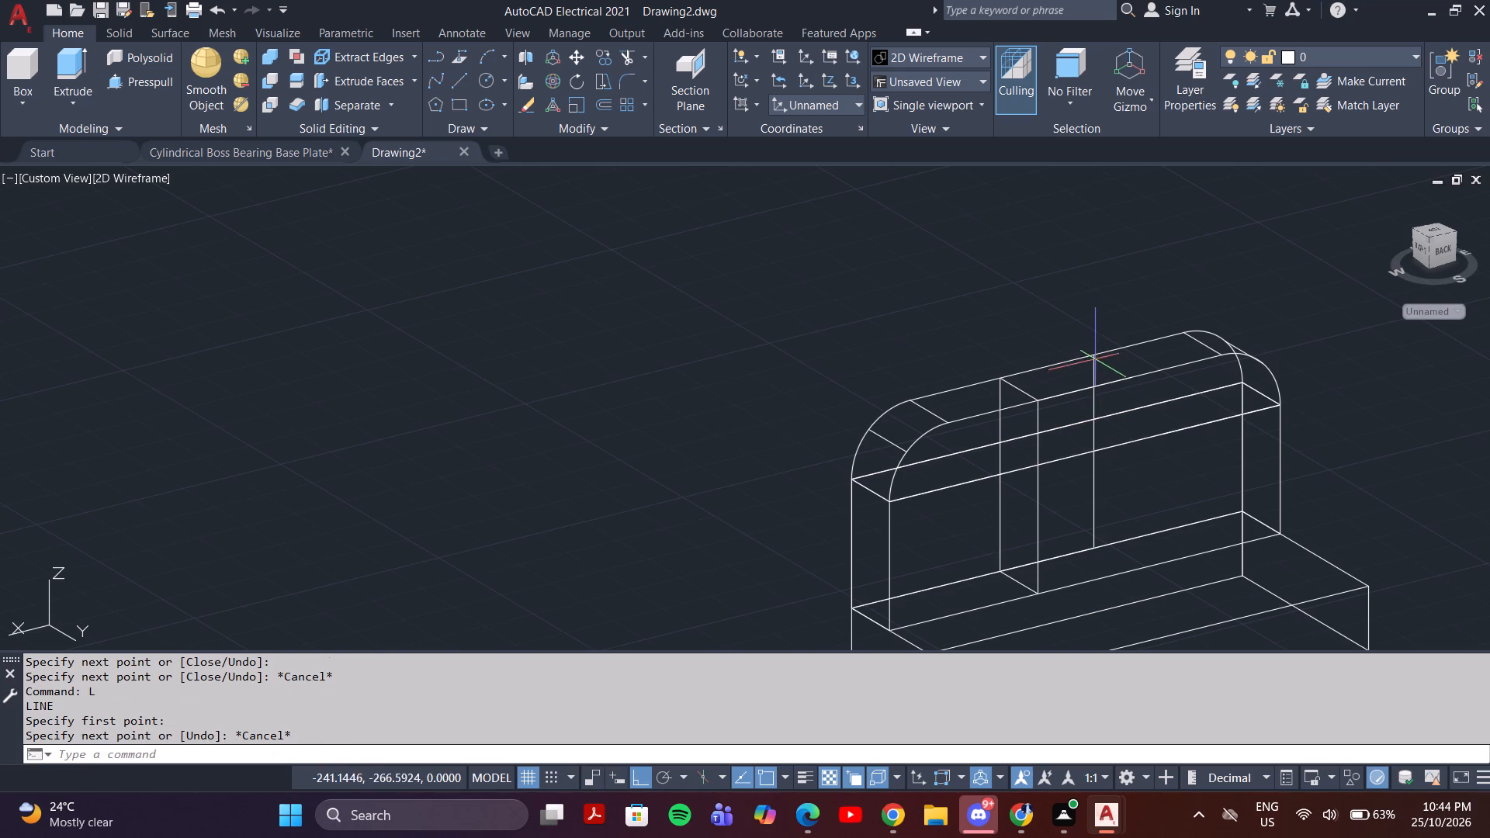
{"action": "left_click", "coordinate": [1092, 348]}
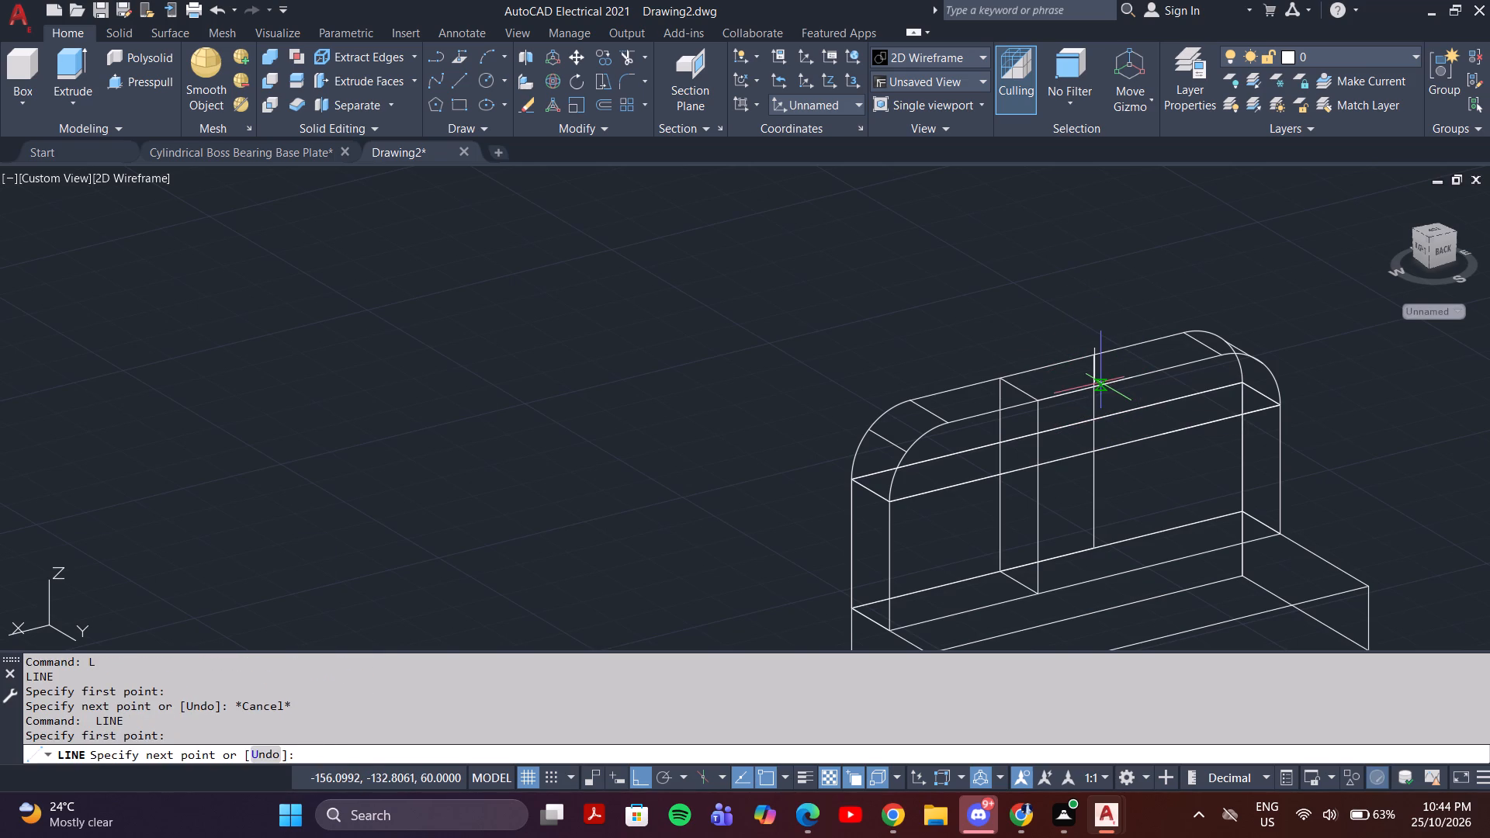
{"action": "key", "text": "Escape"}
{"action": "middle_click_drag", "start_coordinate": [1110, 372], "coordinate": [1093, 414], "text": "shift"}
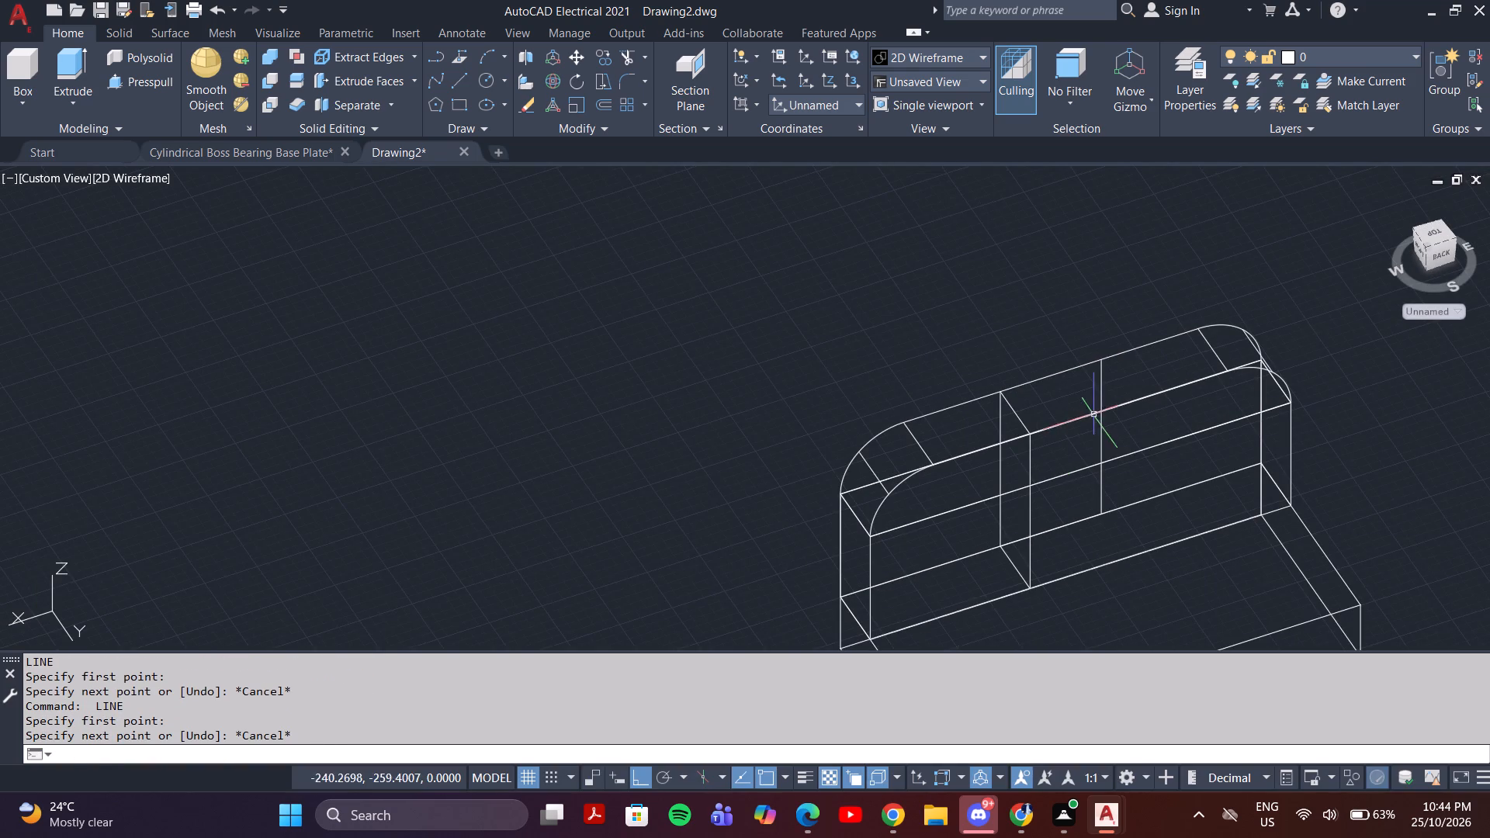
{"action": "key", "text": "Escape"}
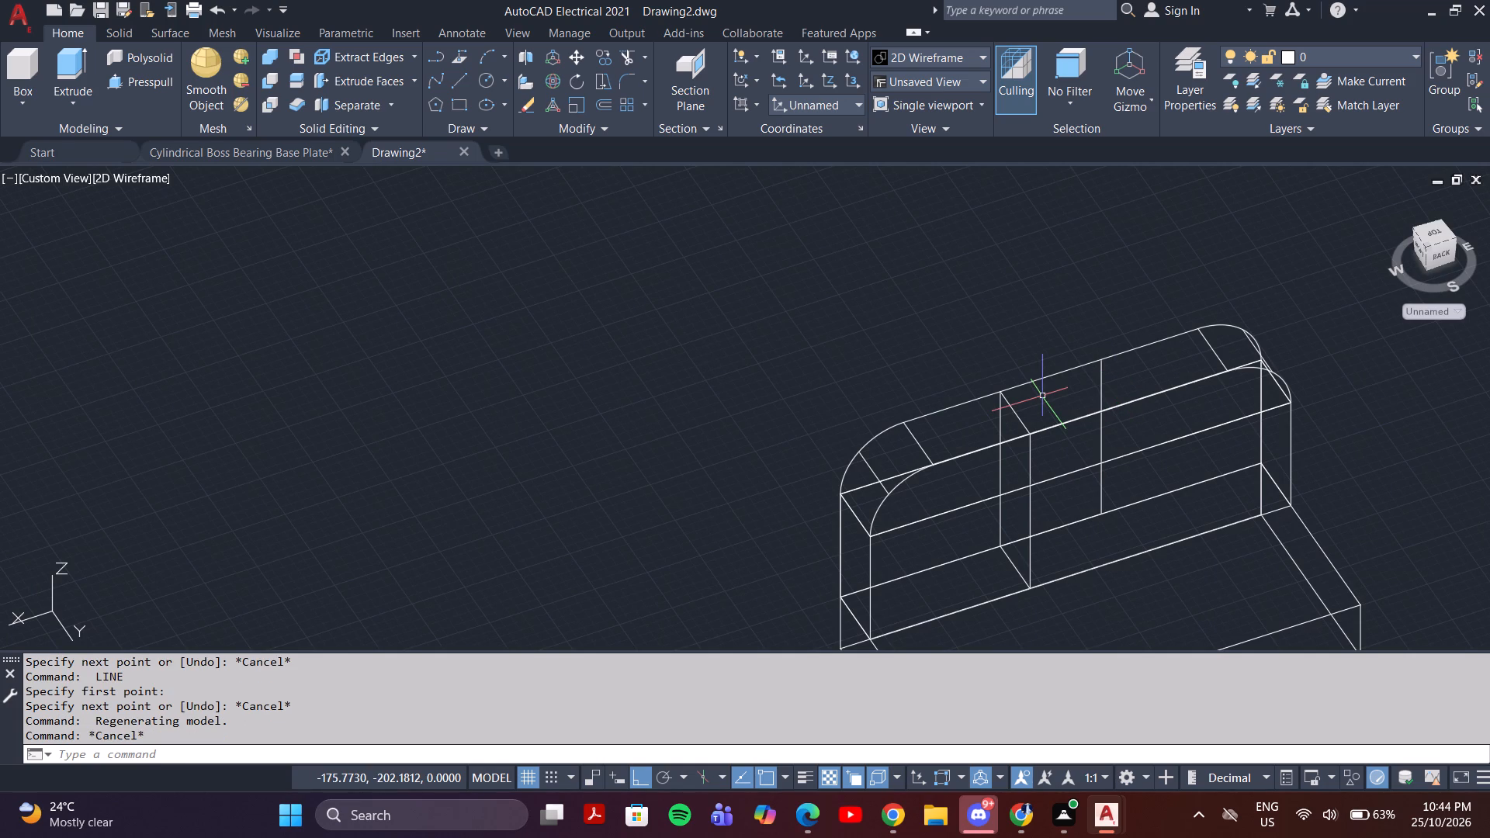
Draw the block's opposite side outline: 15 units across the upright's top, 45 units down, and 15 units back to the rear face.
{"action": "key", "text": "l"}
{"action": "key", "text": "Return"}
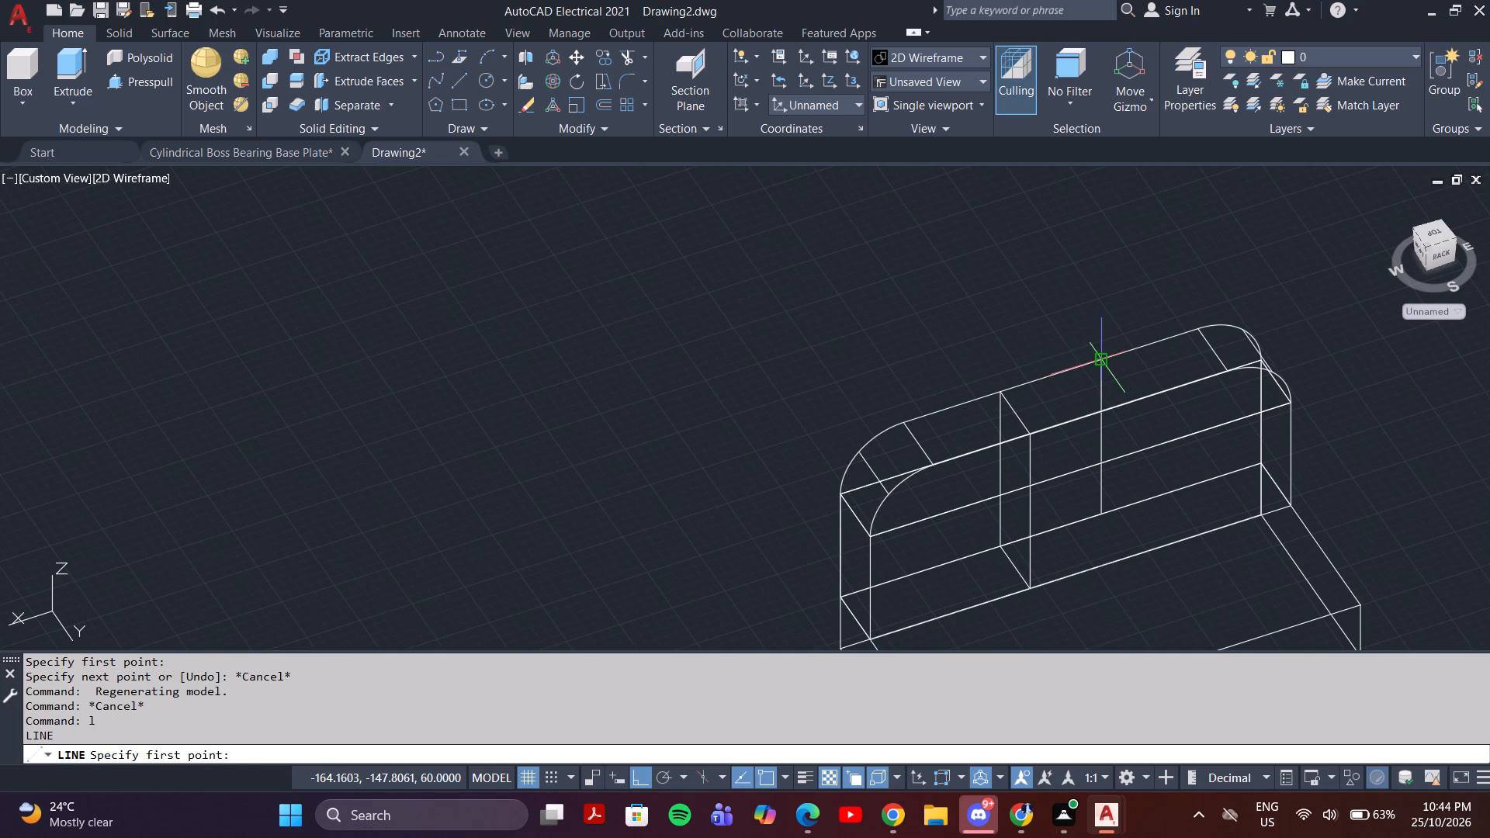
{"action": "left_click", "coordinate": [1104, 359]}
{"action": "scroll", "coordinate": [1128, 397], "scroll_direction": "up", "scroll_amount": 2}
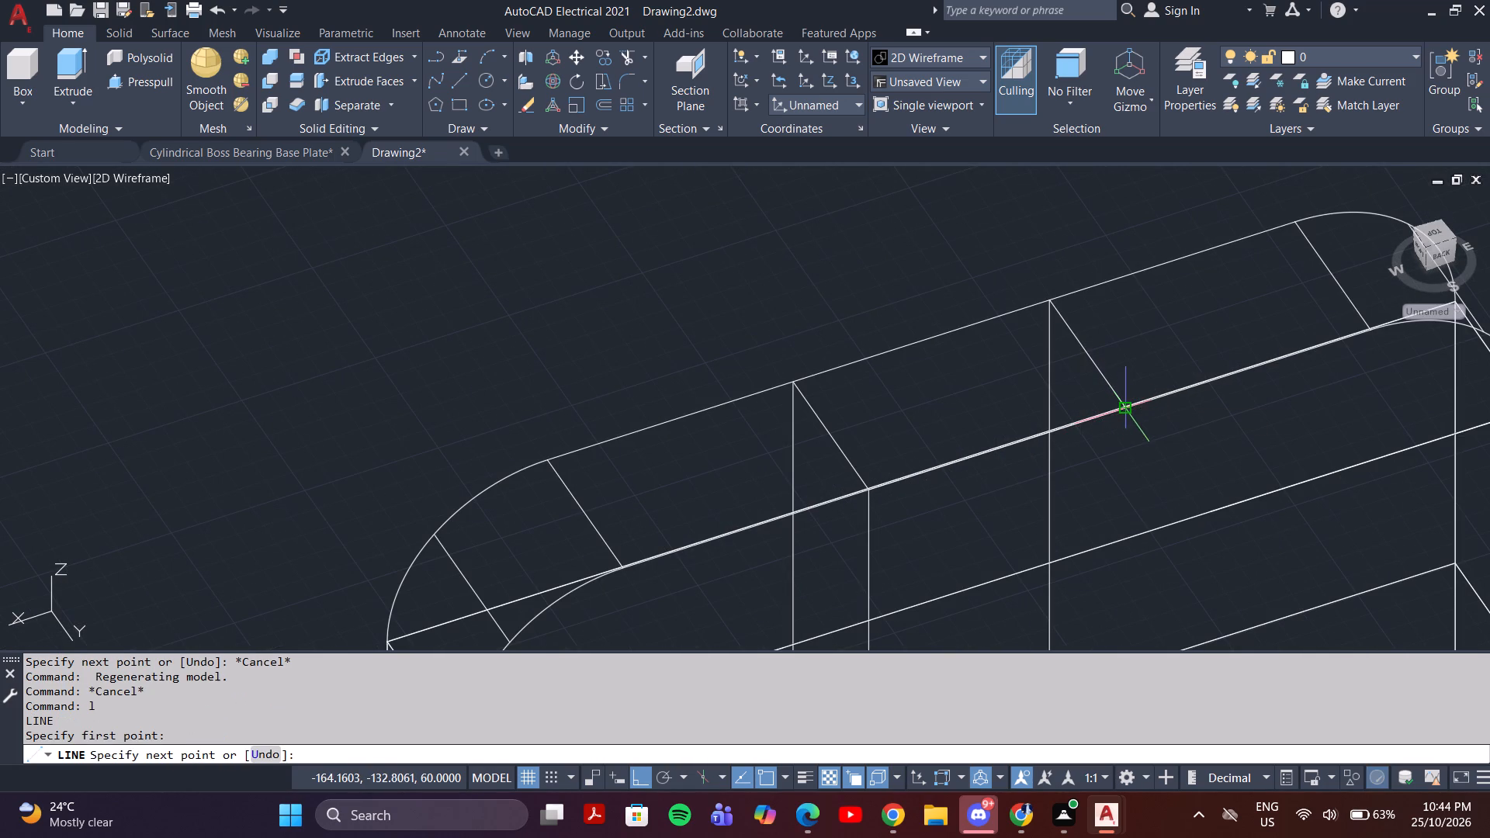
{"action": "left_click", "coordinate": [1128, 412]}
{"action": "middle_click_drag", "start_coordinate": [1135, 495], "coordinate": [1131, 372]}
{"action": "middle_click_drag", "start_coordinate": [1143, 531], "coordinate": [1167, 373]}
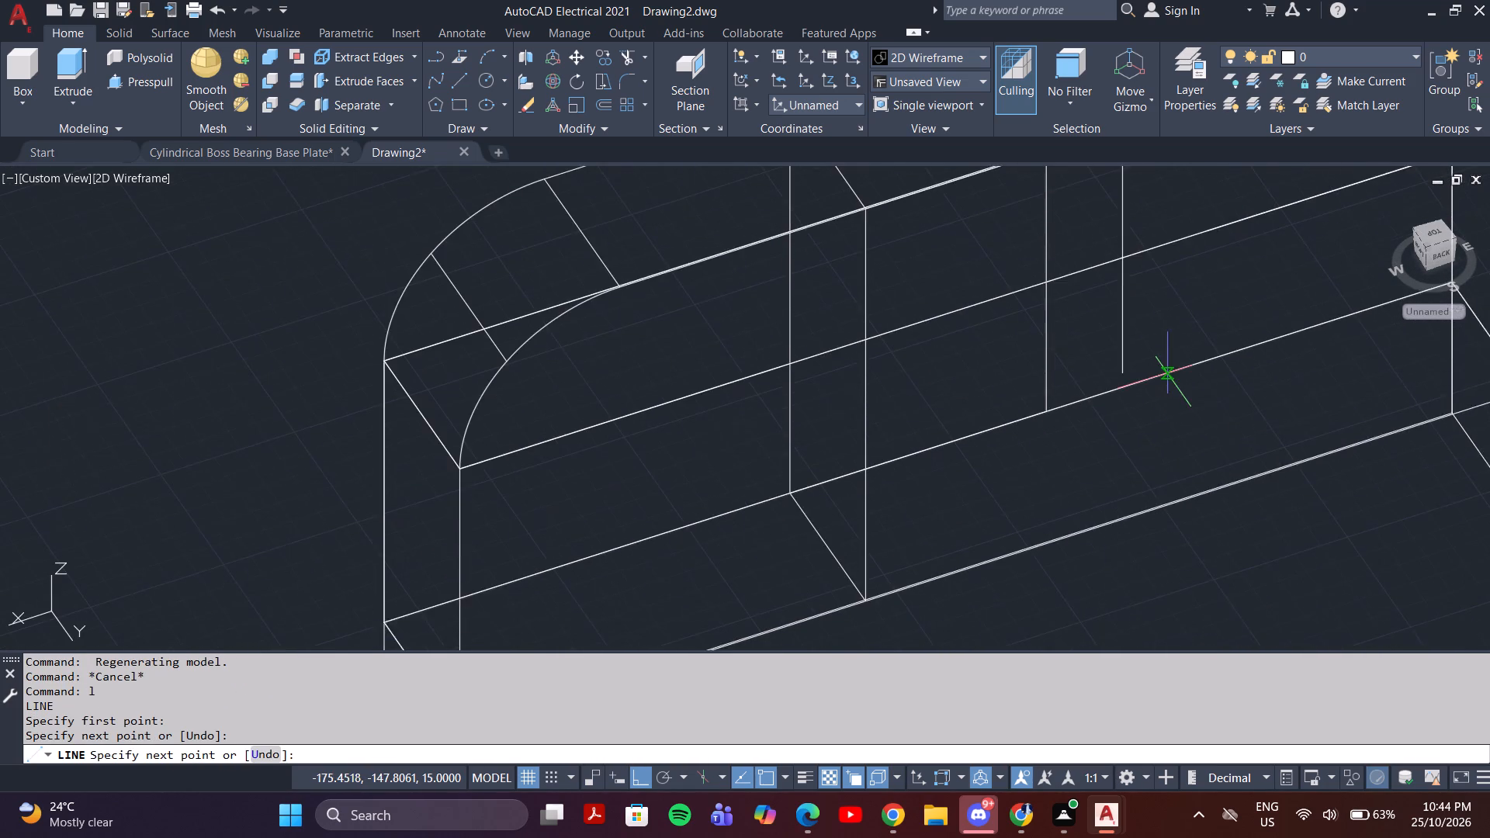
{"action": "scroll", "coordinate": [1167, 373], "scroll_direction": "down", "scroll_amount": 2}
{"action": "middle_click_drag", "start_coordinate": [1167, 396], "coordinate": [1180, 344]}
{"action": "middle_click_drag", "start_coordinate": [1180, 344], "coordinate": [1197, 303], "text": "shift"}
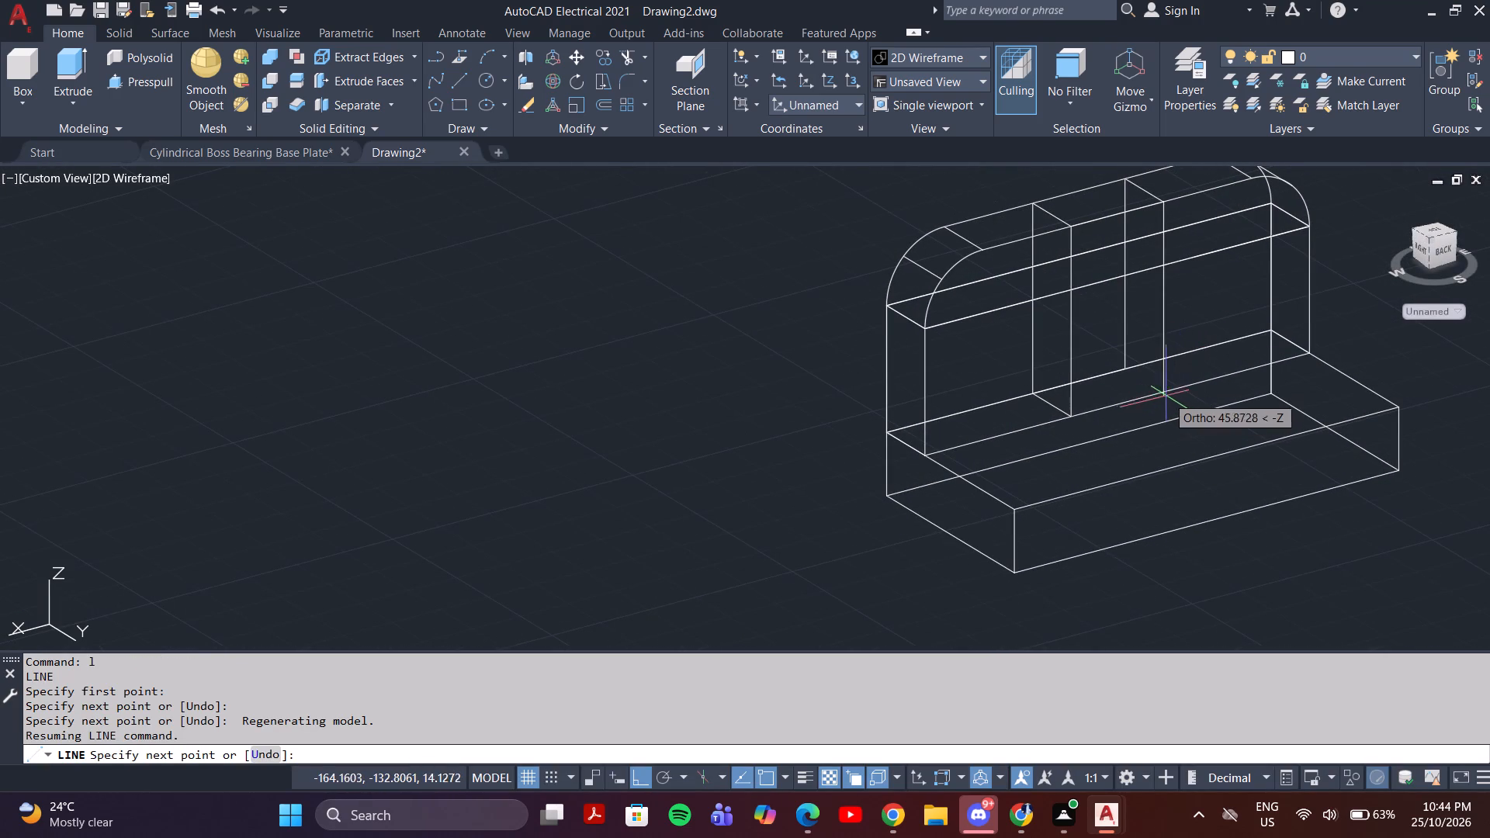
{"action": "left_click", "coordinate": [1166, 393]}
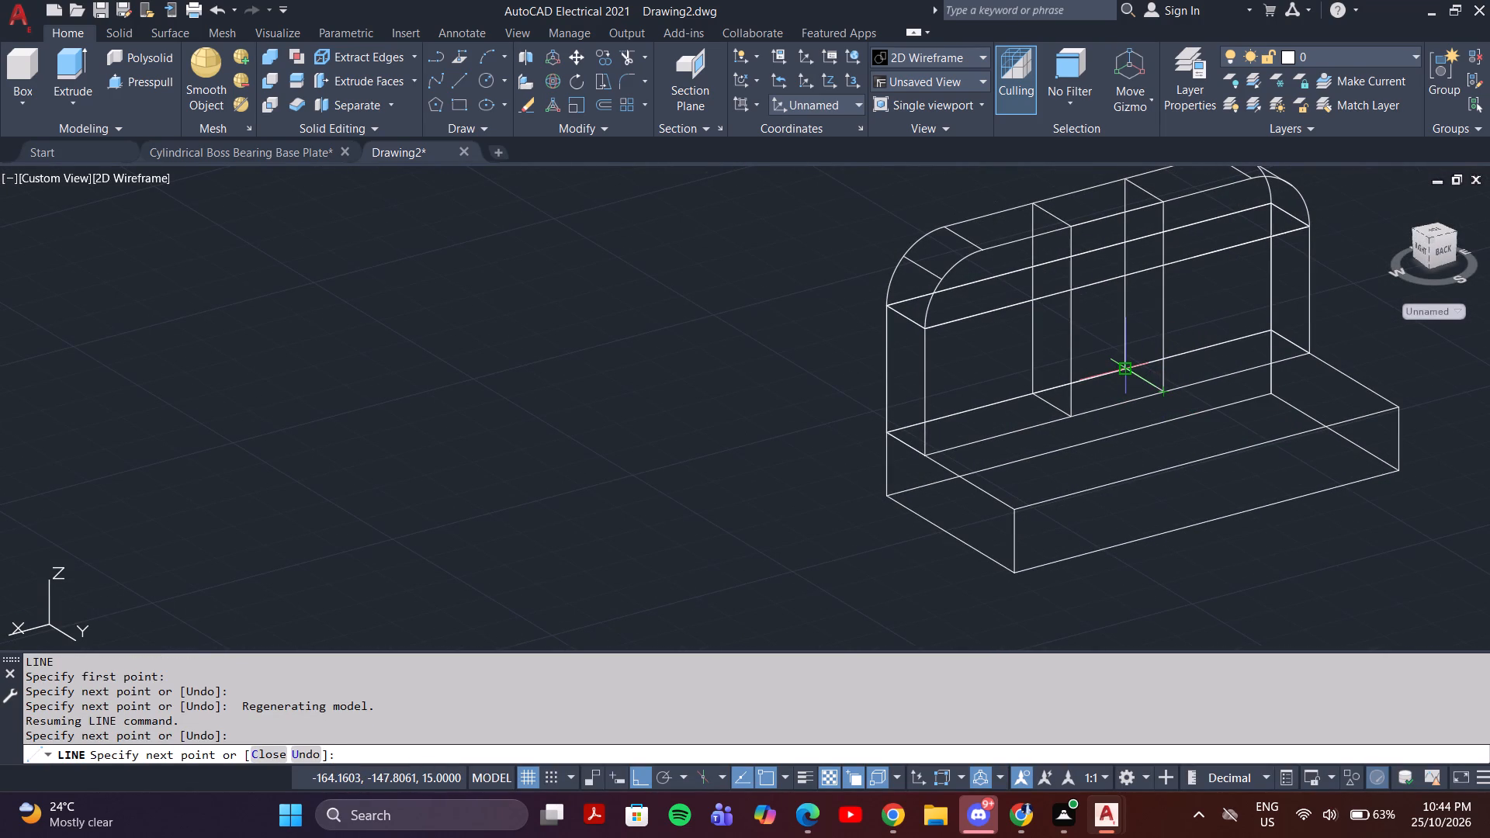
{"action": "left_click", "coordinate": [1124, 369]}
{"action": "key", "text": "Escape"}
Join the two side outlines on the upright's front face with 24-unit horizontal lines along the base and along the top.
{"action": "key", "text": "l"}
{"action": "key", "text": "Return"}
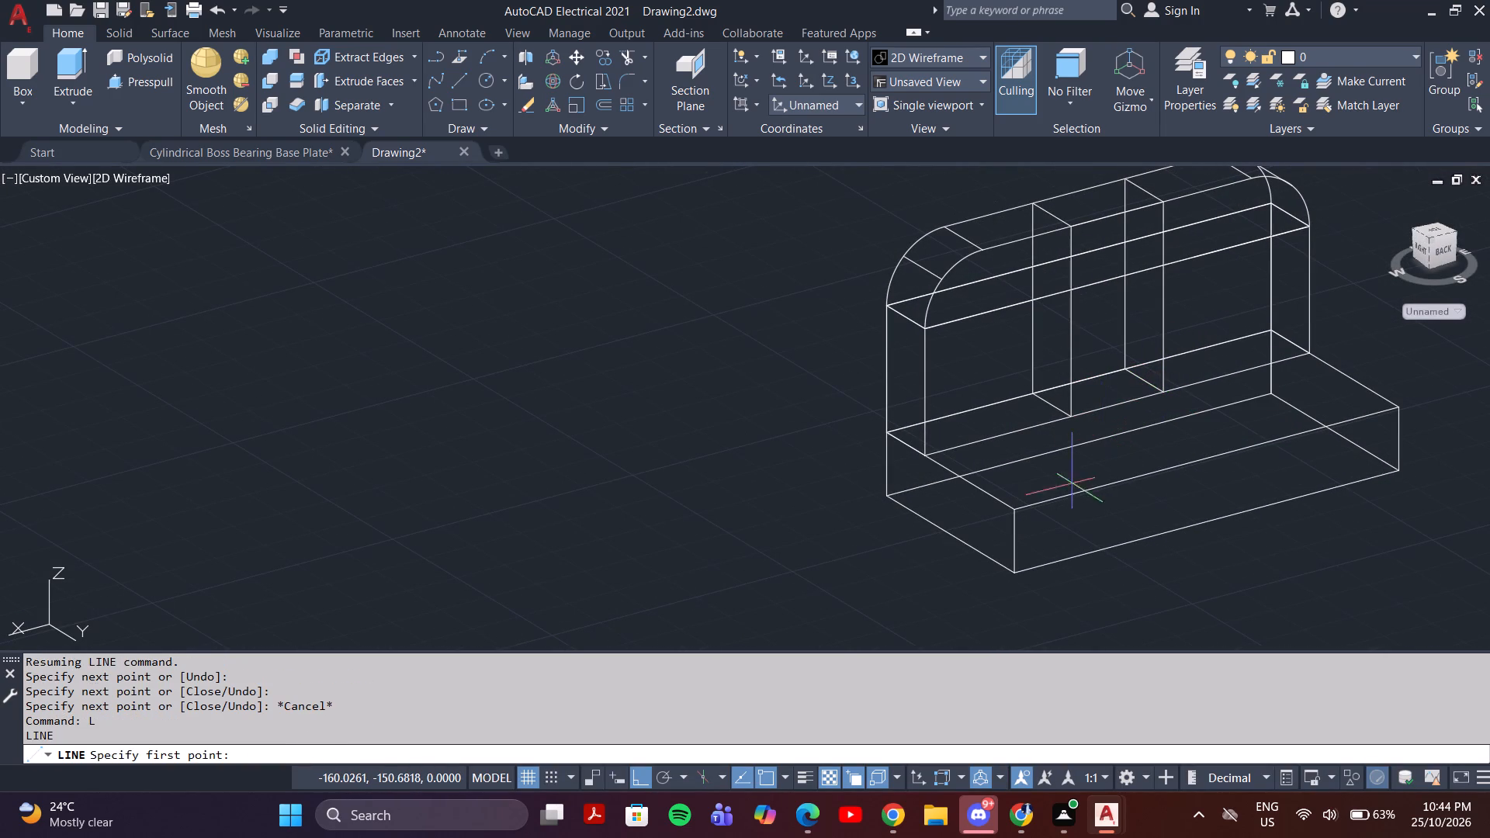
{"action": "left_click", "coordinate": [1068, 418]}
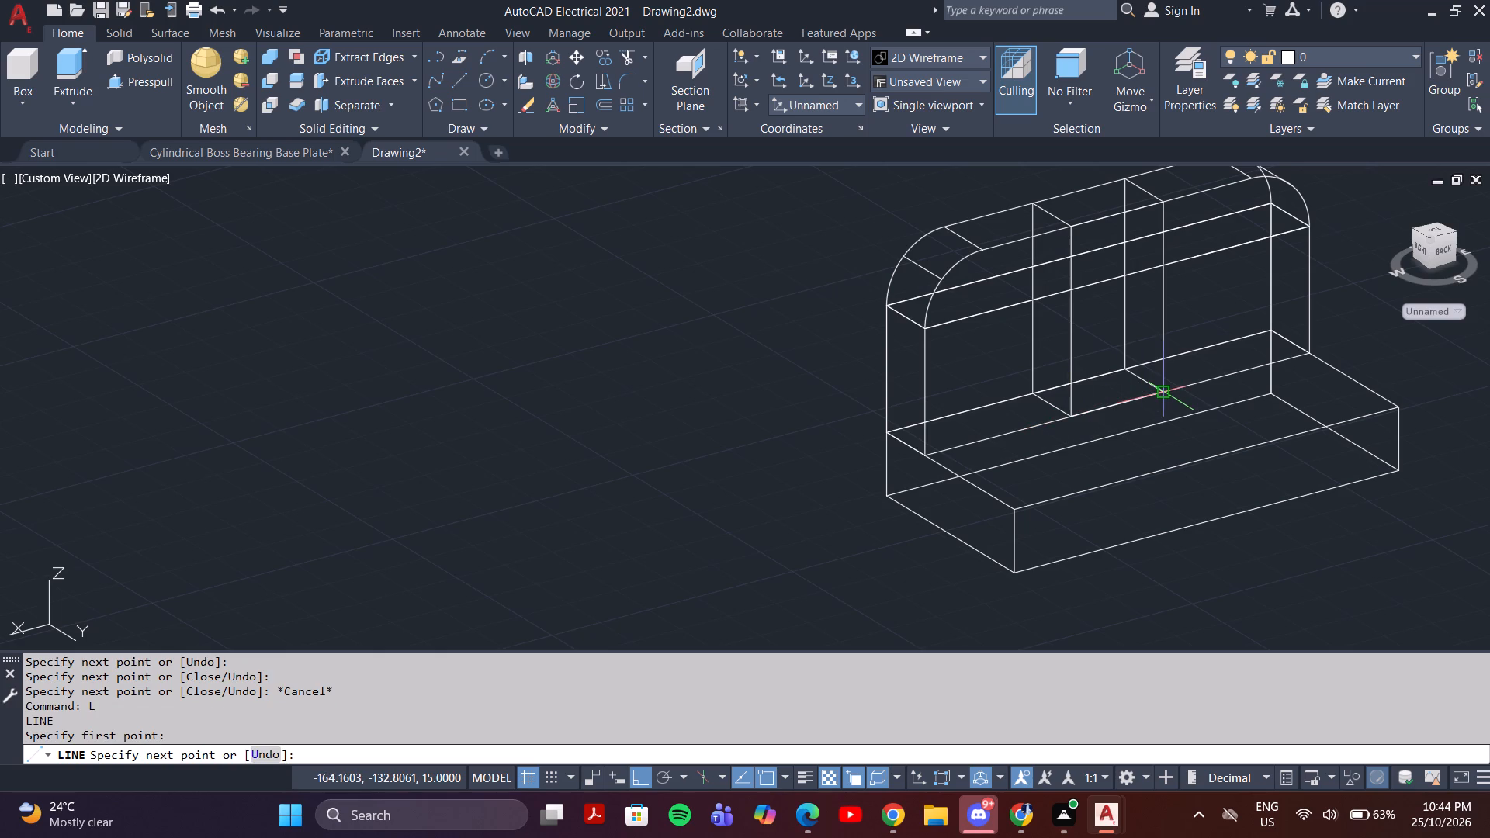
{"action": "left_click", "coordinate": [1166, 396]}
{"action": "key", "text": "Escape"}
{"action": "key", "text": "l"}
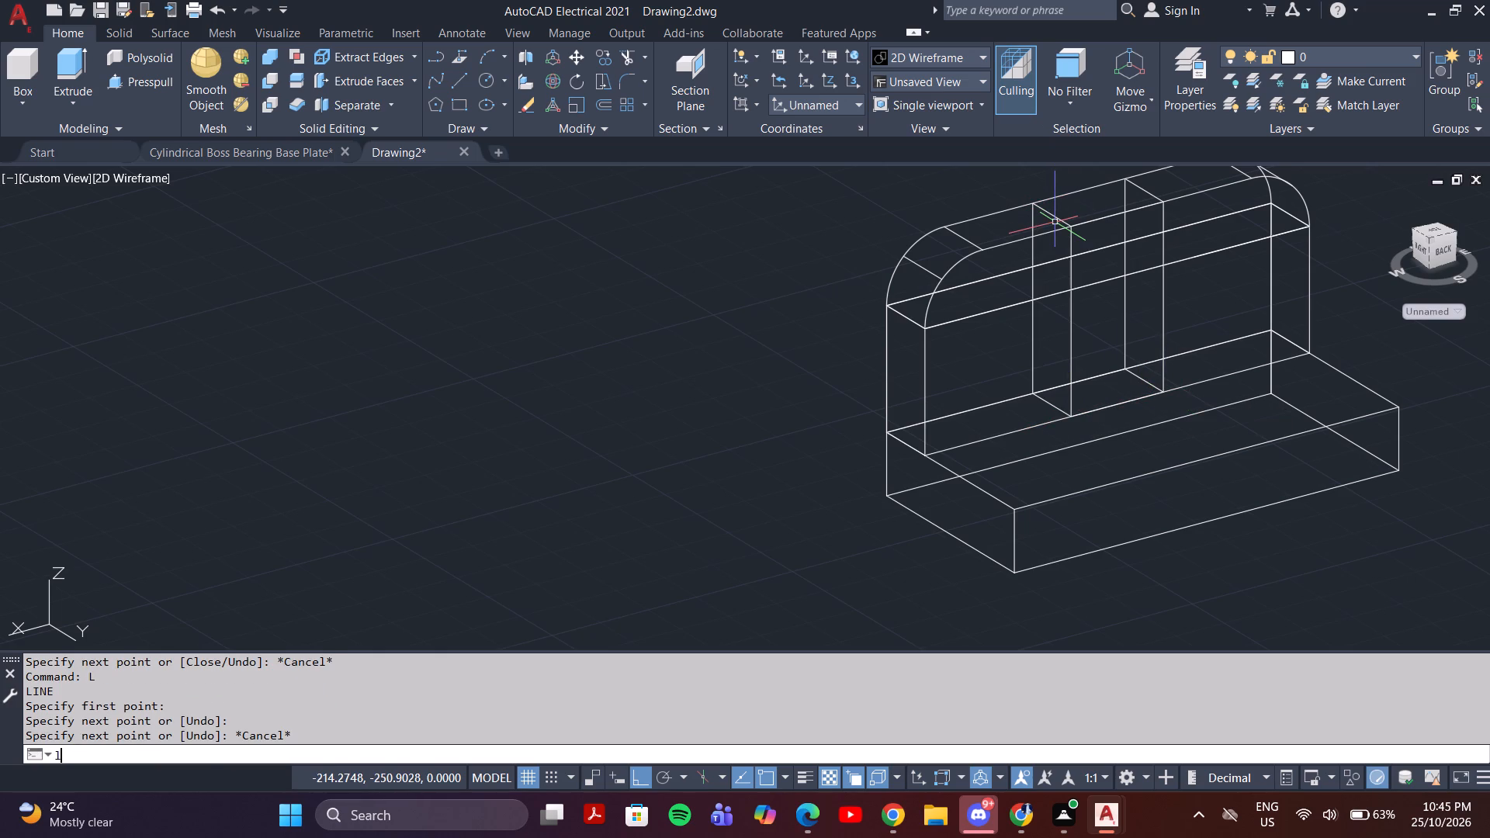
{"action": "key", "text": "Return"}
{"action": "left_click", "coordinate": [1073, 227]}
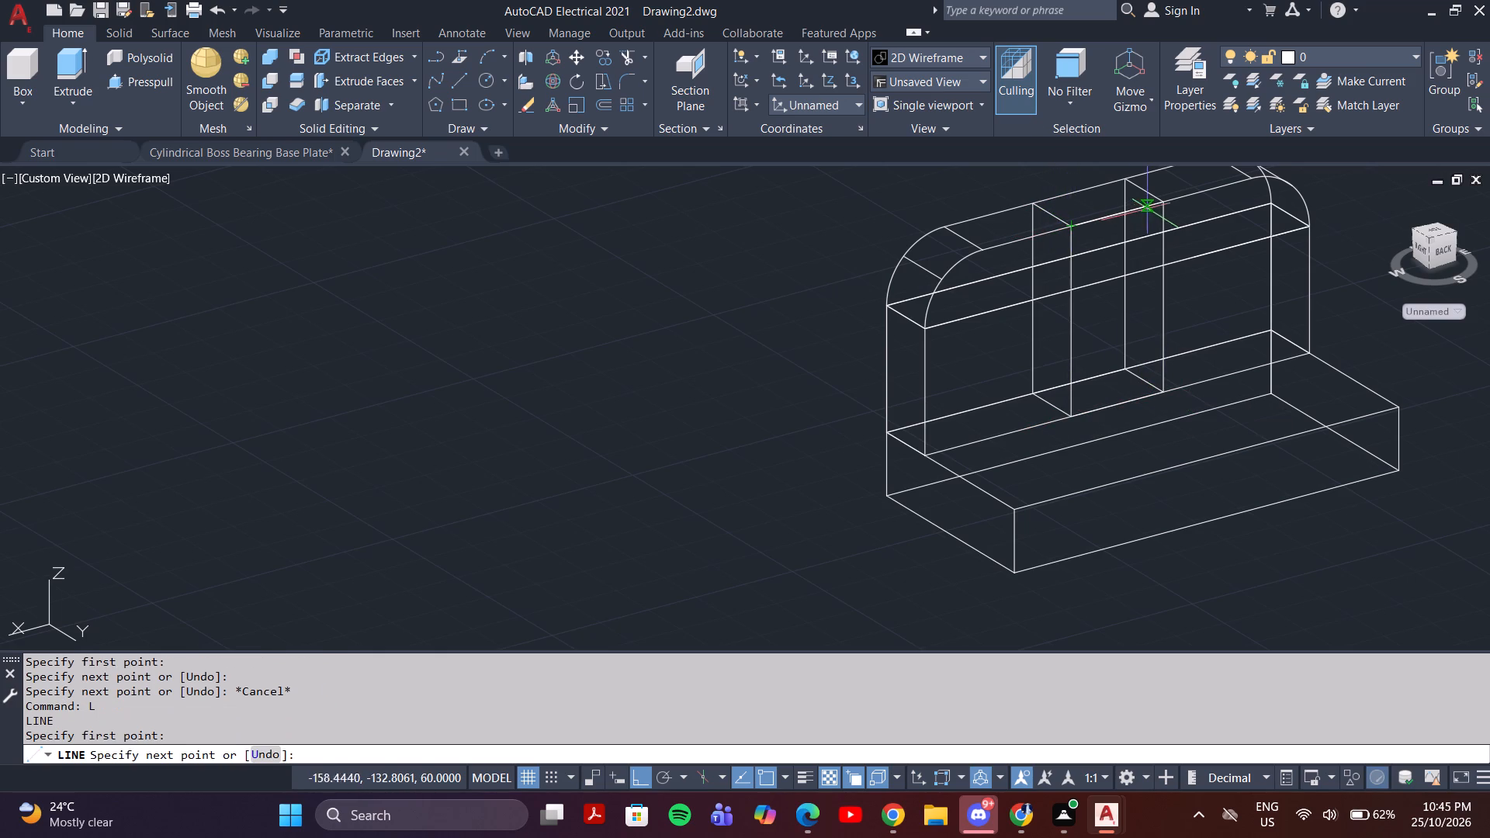
{"action": "left_click", "coordinate": [1160, 203]}
{"action": "key", "text": "Escape"}
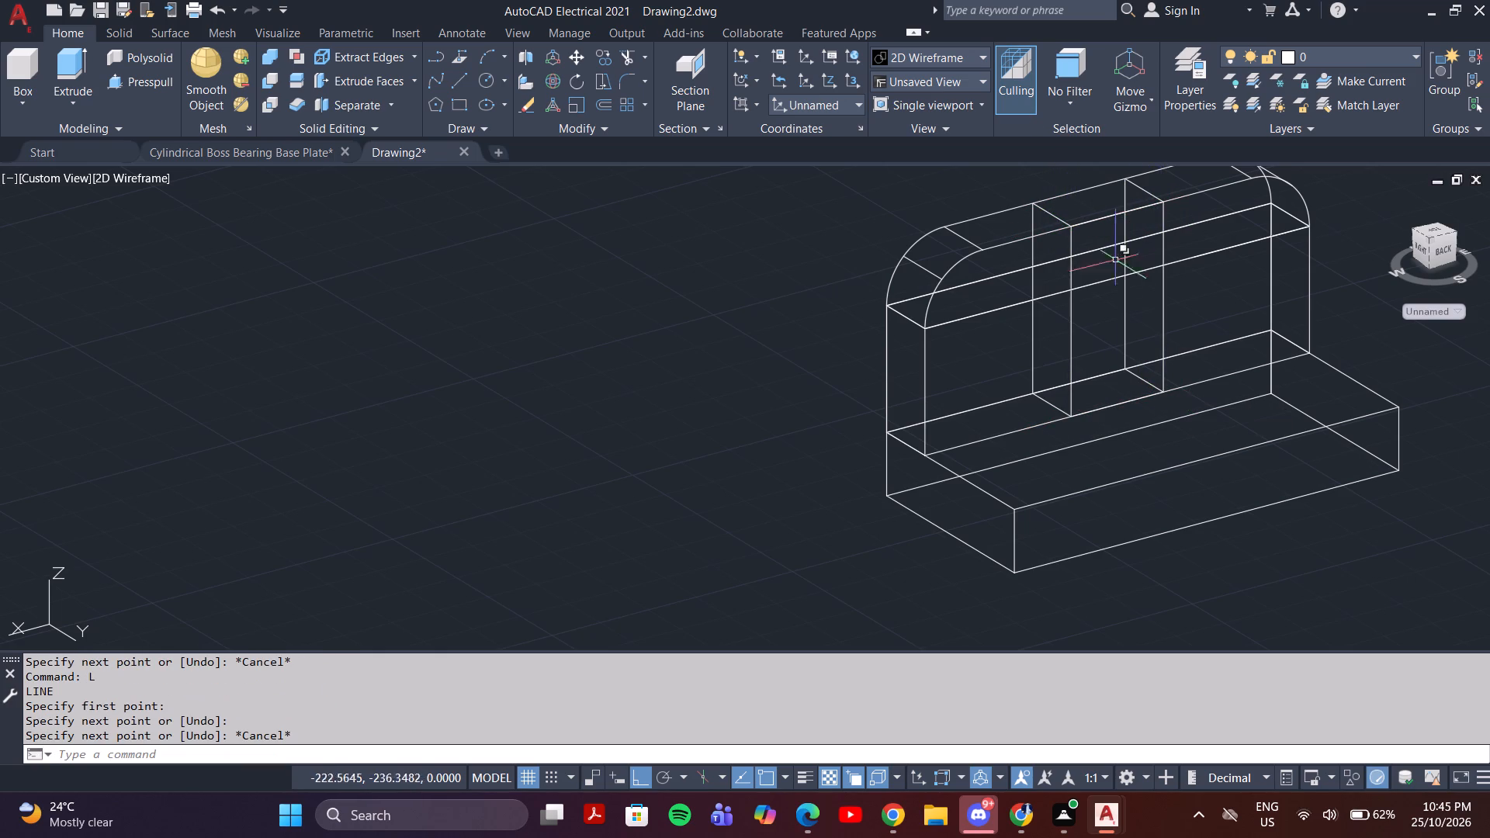
Draw a 24-unit line along the upright's rear top edge between the two side outlines.
{"action": "middle_click_drag", "start_coordinate": [1108, 284], "coordinate": [1100, 341], "text": "shift"}
{"action": "key", "text": "l"}
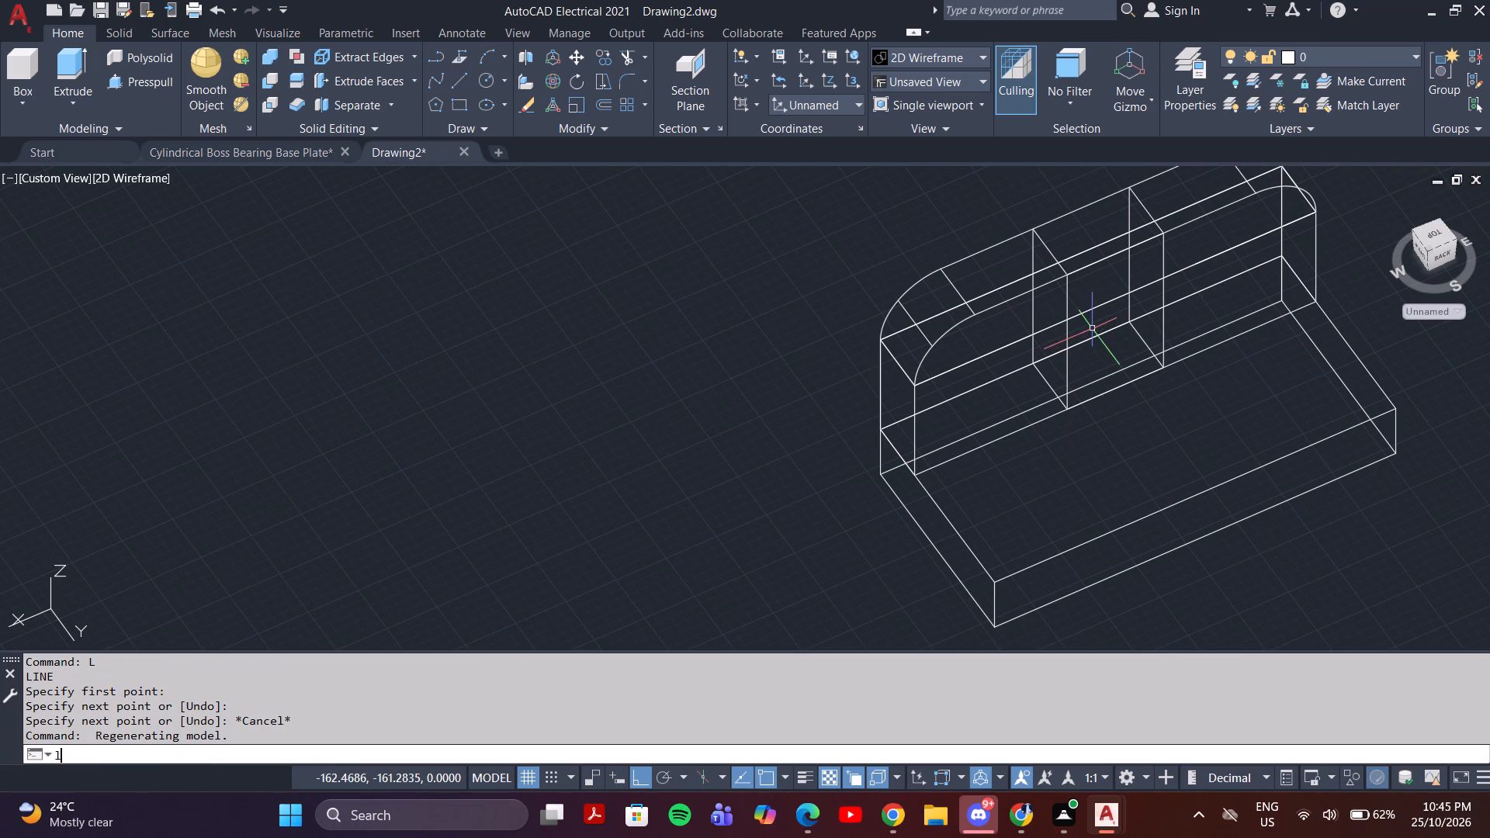
{"action": "key", "text": "Return"}
{"action": "left_click", "coordinate": [1033, 229]}
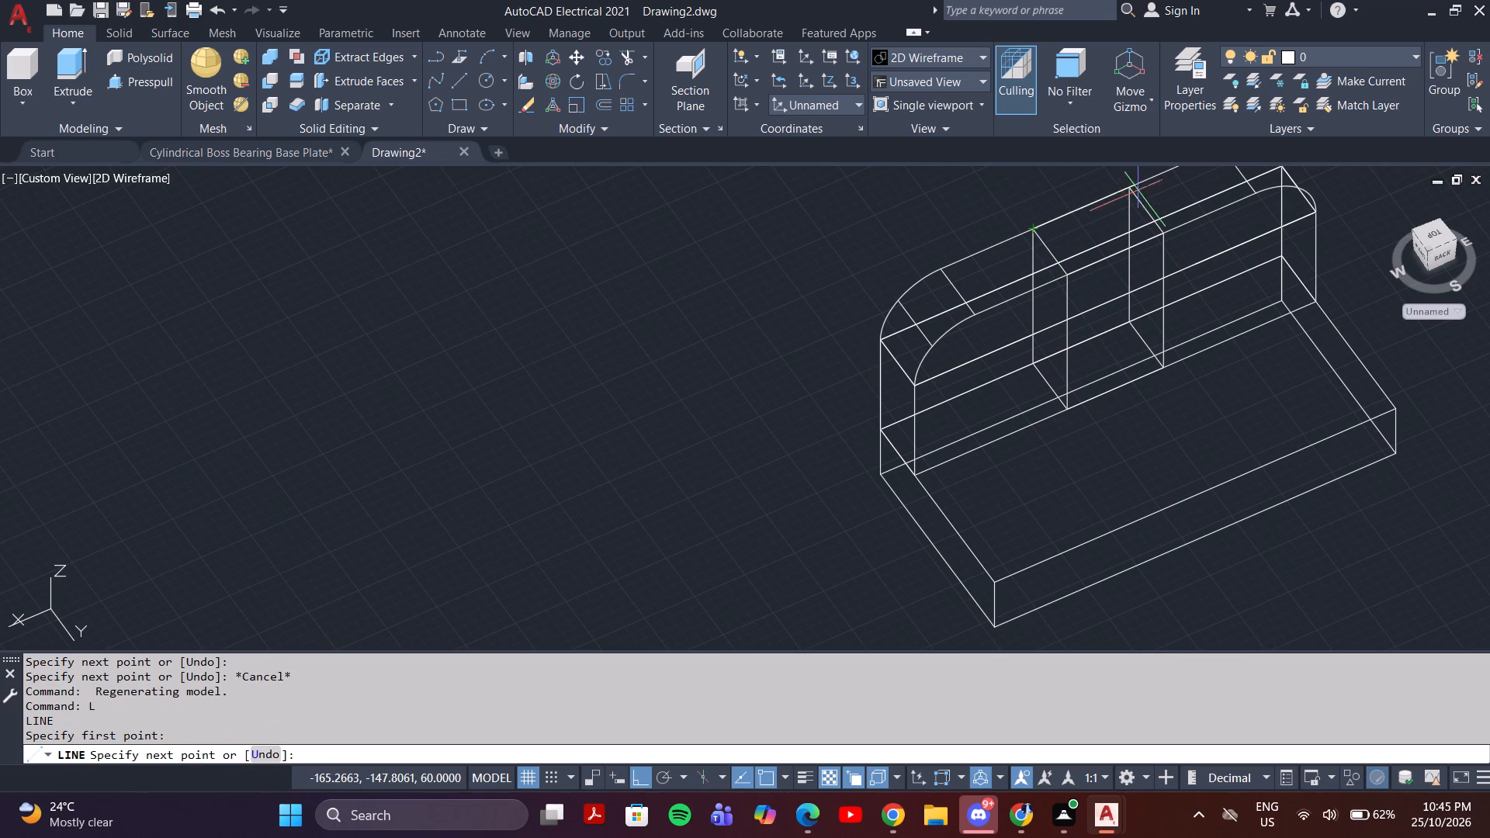
{"action": "left_click", "coordinate": [1127, 188]}
{"action": "key", "text": "Escape"}
Draw a closed 24 by 45 unit rectangle of lines on the upright's rear face between the block's two side outlines.
{"action": "middle_click_drag", "start_coordinate": [1101, 259], "coordinate": [1115, 262], "text": "shift"}
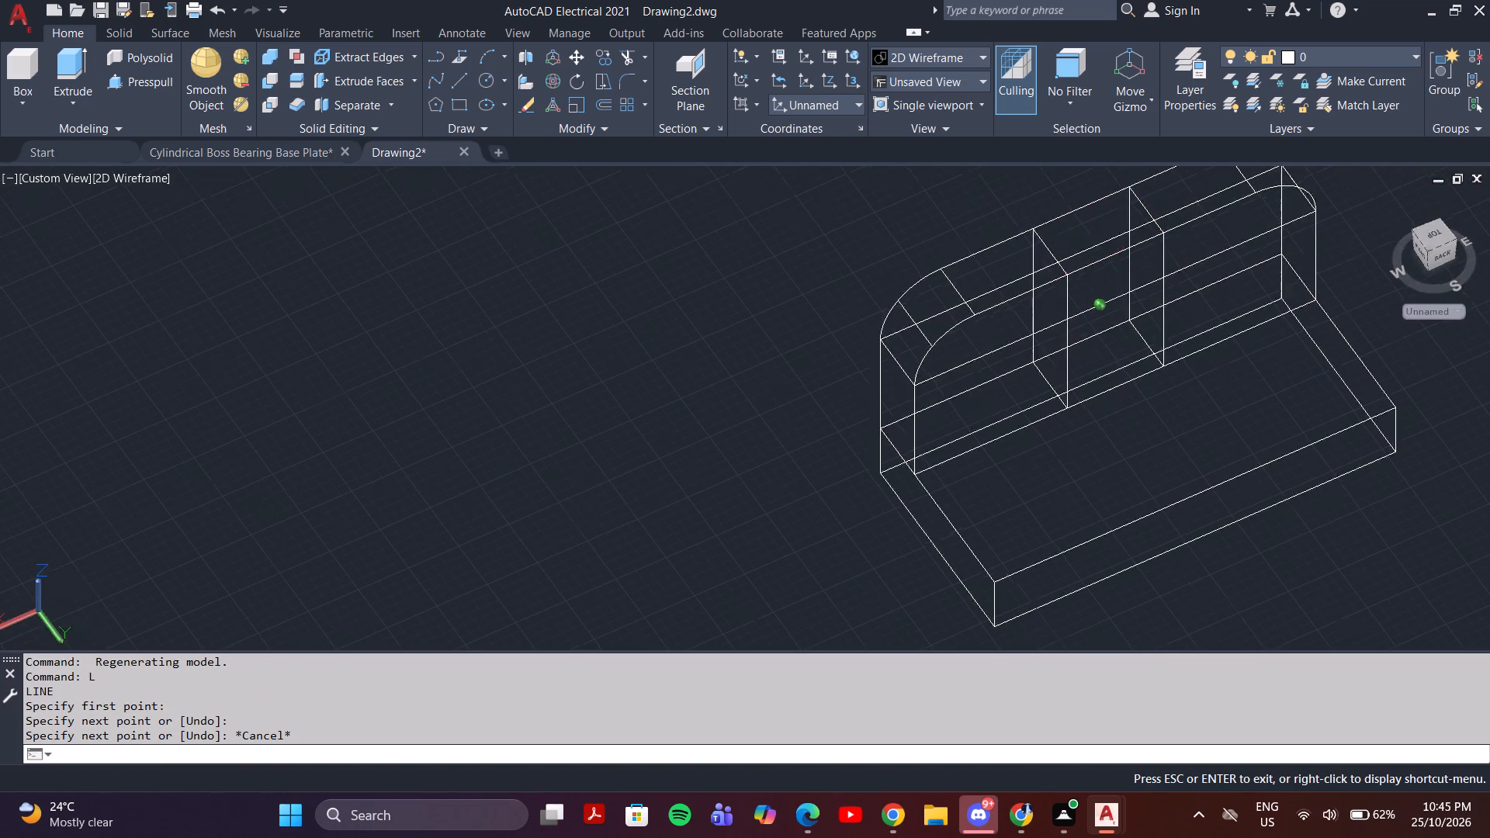
{"action": "middle_click_drag", "start_coordinate": [1115, 262], "coordinate": [1321, 212], "text": "shift"}
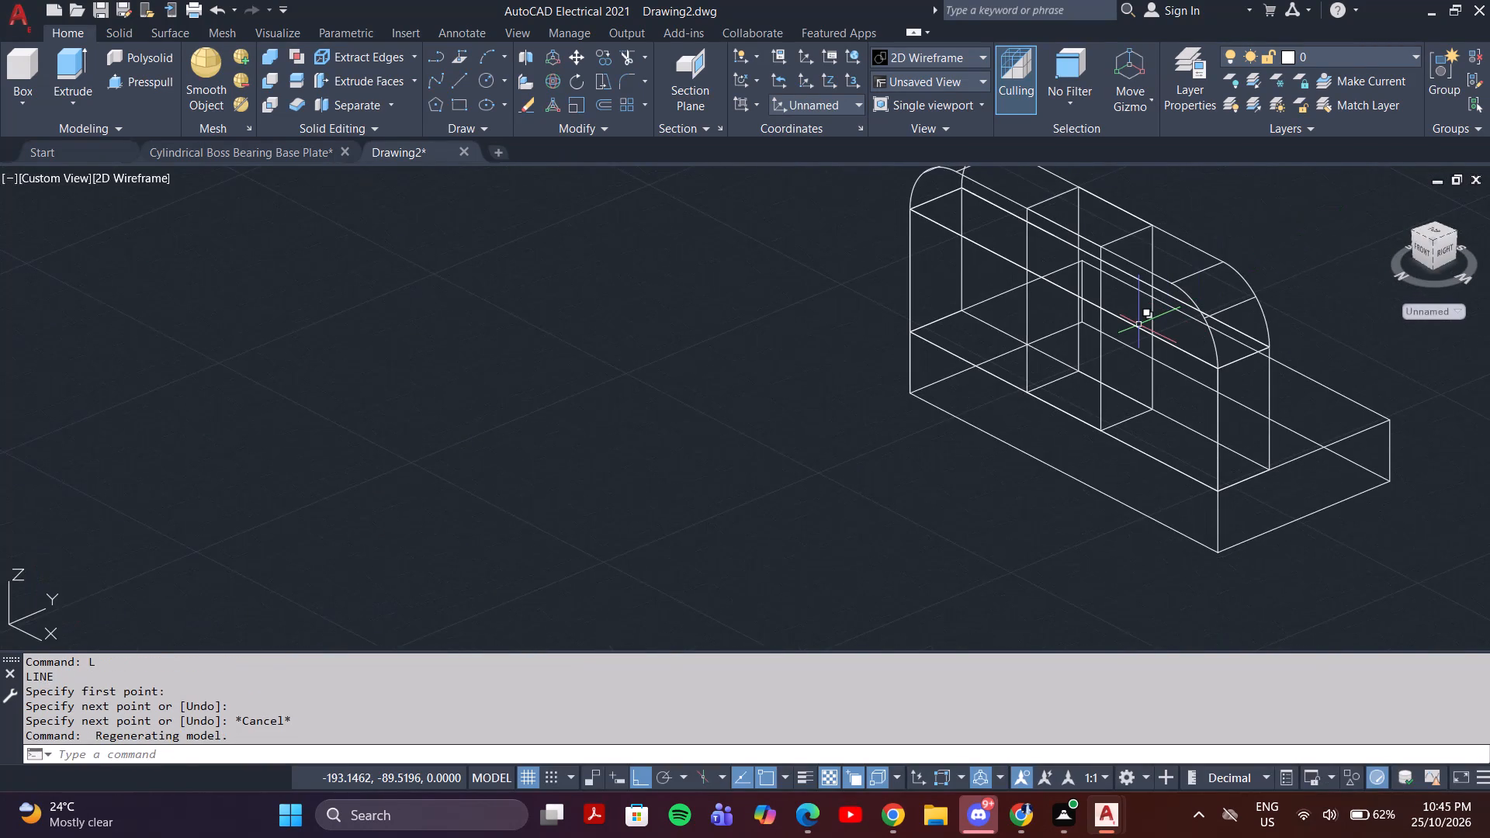
{"action": "key", "text": "l"}
{"action": "key", "text": "Return"}
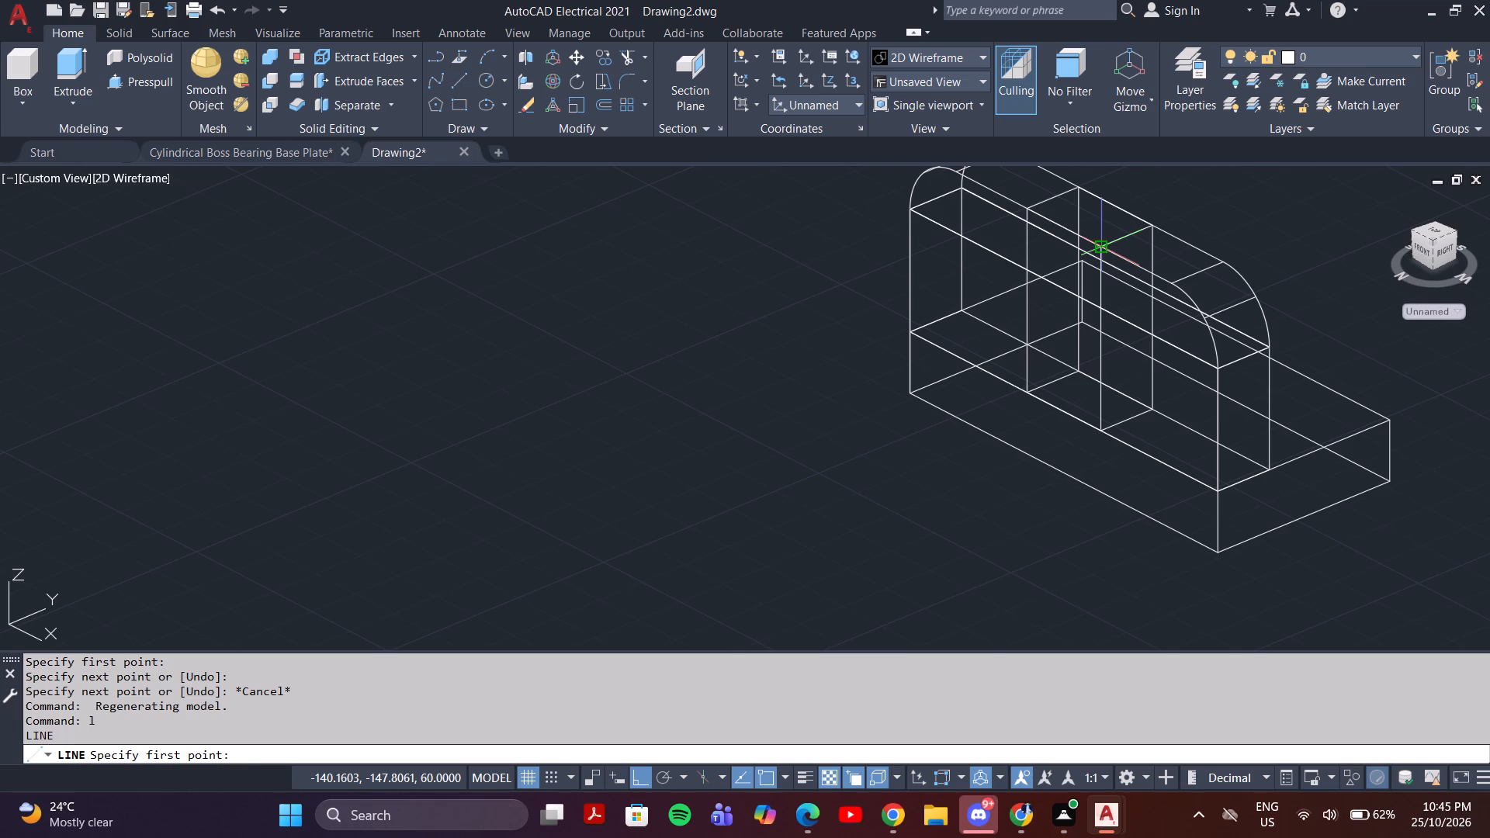
{"action": "left_click", "coordinate": [1101, 247]}
{"action": "left_click", "coordinate": [1101, 432]}
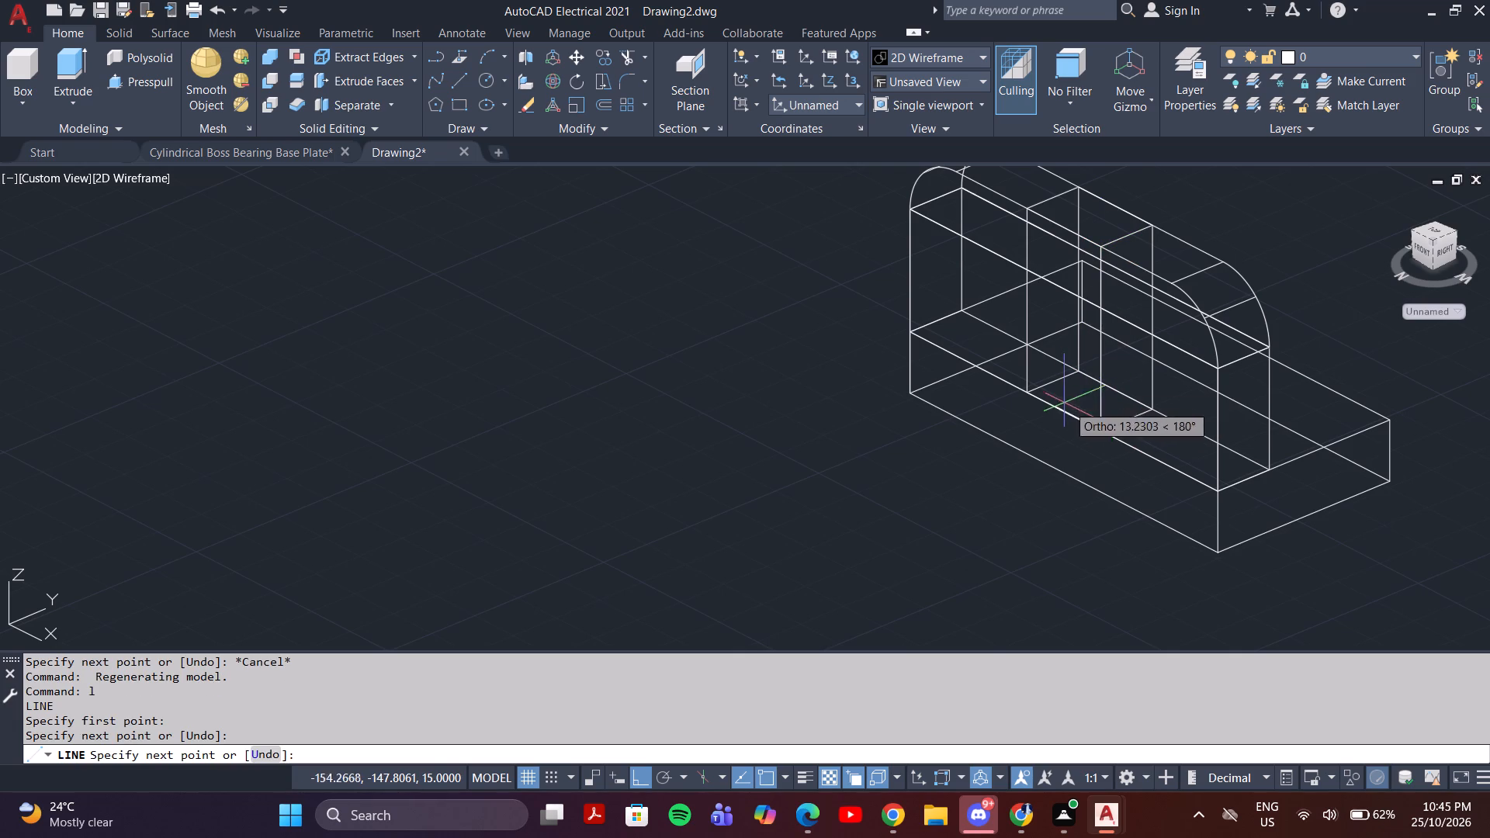
{"action": "left_click", "coordinate": [1028, 391]}
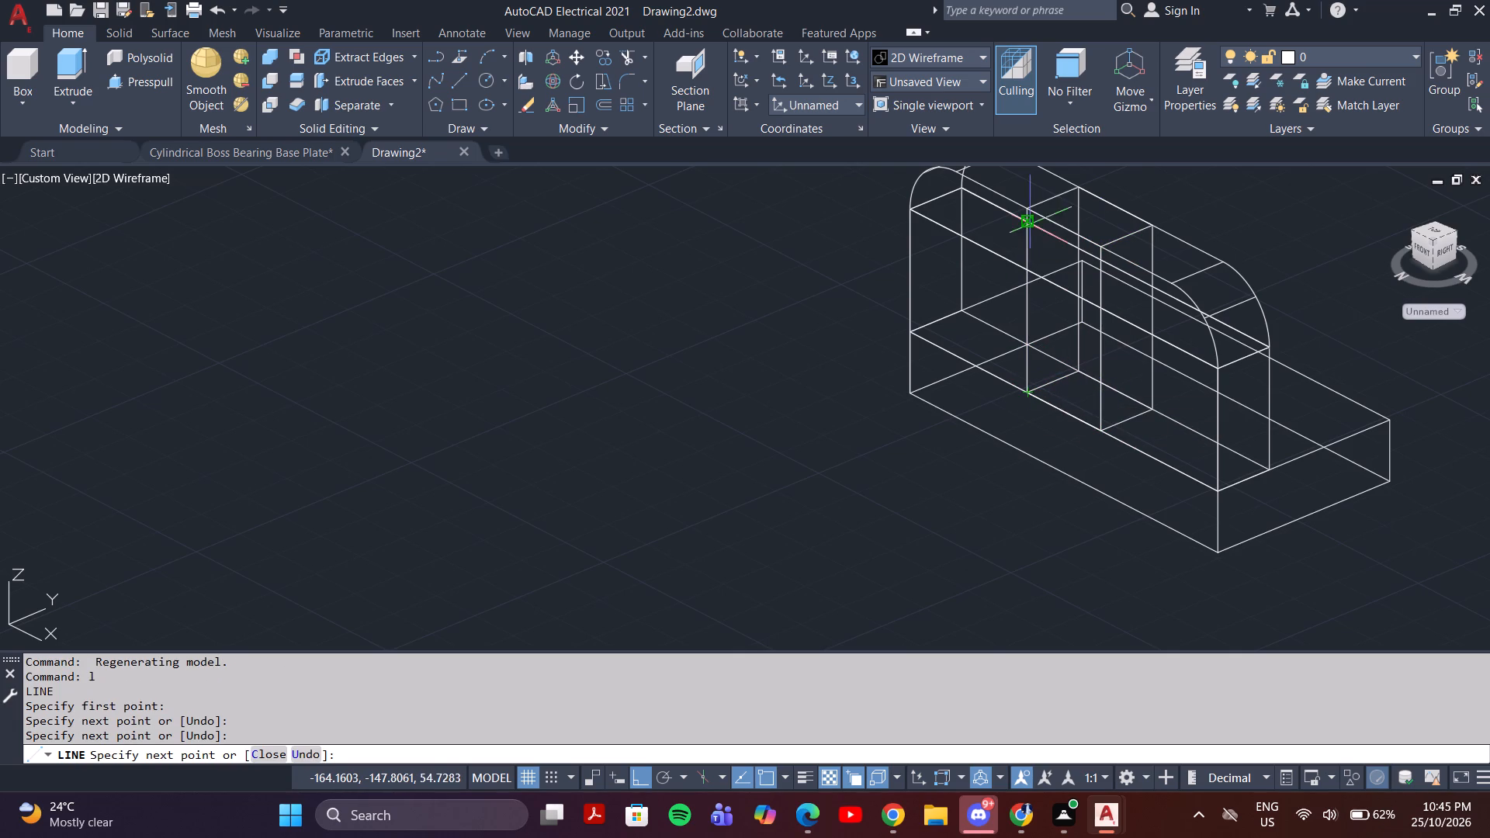
{"action": "left_click", "coordinate": [1027, 208]}
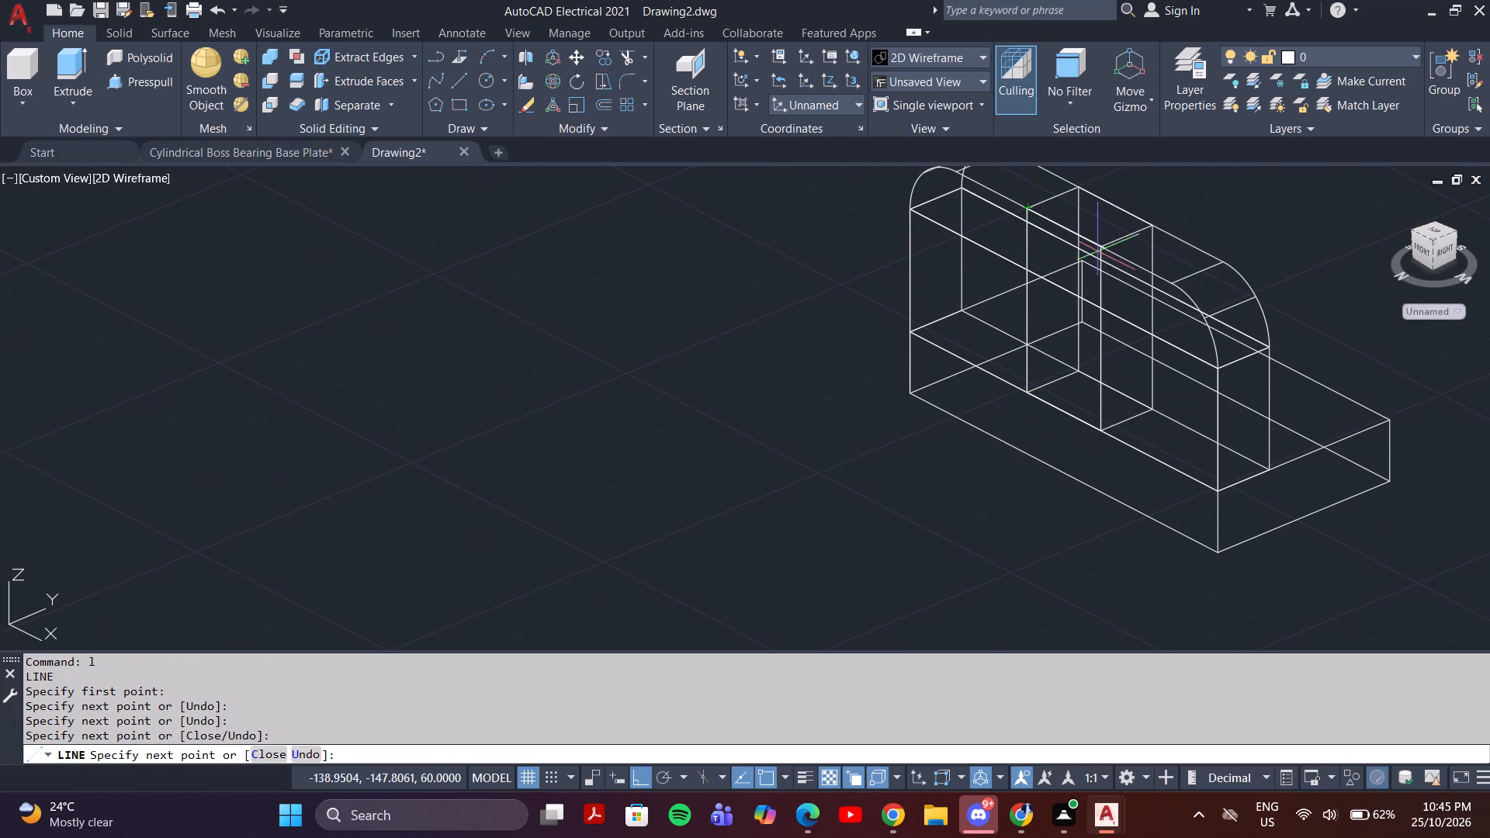
{"action": "scroll", "coordinate": [1098, 248], "scroll_direction": "up", "scroll_amount": 4}
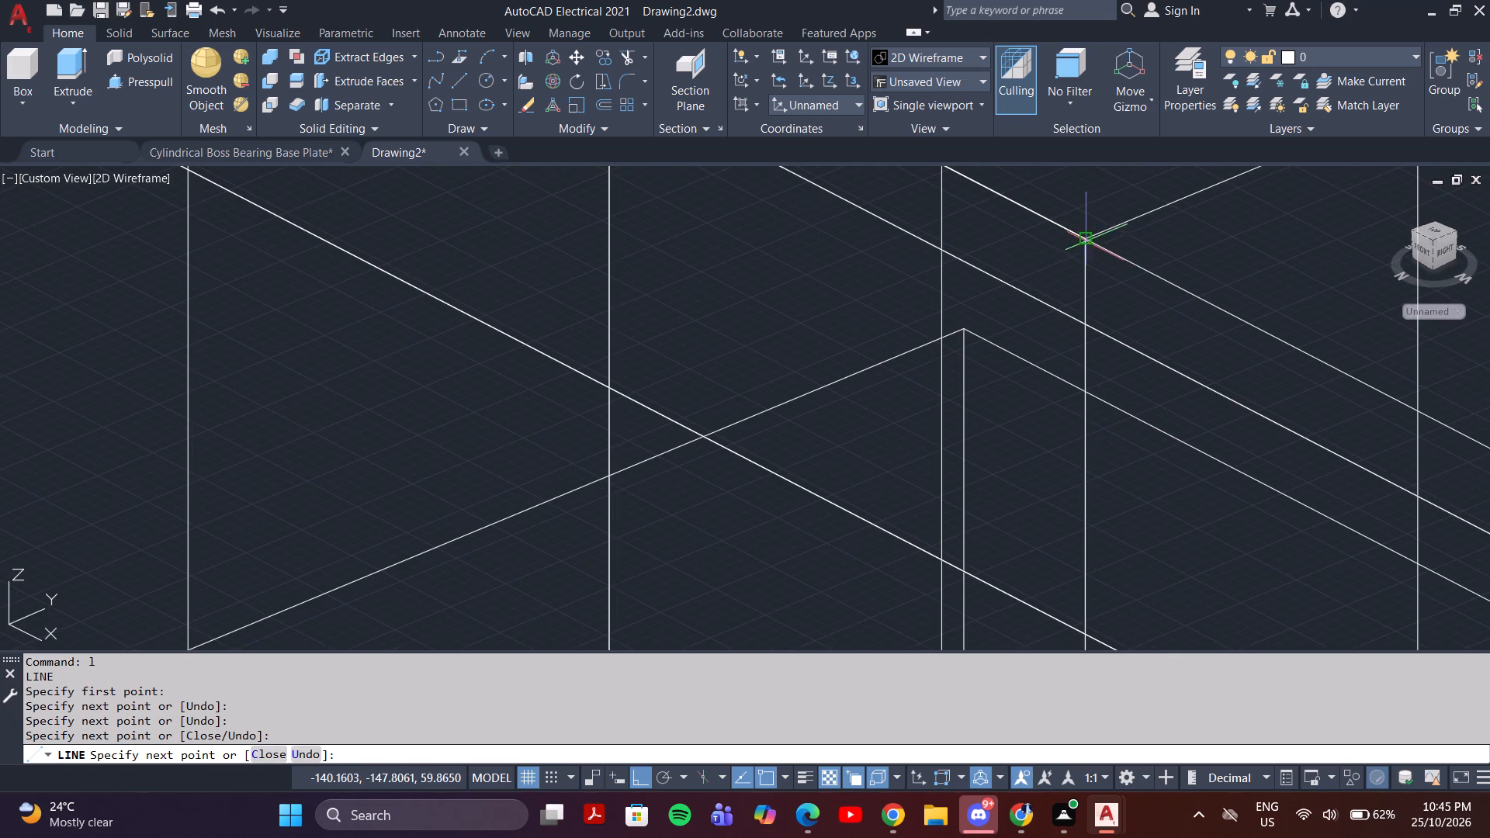
{"action": "left_click", "coordinate": [1086, 241]}
{"action": "key", "text": "Escape"}
{"action": "scroll", "coordinate": [1083, 278], "scroll_direction": "down", "scroll_amount": 3}
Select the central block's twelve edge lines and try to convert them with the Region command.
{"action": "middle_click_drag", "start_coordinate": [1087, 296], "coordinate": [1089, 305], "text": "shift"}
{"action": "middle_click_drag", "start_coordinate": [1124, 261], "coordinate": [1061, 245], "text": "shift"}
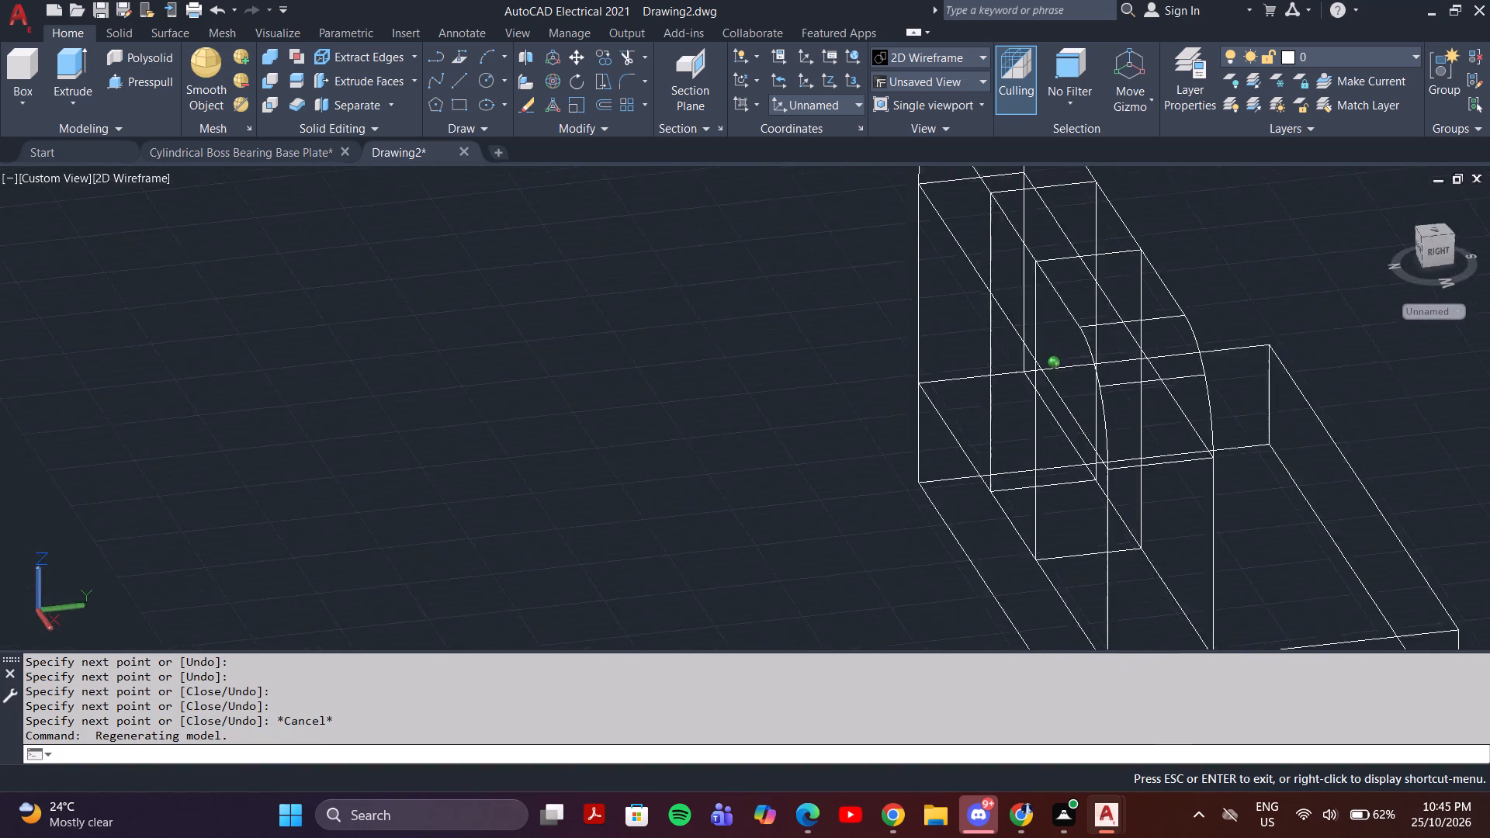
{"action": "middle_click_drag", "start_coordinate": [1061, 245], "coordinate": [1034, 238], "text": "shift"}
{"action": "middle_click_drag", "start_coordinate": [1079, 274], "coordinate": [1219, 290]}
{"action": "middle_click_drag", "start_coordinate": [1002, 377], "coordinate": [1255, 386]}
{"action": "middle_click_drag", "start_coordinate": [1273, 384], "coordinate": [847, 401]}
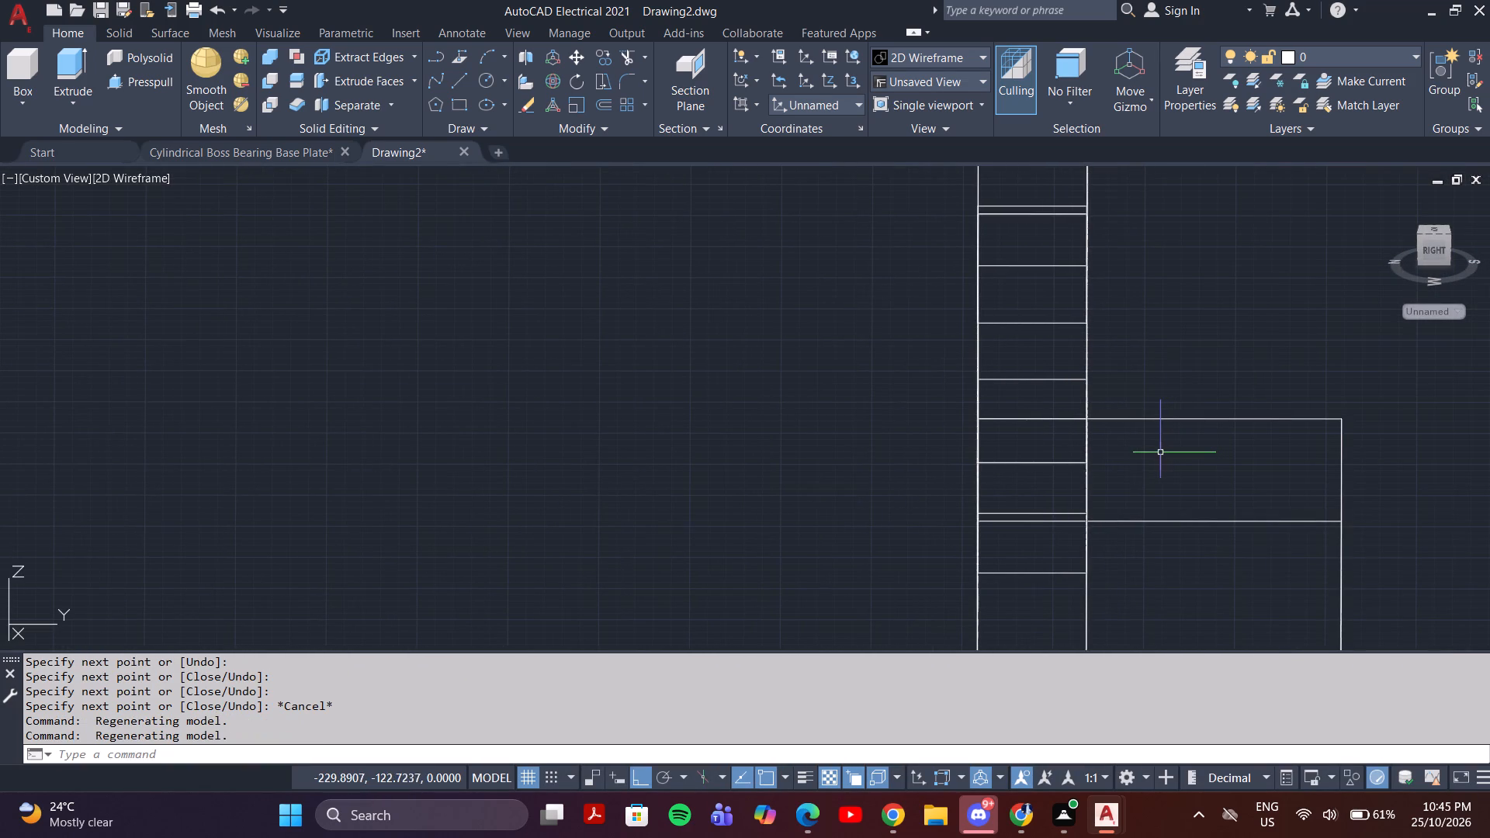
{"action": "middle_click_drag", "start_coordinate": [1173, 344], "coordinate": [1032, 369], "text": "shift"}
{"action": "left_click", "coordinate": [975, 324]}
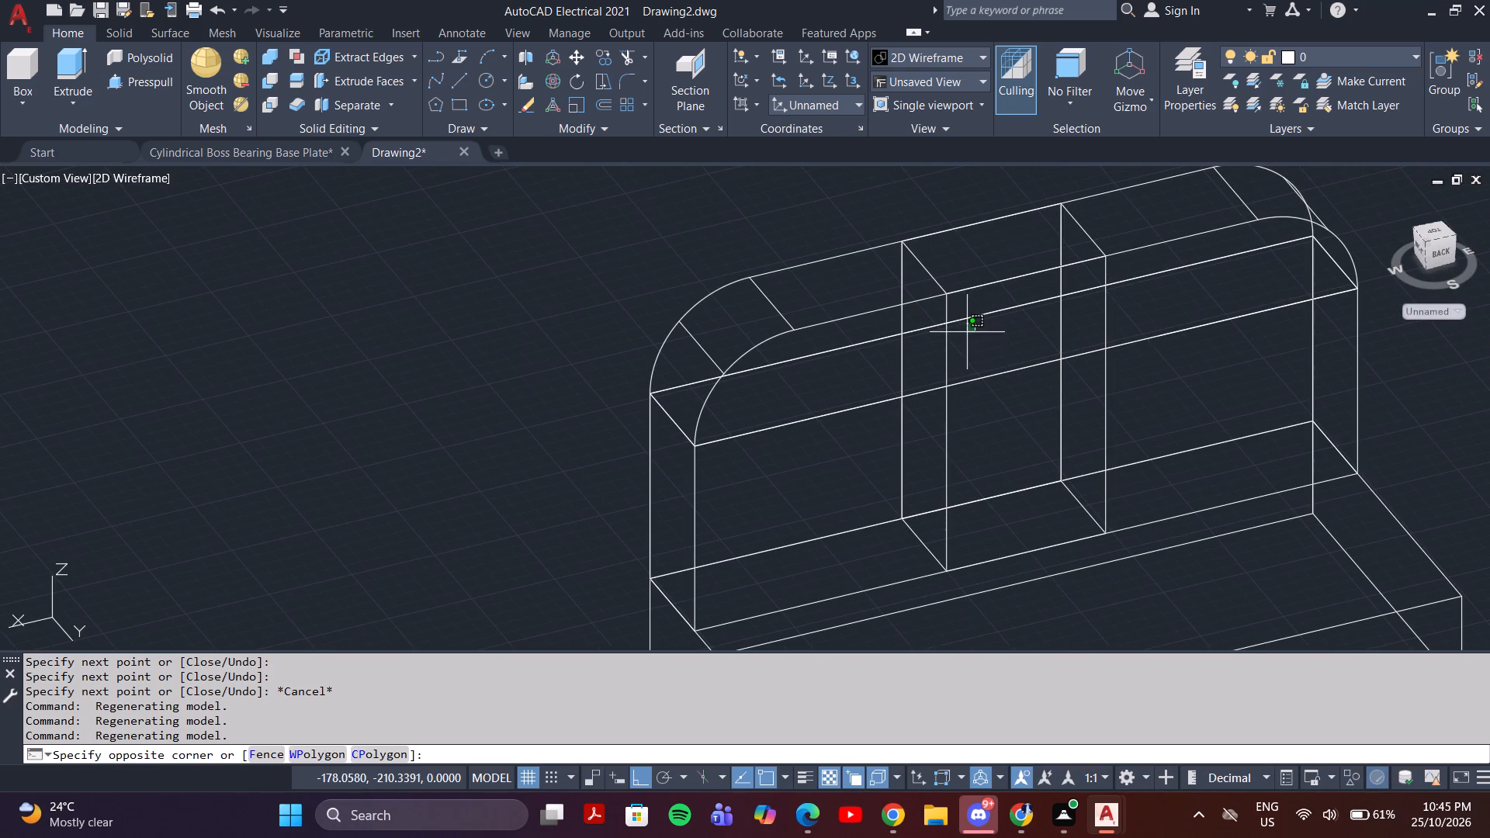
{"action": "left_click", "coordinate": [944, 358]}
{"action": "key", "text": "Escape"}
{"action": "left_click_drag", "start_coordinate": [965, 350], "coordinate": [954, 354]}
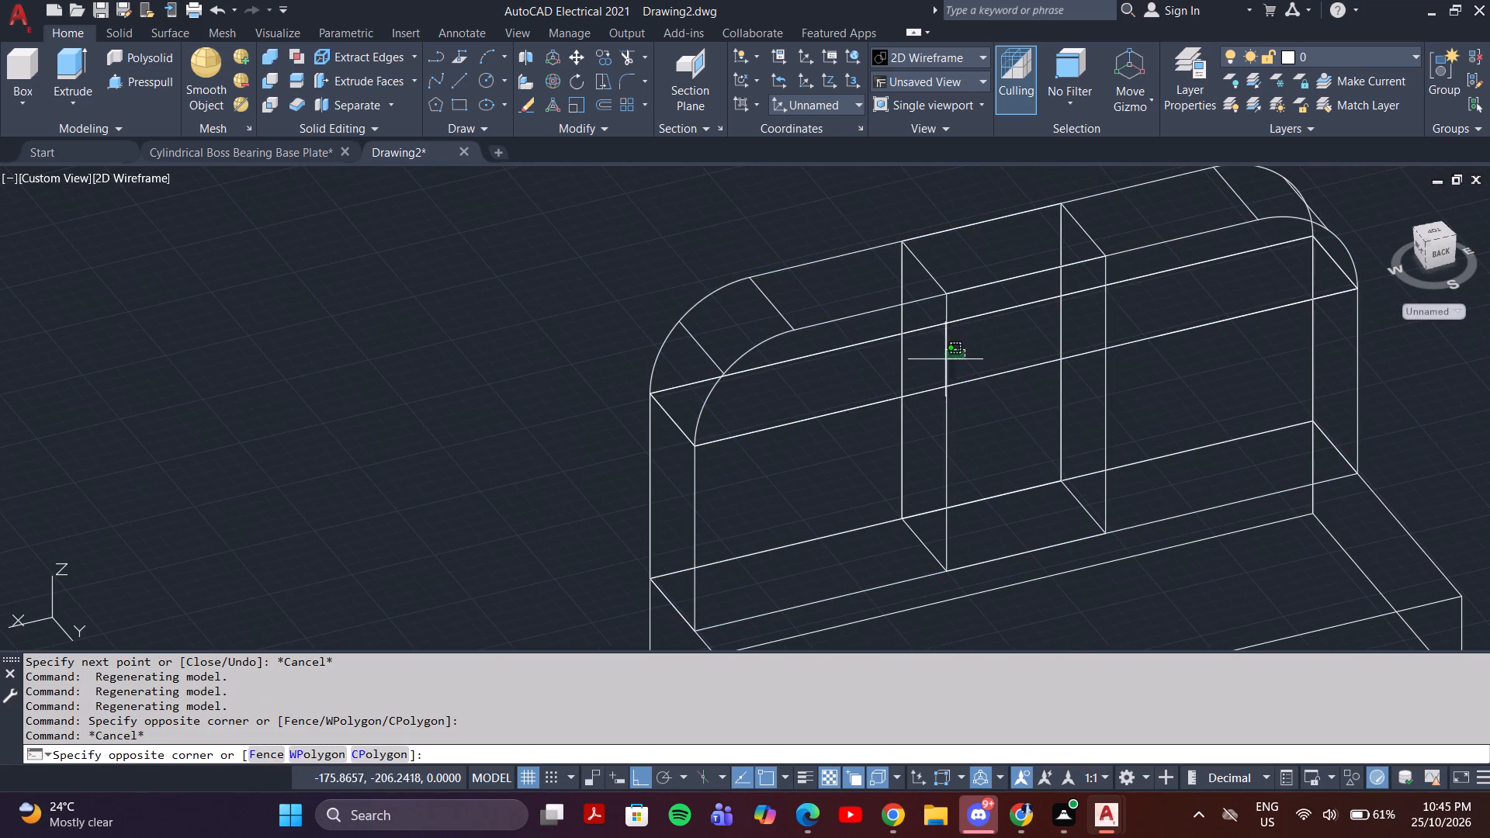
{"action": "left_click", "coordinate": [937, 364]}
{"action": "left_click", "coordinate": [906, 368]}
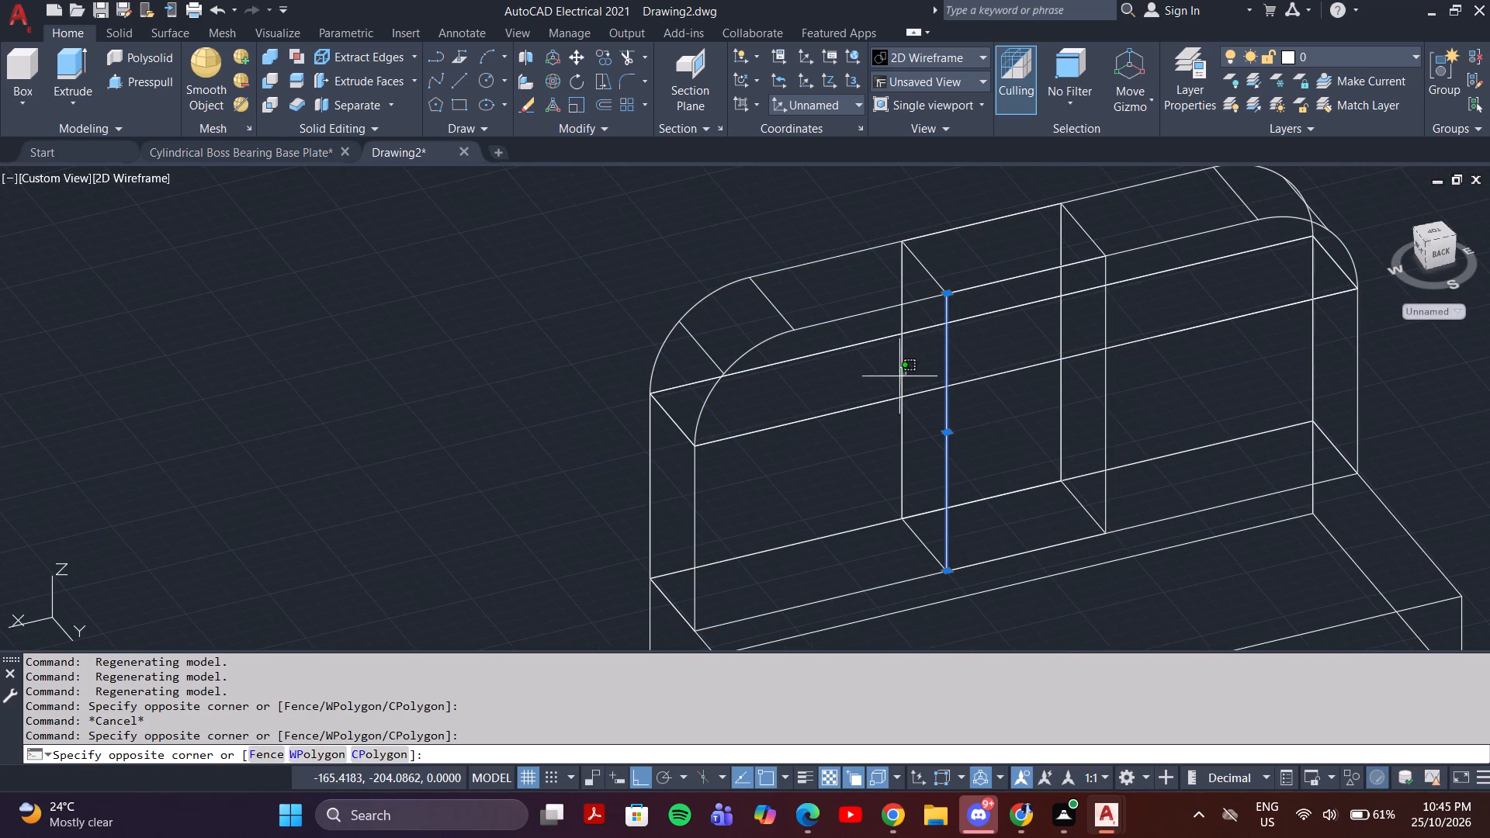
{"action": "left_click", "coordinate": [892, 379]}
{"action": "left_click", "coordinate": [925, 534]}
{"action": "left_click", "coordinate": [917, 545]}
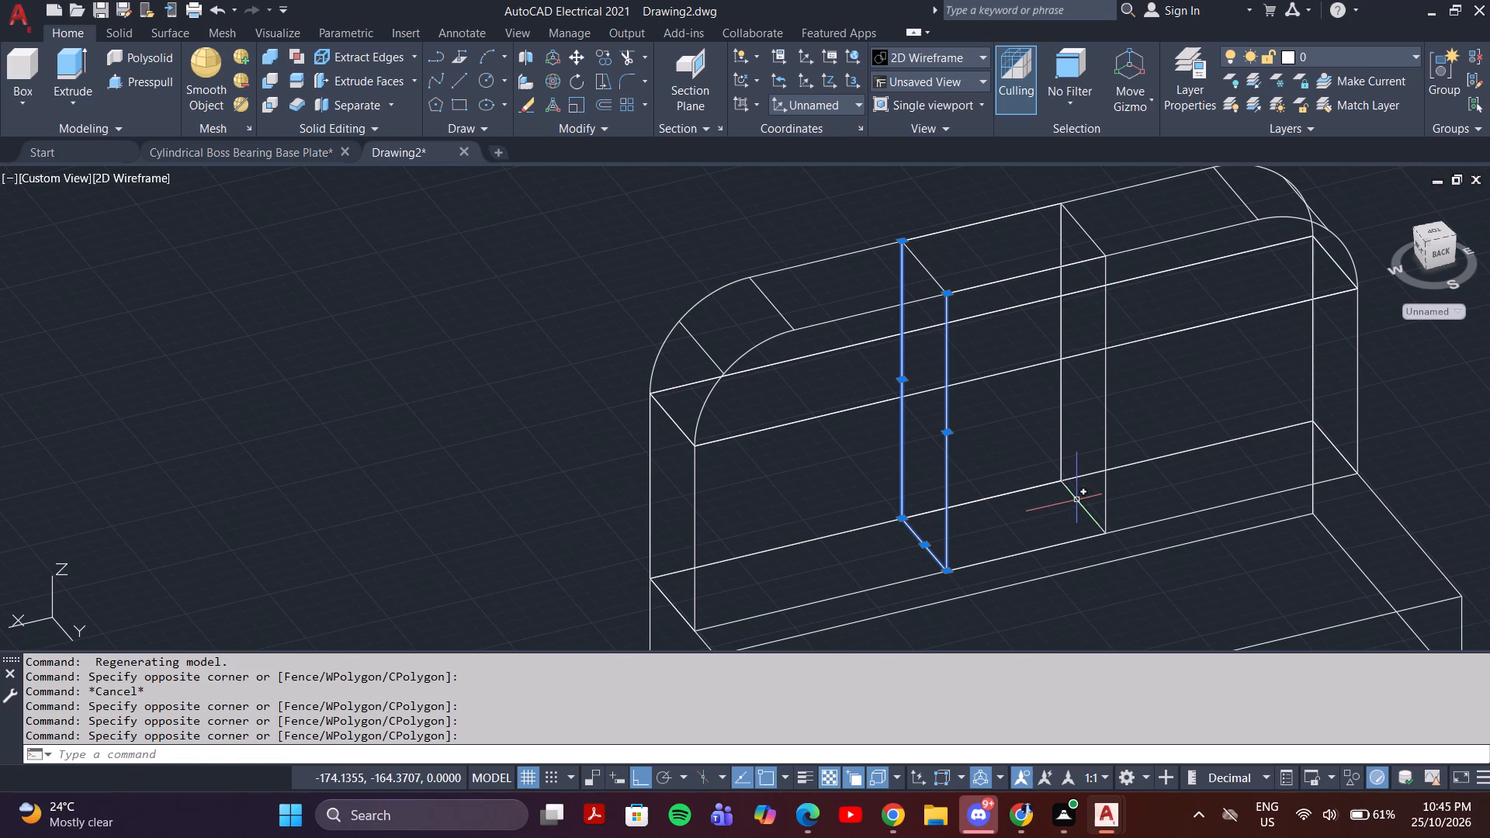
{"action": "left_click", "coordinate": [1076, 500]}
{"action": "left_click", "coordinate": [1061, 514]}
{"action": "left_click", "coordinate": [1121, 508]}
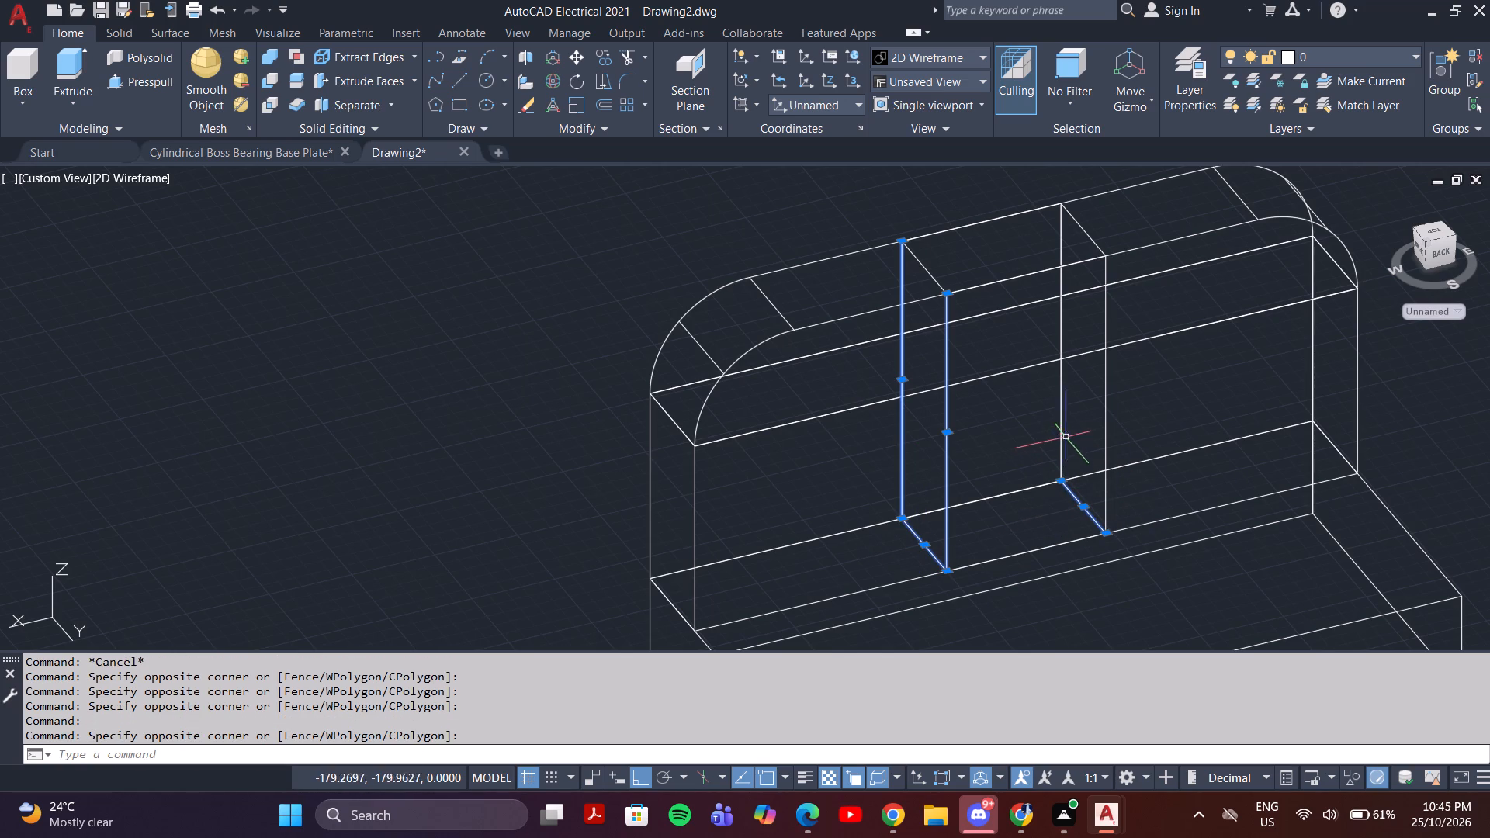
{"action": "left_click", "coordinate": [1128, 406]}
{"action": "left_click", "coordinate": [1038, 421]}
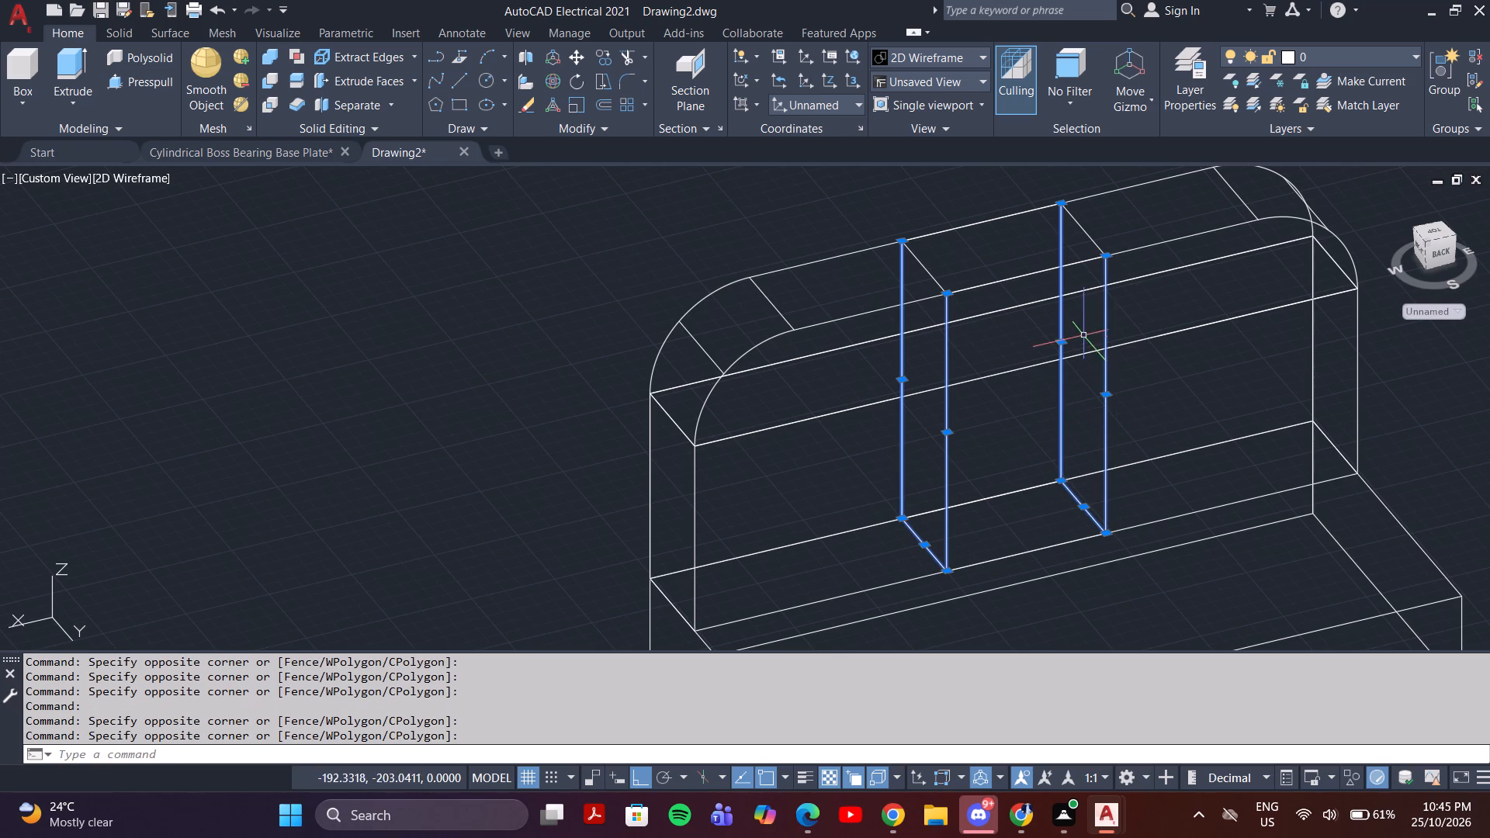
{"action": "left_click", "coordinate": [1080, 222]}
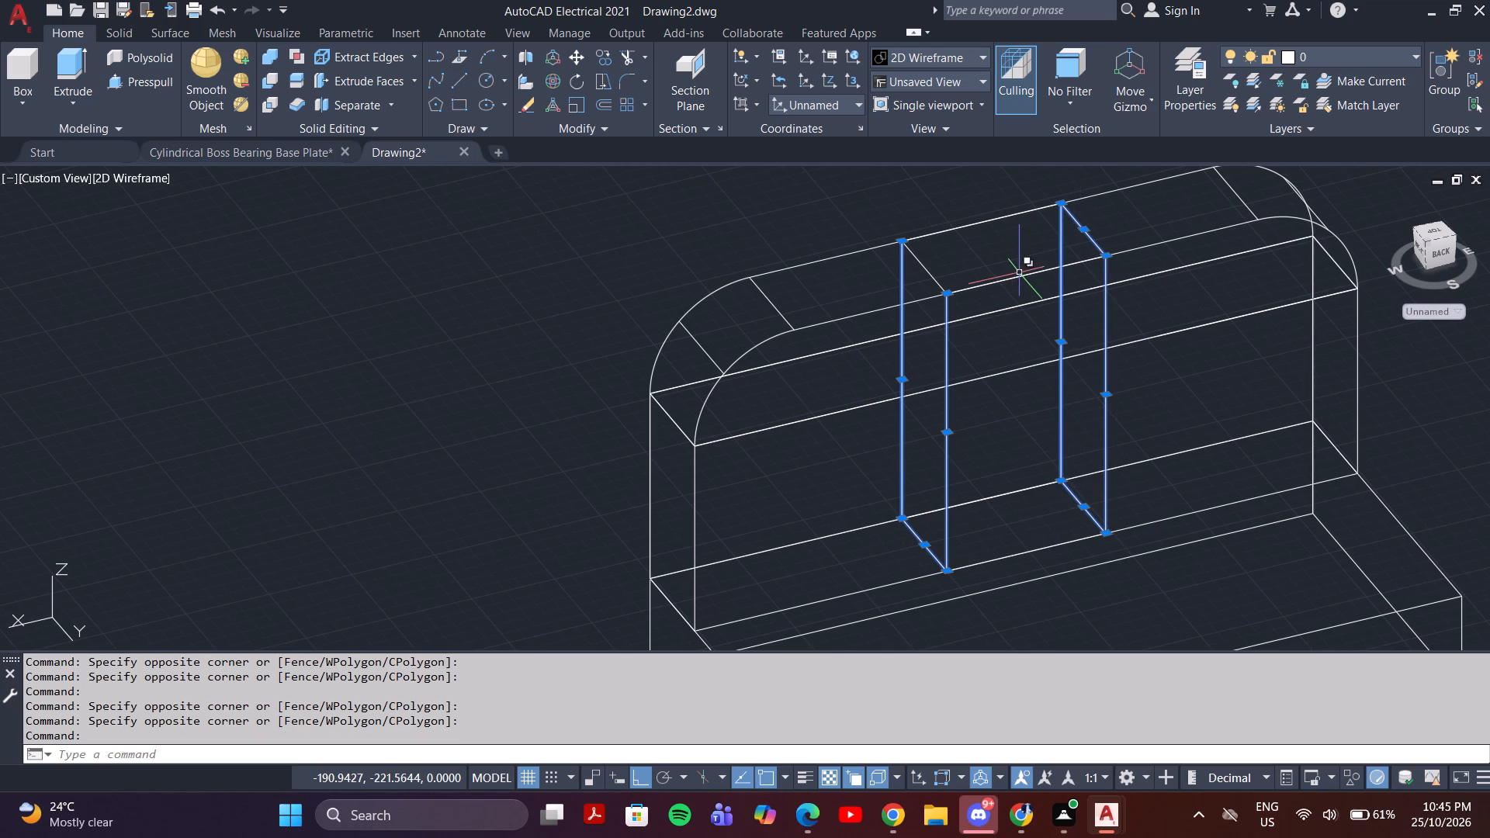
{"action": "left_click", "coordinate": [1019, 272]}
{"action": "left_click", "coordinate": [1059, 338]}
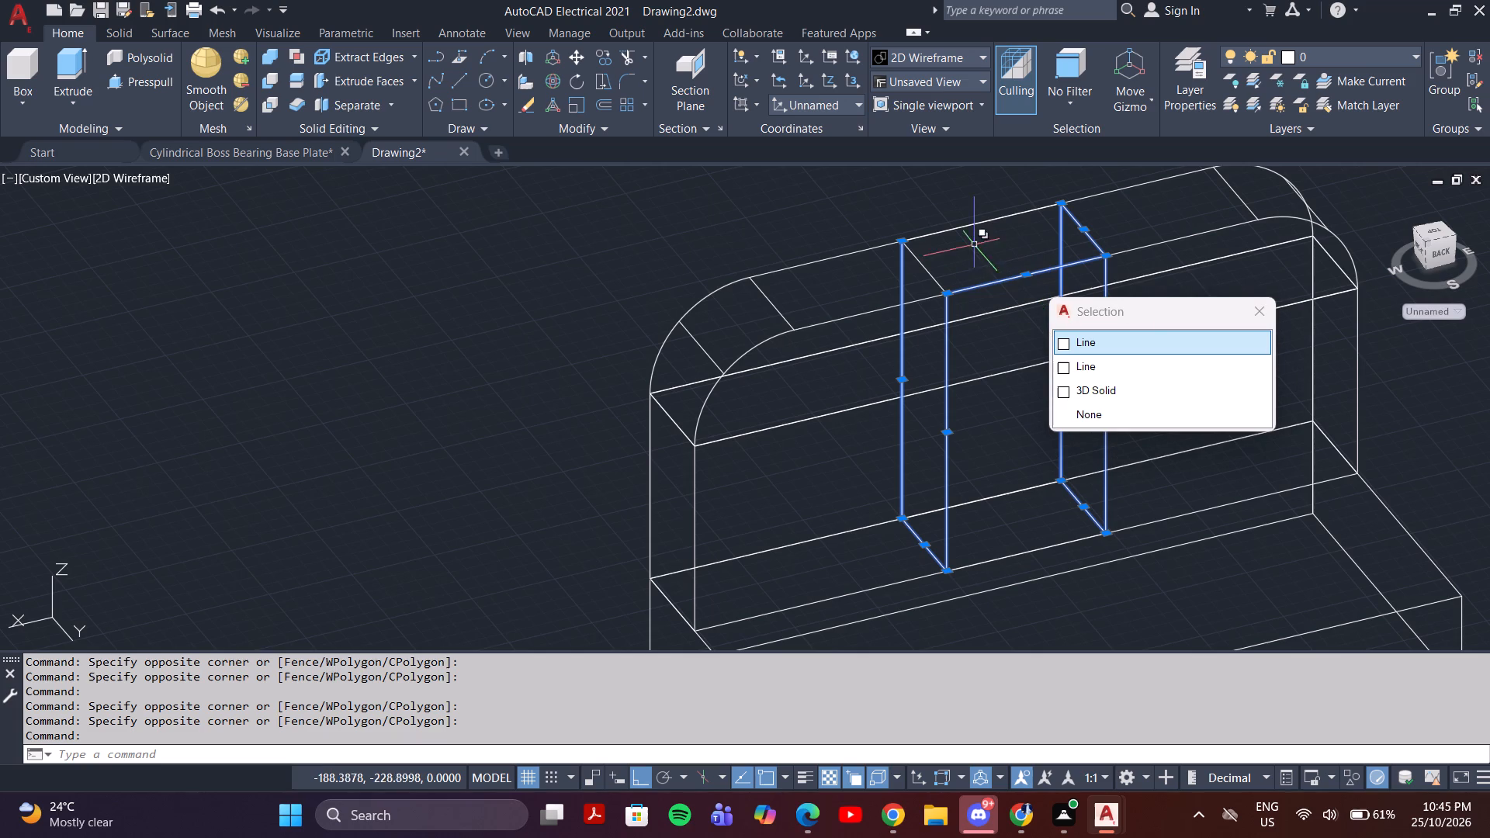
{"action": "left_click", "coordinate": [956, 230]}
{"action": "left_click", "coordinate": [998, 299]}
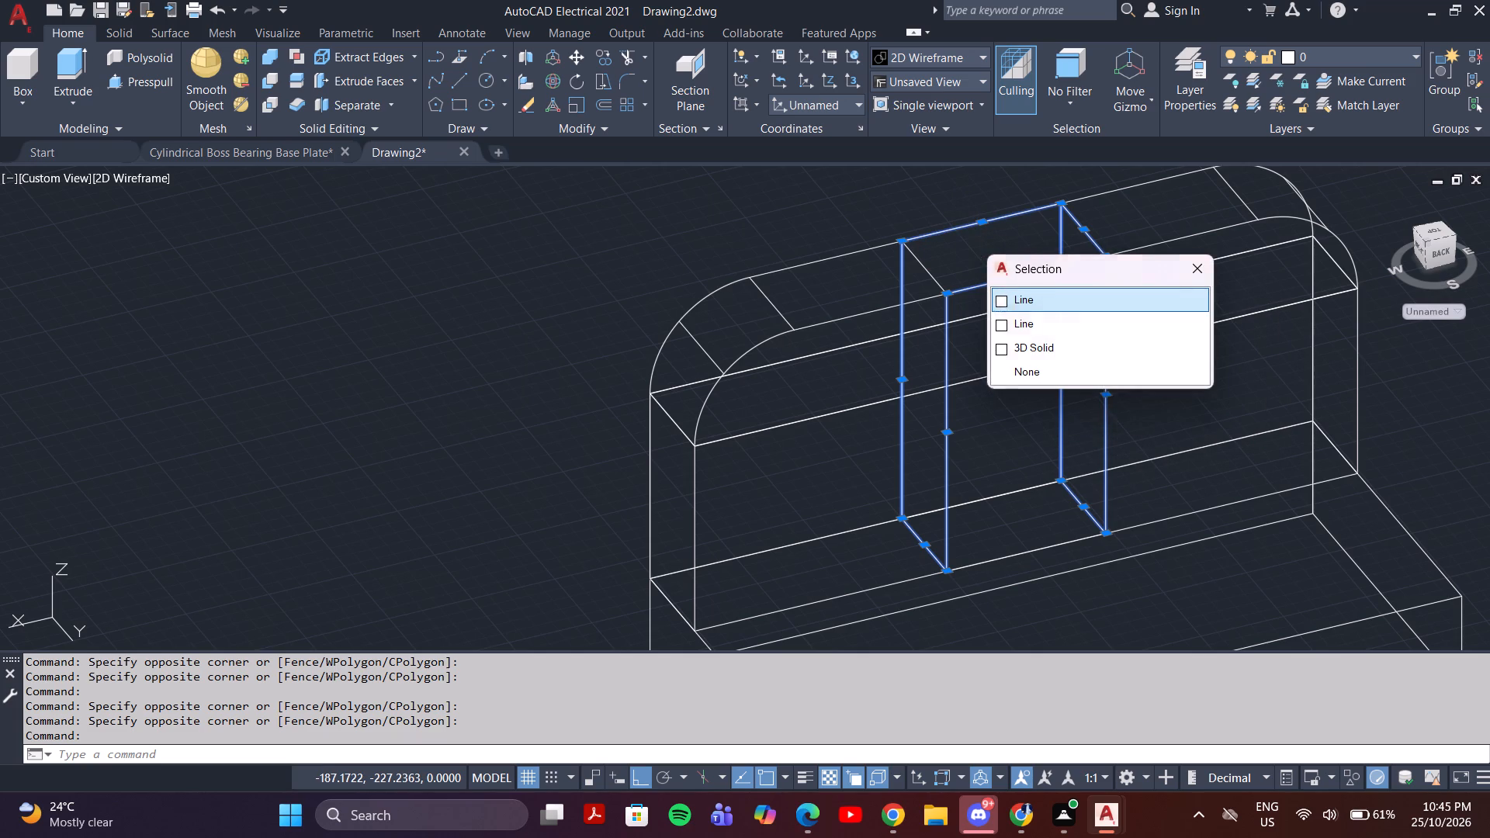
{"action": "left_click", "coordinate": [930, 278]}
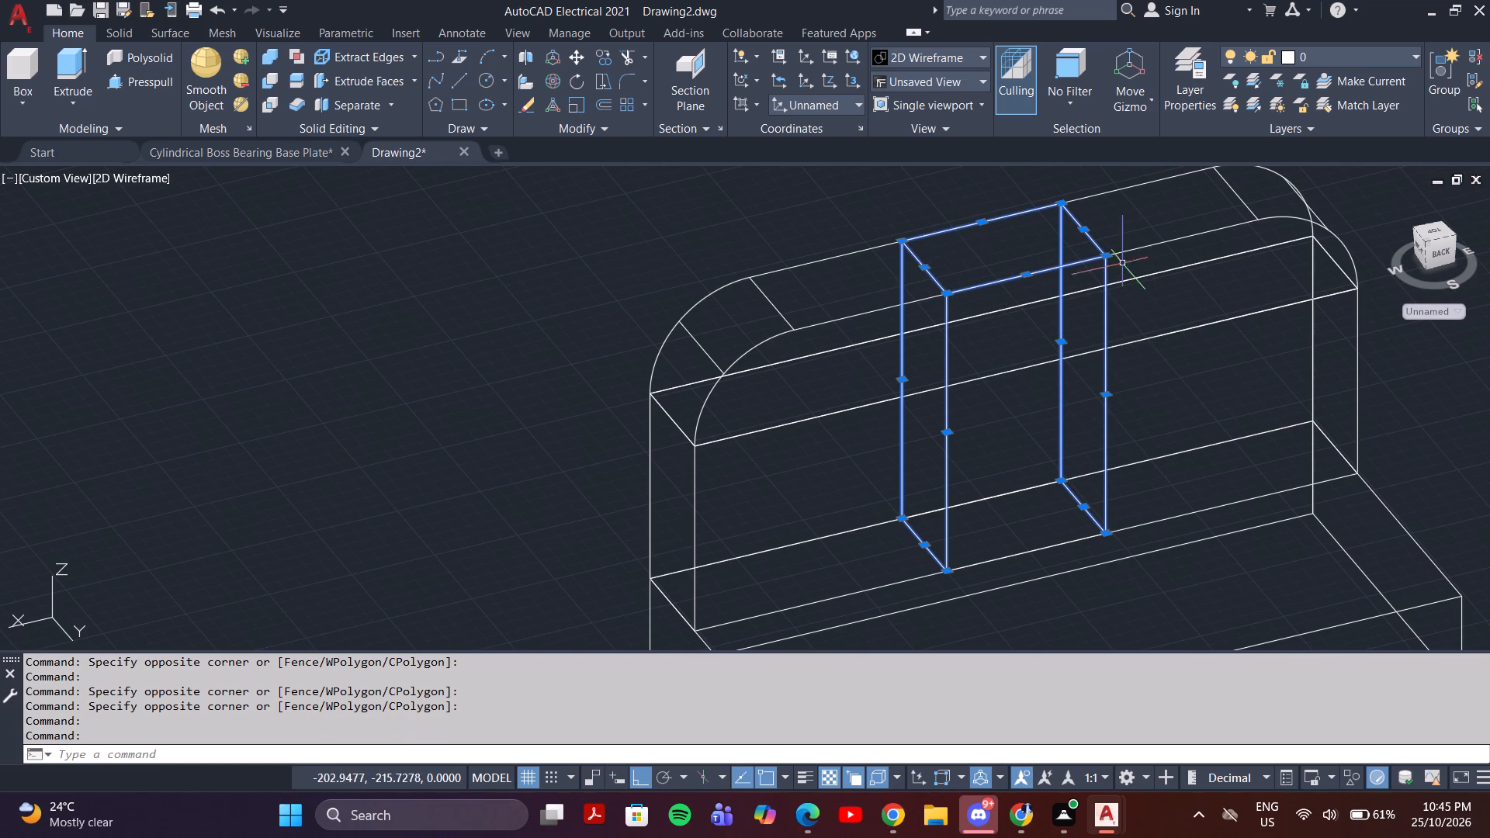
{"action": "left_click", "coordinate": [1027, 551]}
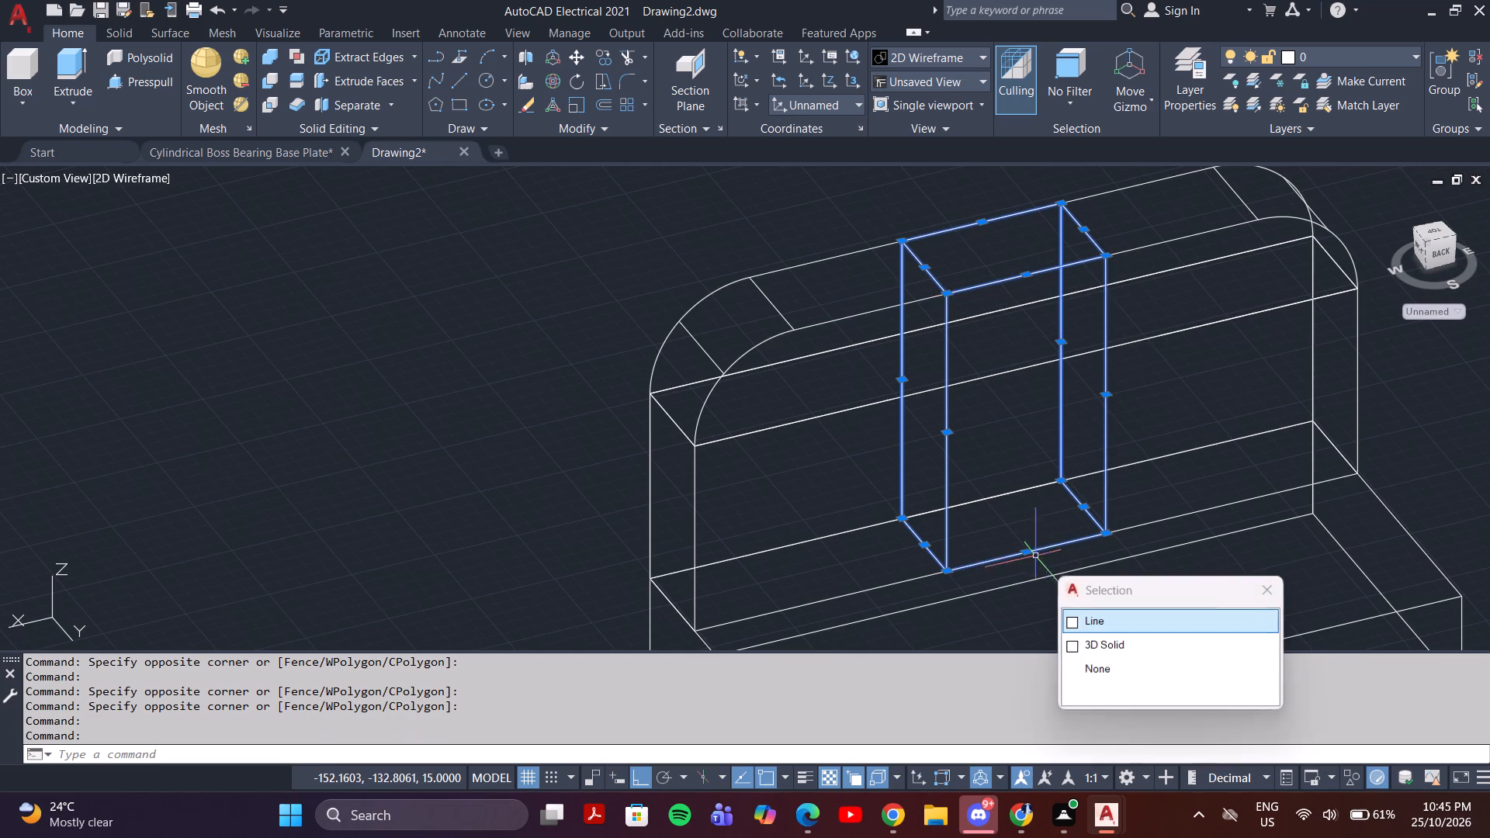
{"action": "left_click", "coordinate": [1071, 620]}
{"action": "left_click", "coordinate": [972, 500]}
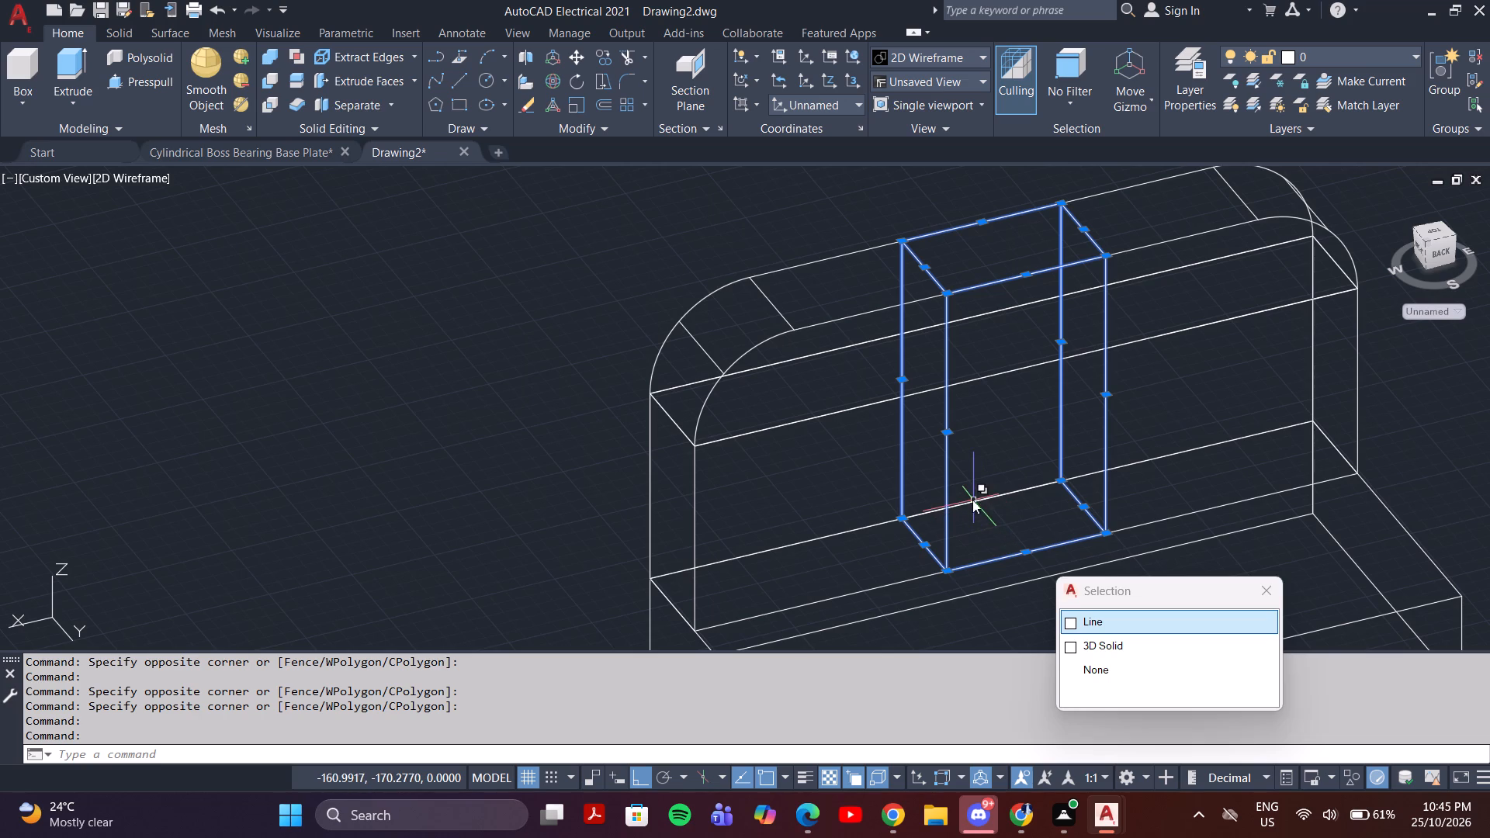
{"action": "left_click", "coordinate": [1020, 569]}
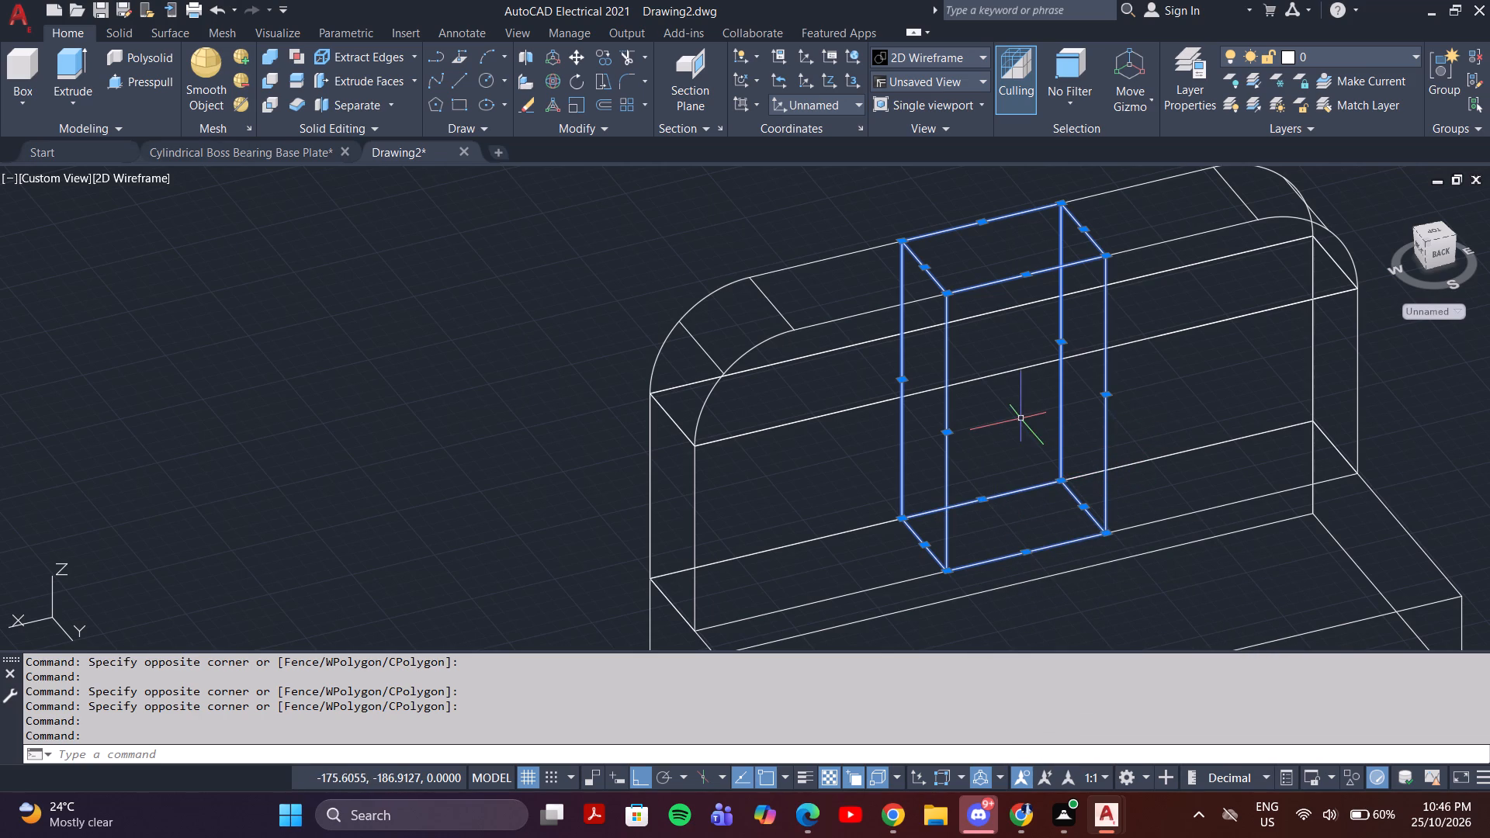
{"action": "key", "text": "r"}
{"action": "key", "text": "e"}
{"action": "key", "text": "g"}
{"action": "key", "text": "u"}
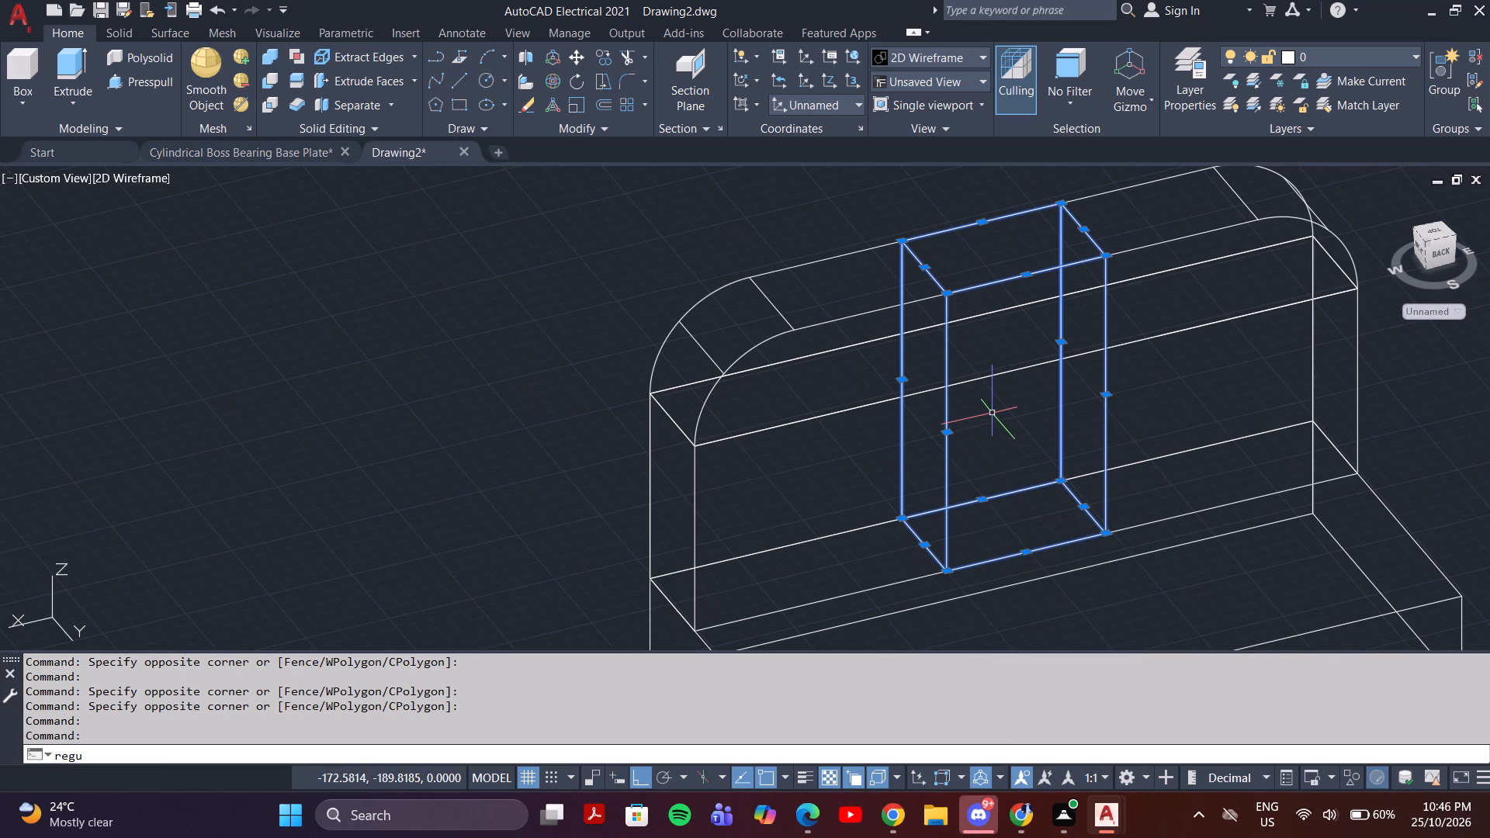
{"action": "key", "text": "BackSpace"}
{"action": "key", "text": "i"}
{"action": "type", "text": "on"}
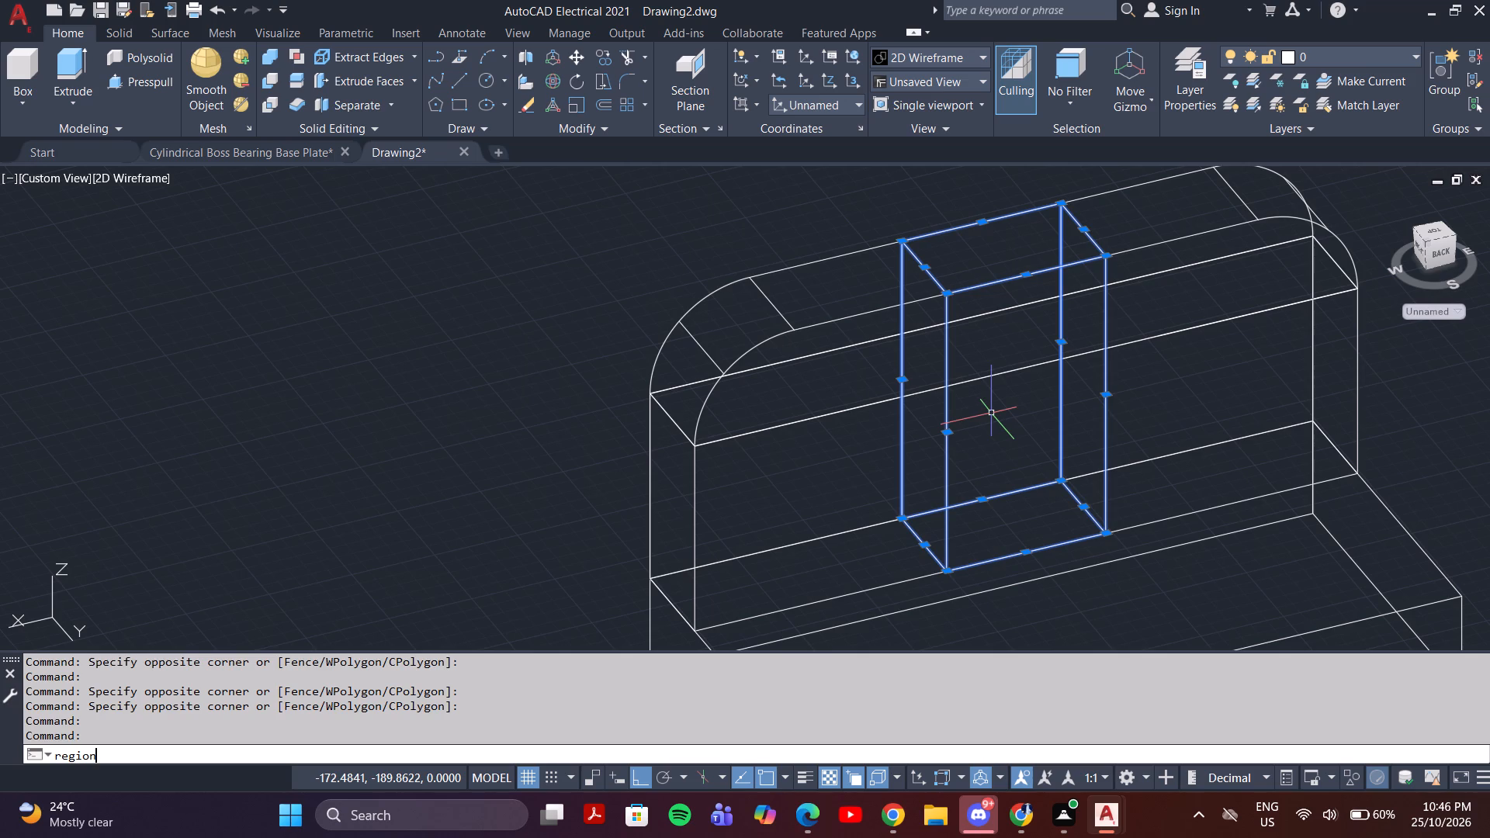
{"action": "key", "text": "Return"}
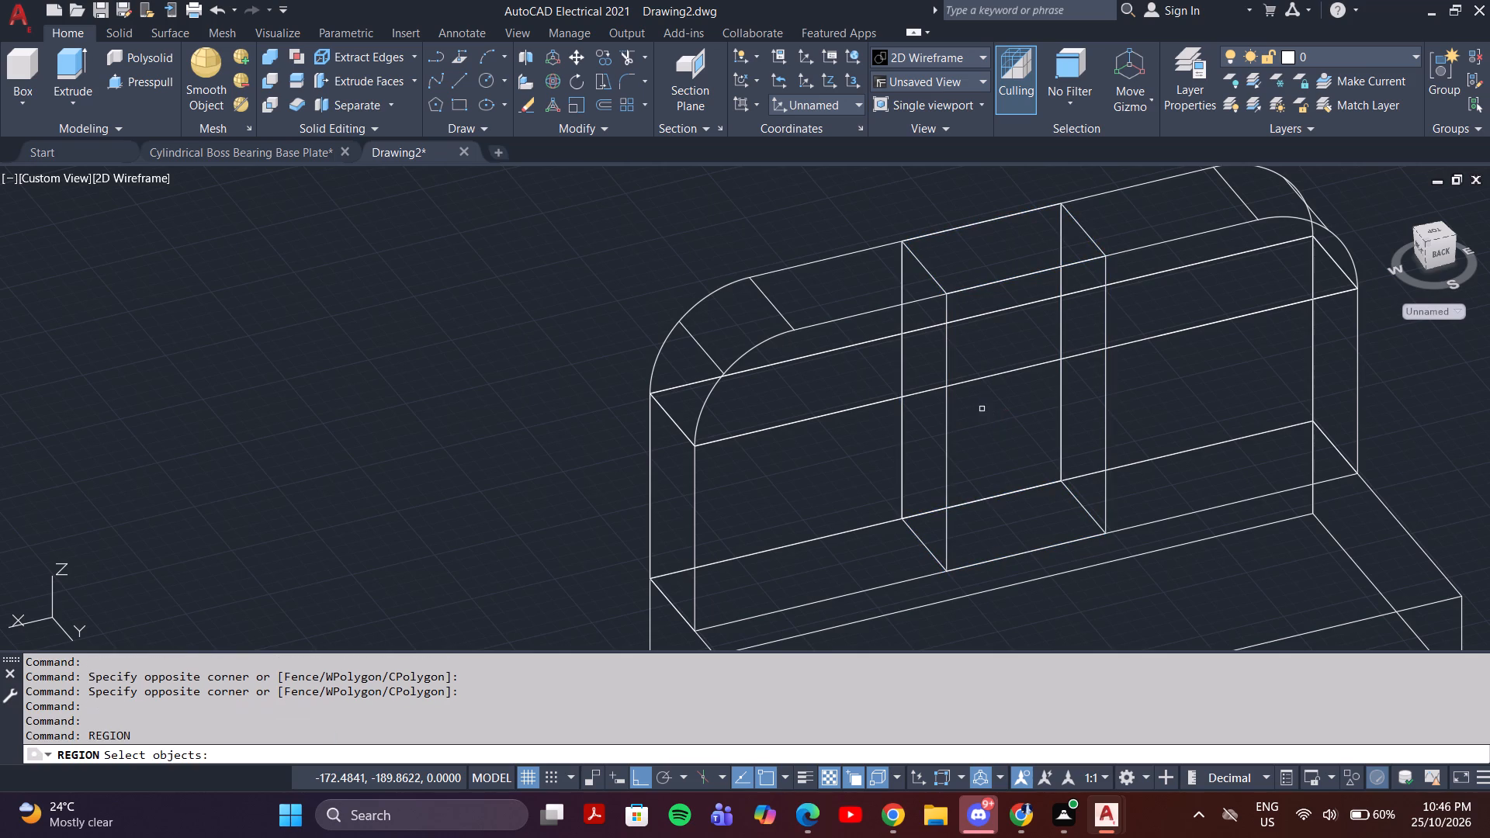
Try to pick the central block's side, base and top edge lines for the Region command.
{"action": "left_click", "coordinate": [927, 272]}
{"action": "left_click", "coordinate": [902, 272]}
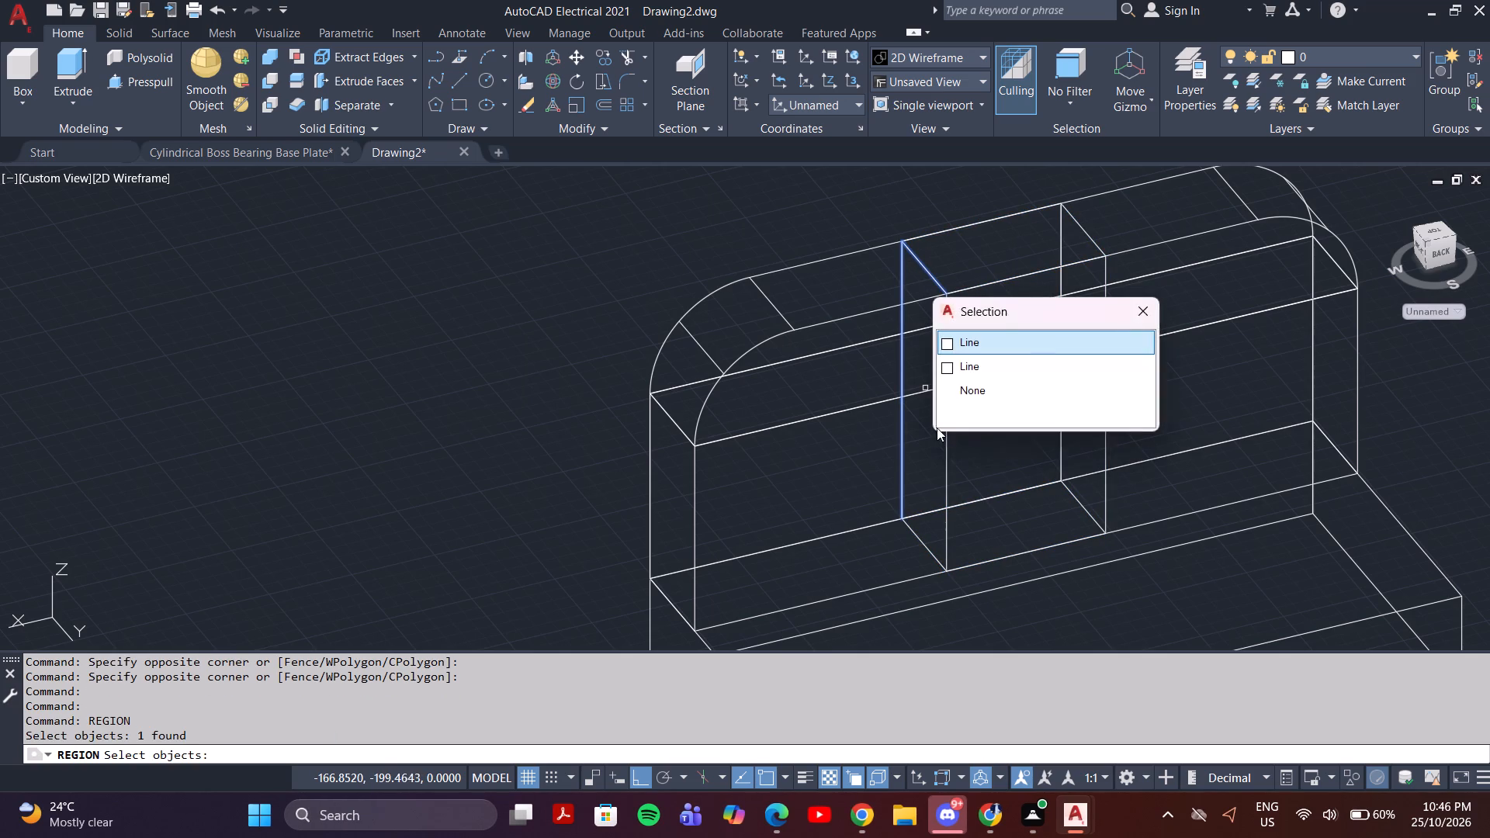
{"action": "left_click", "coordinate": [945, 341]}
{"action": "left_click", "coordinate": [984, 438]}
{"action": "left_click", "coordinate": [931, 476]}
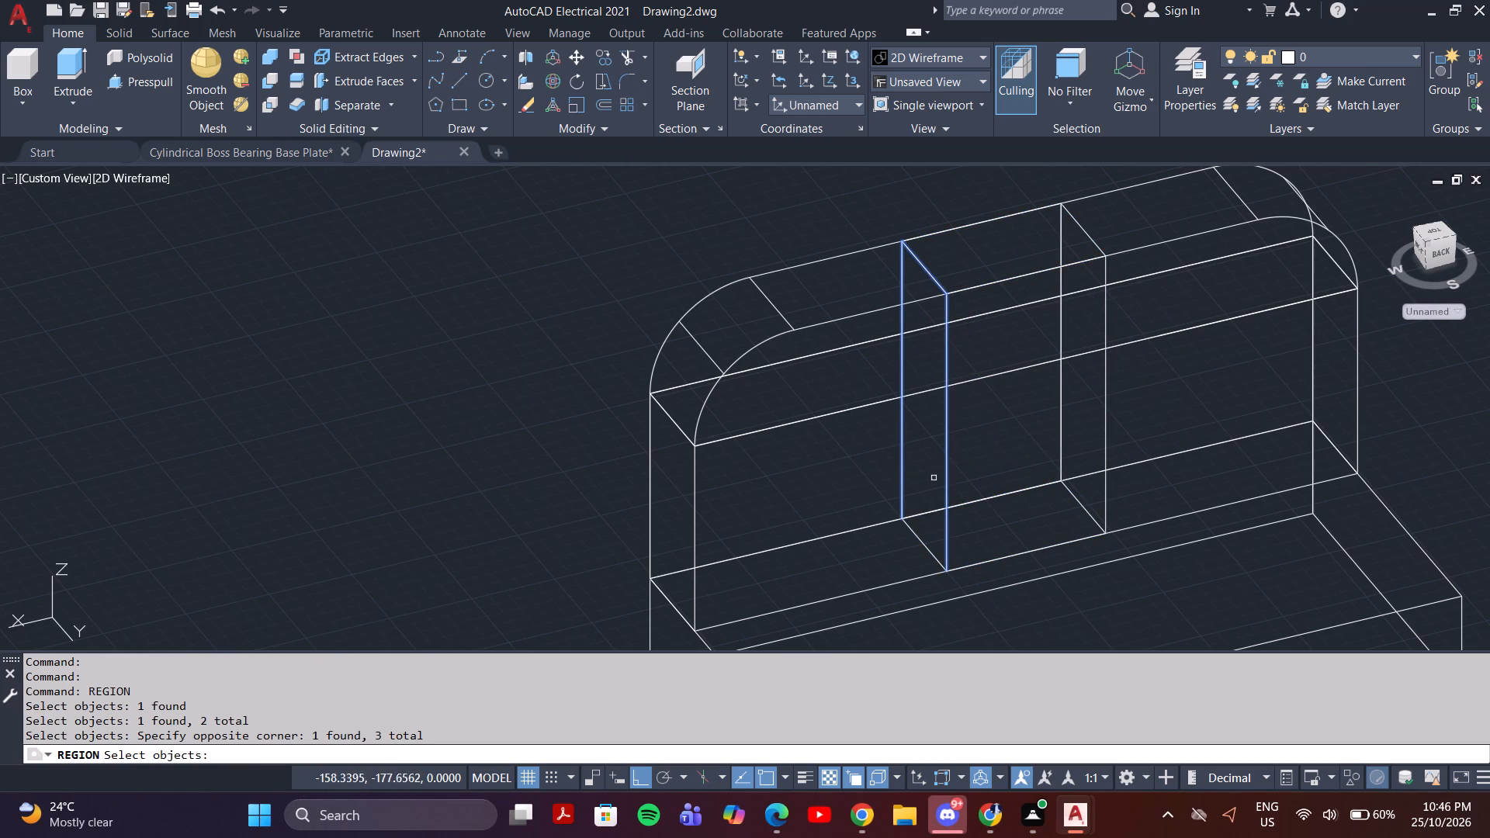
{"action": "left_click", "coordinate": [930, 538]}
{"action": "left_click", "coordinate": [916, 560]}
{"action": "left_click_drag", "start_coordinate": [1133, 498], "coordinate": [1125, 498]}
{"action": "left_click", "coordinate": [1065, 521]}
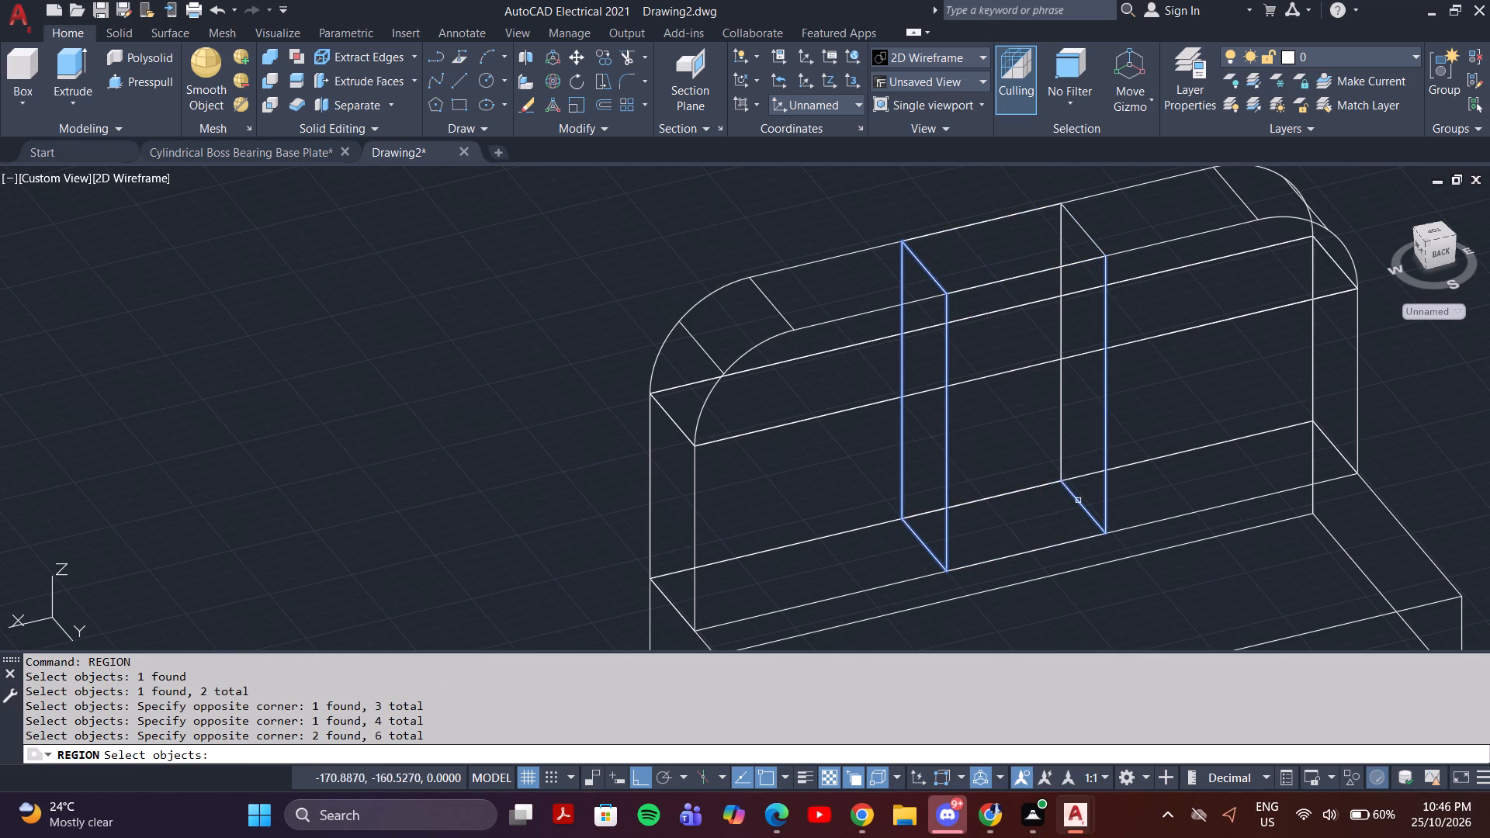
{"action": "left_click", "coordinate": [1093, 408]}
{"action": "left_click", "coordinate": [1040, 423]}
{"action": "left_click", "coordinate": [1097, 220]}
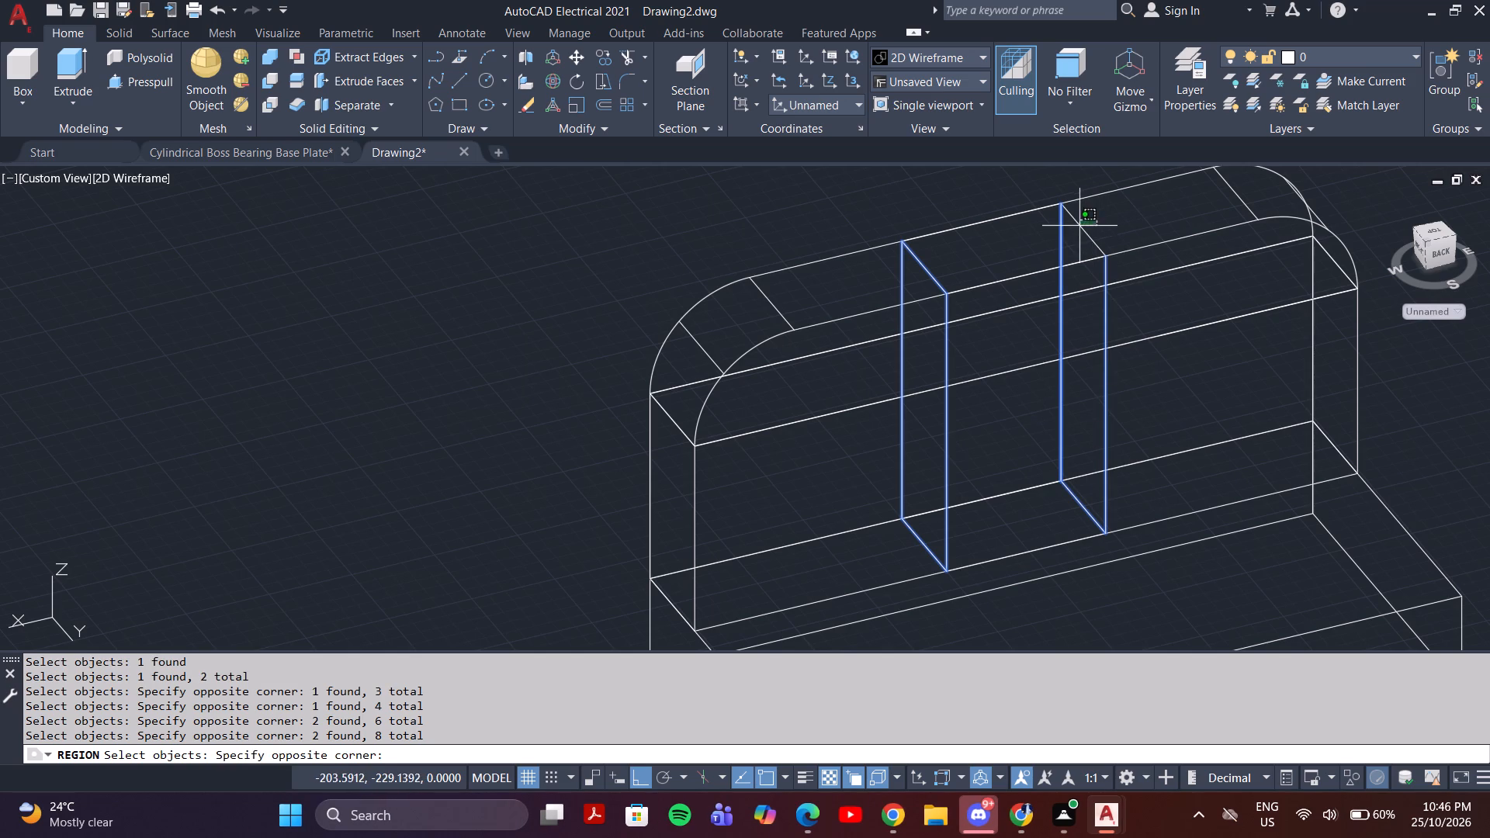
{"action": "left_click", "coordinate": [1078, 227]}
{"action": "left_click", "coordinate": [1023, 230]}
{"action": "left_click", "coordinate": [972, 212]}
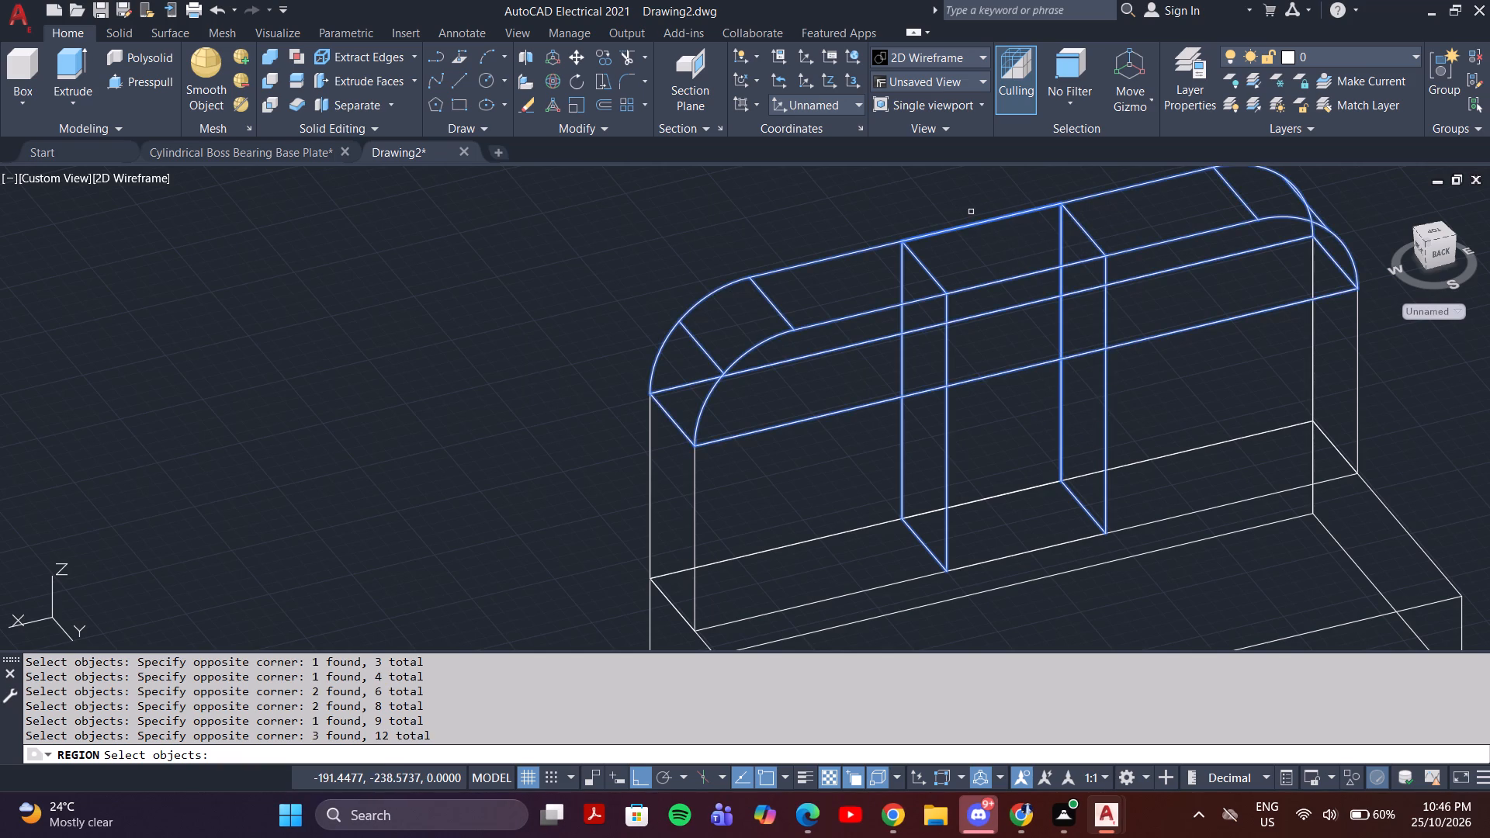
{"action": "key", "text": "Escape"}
Select the vertical, top and base edge lines of the upright's central block outline and join them into a 3D polyline.
{"action": "left_click", "coordinate": [972, 342]}
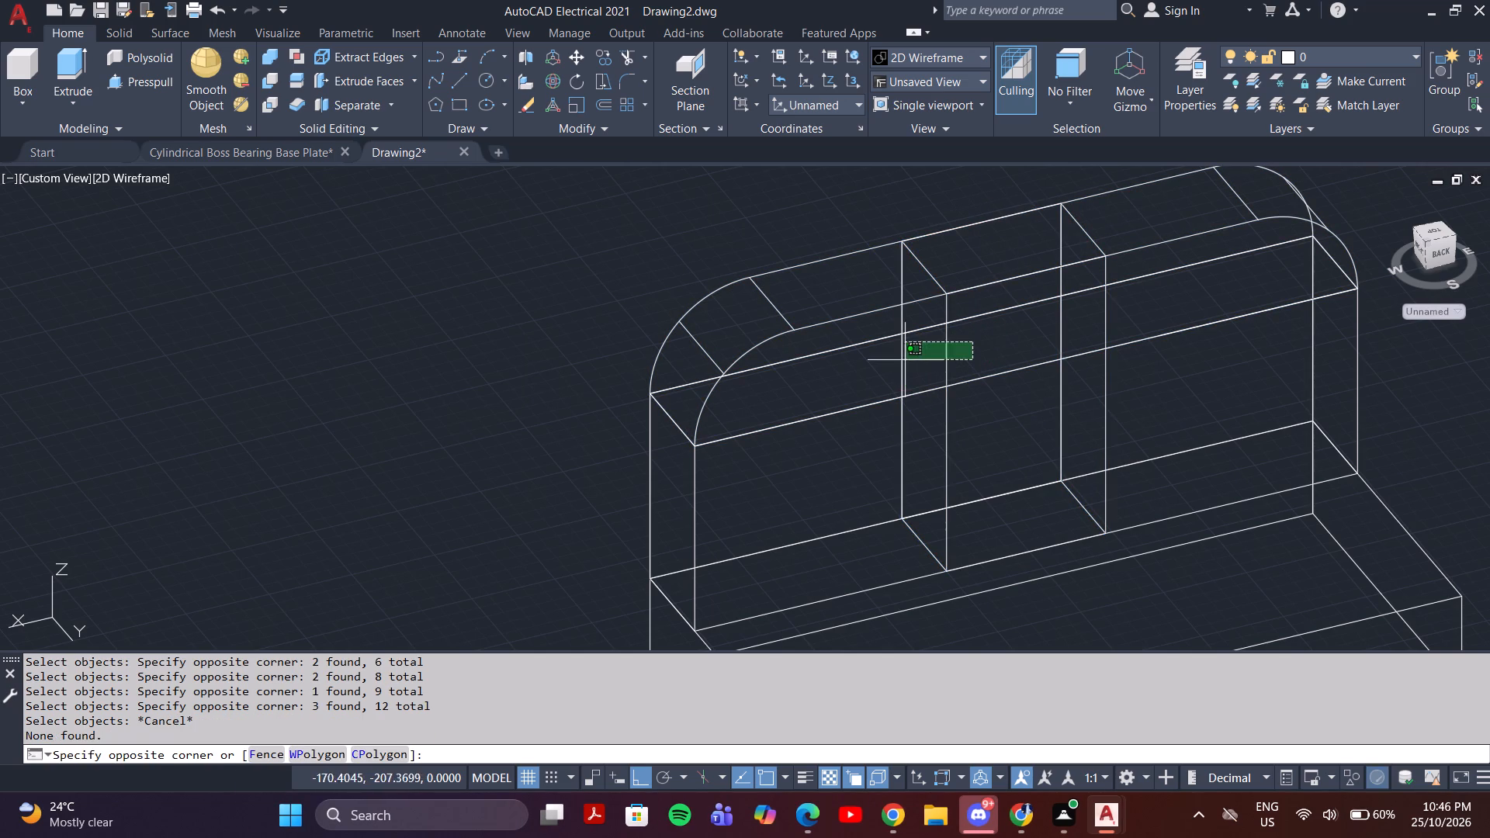
{"action": "key", "text": "Escape"}
{"action": "left_click", "coordinate": [942, 364]}
{"action": "double_click", "coordinate": [962, 358]}
{"action": "left_click", "coordinate": [930, 364]}
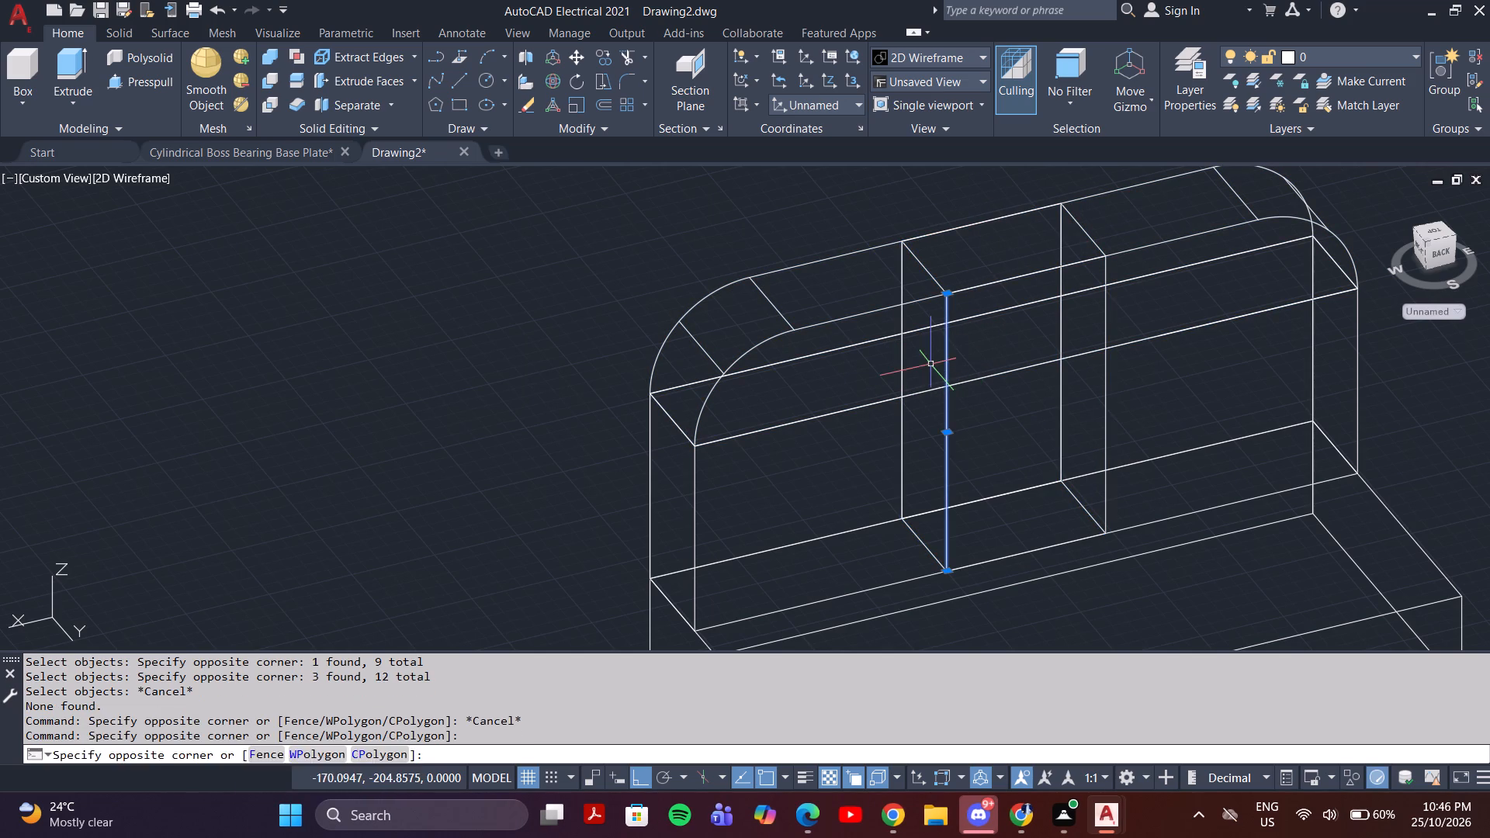
{"action": "left_click", "coordinate": [915, 374]}
{"action": "left_click", "coordinate": [882, 381]}
{"action": "left_click", "coordinate": [930, 544]}
{"action": "left_click", "coordinate": [903, 563]}
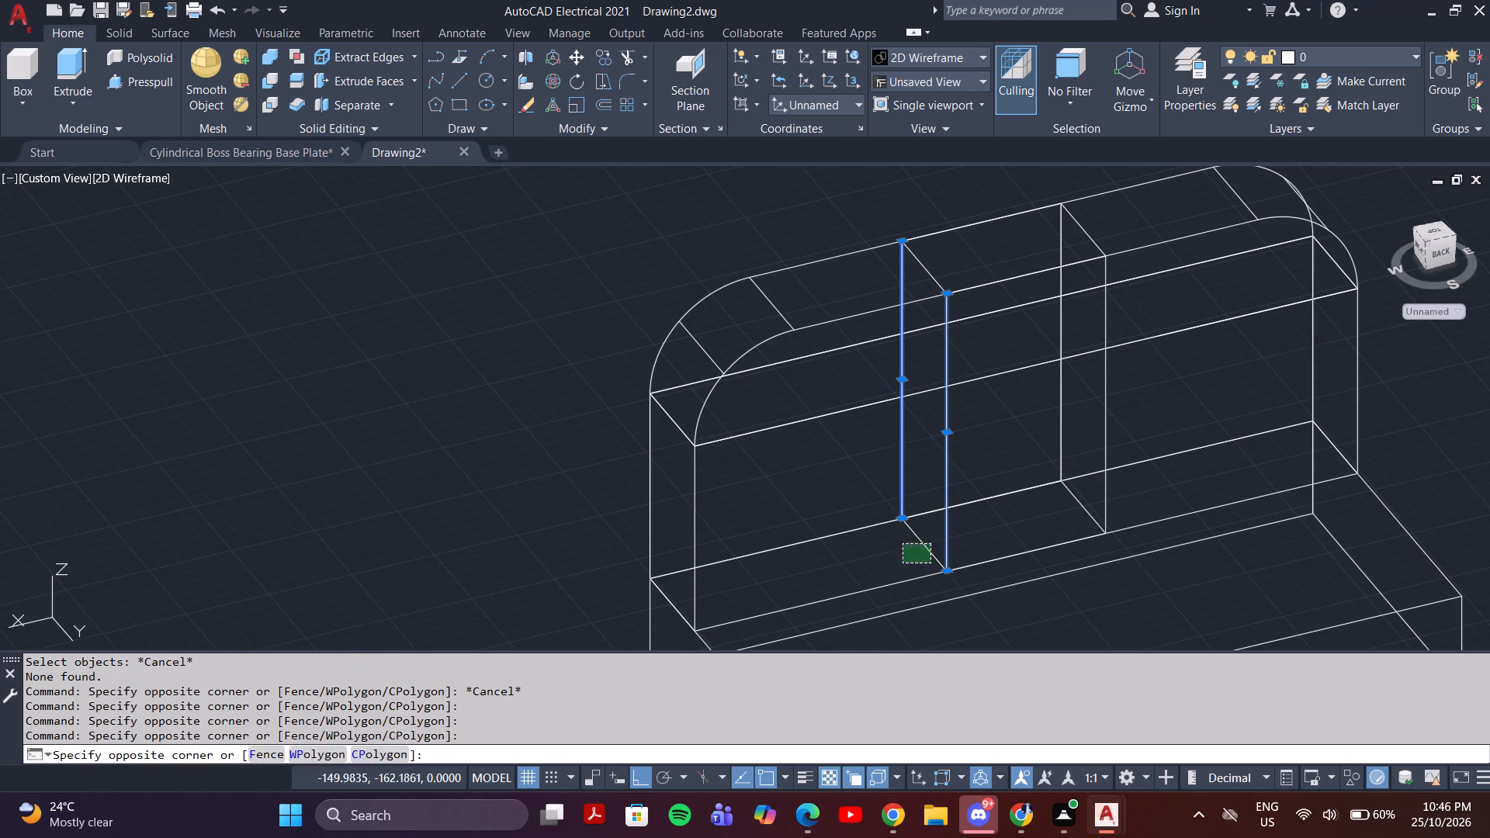
{"action": "left_click", "coordinate": [1150, 413]}
{"action": "left_click", "coordinate": [1041, 426]}
{"action": "left_click_drag", "start_coordinate": [1083, 496], "coordinate": [1079, 503]}
{"action": "left_click", "coordinate": [1059, 517]}
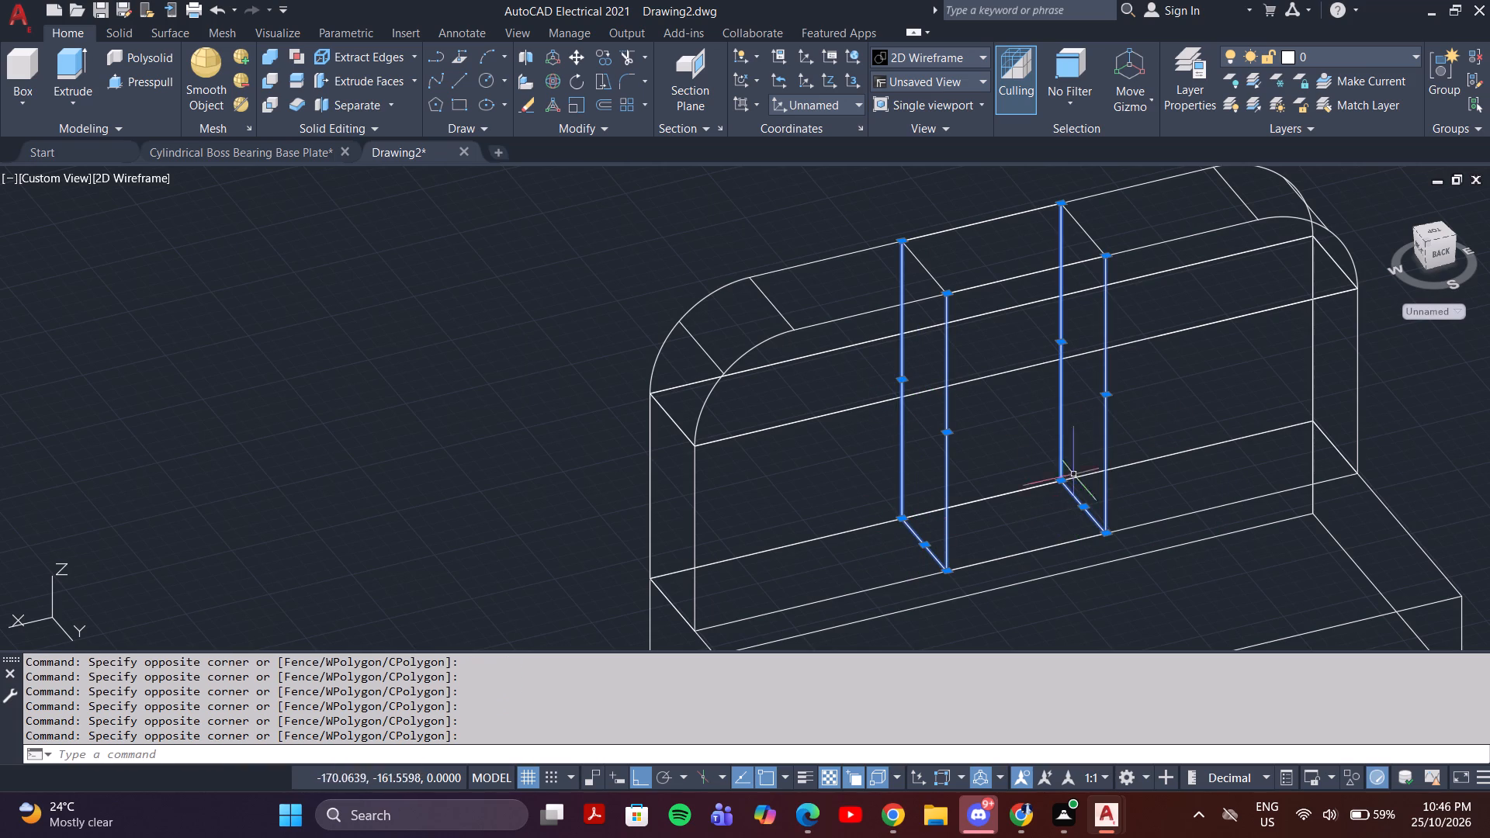
{"action": "left_click", "coordinate": [1099, 235]}
{"action": "left_click", "coordinate": [1038, 238]}
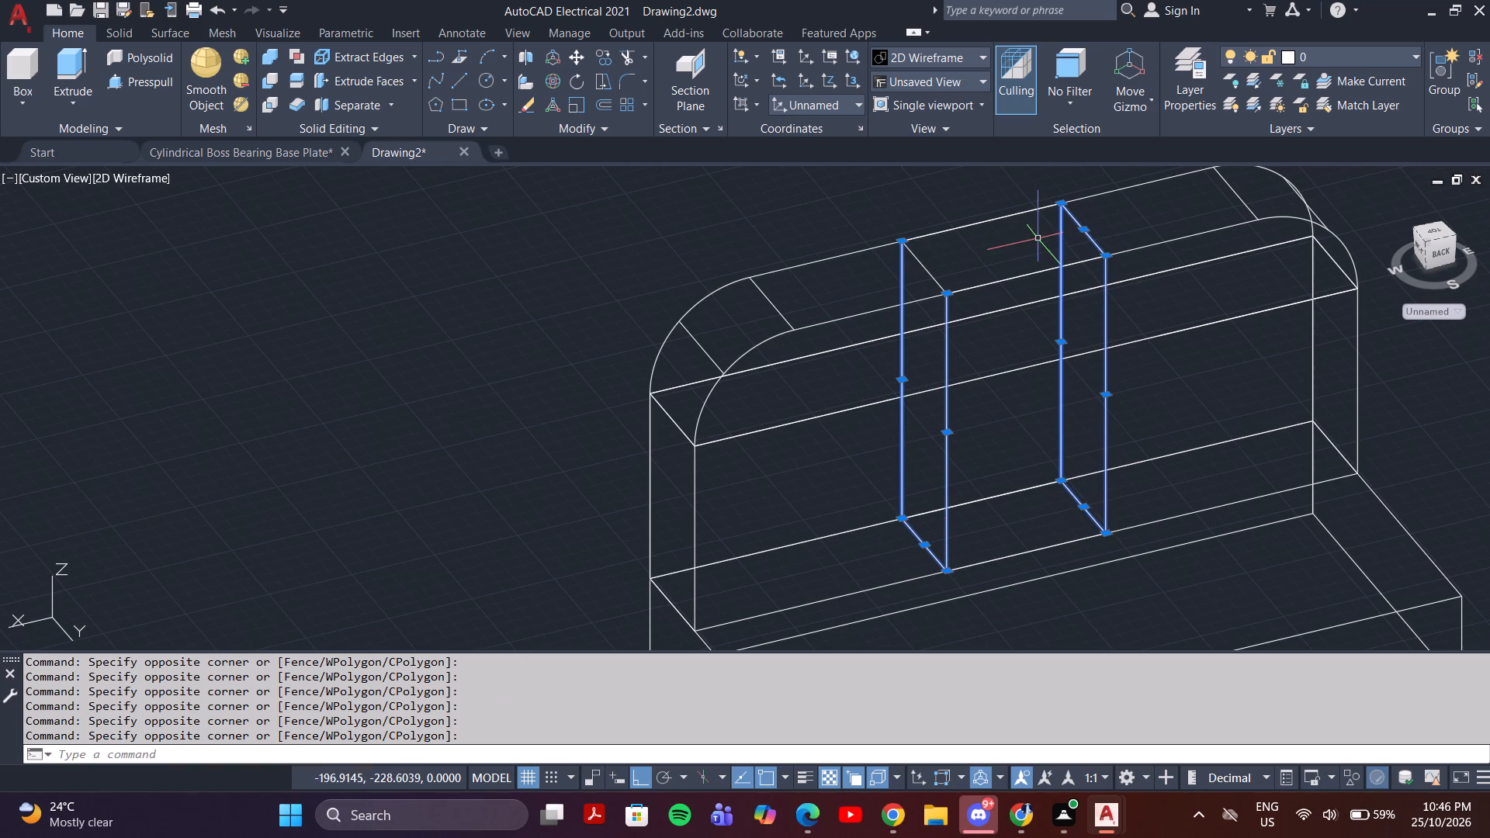
{"action": "left_click", "coordinate": [1027, 275]}
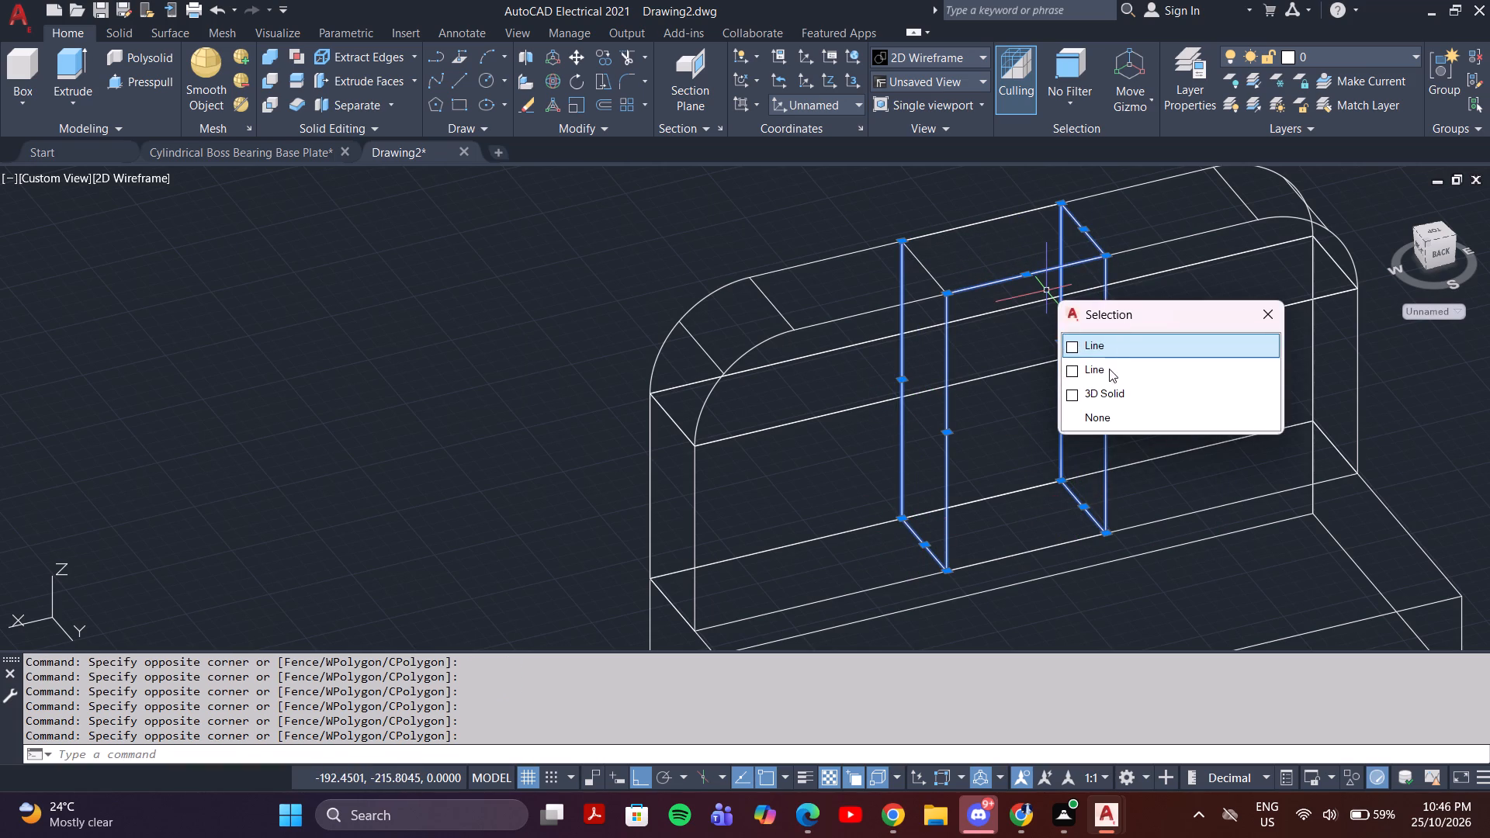
{"action": "left_click", "coordinate": [1074, 349]}
{"action": "left_click", "coordinate": [925, 279]}
{"action": "left_click", "coordinate": [937, 272]}
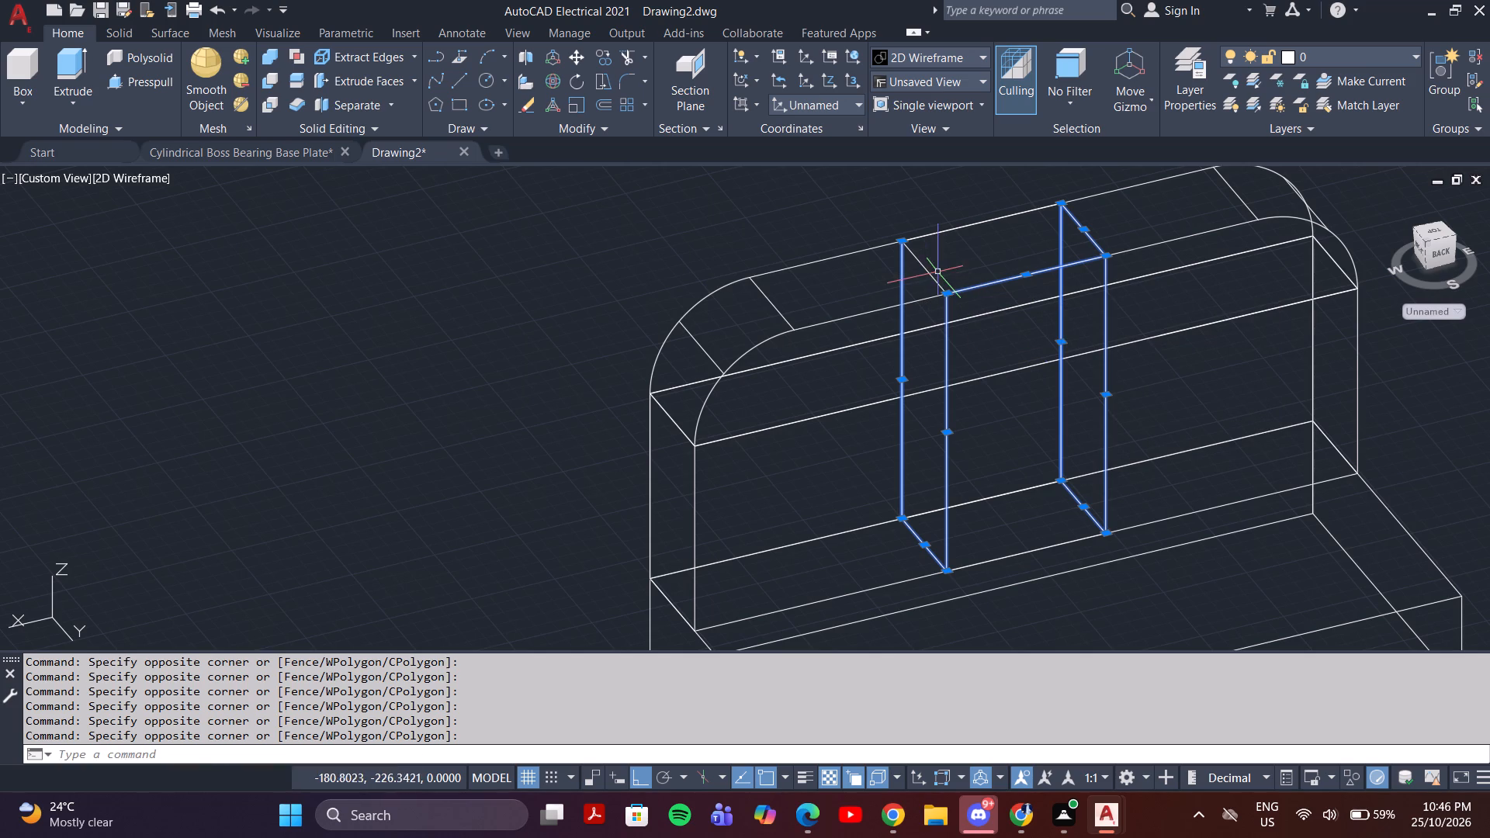
{"action": "left_click", "coordinate": [947, 266]}
{"action": "left_click", "coordinate": [927, 268]}
{"action": "left_click", "coordinate": [941, 264]}
{"action": "left_click", "coordinate": [929, 270]}
{"action": "left_click", "coordinate": [957, 270]}
{"action": "left_click", "coordinate": [917, 284]}
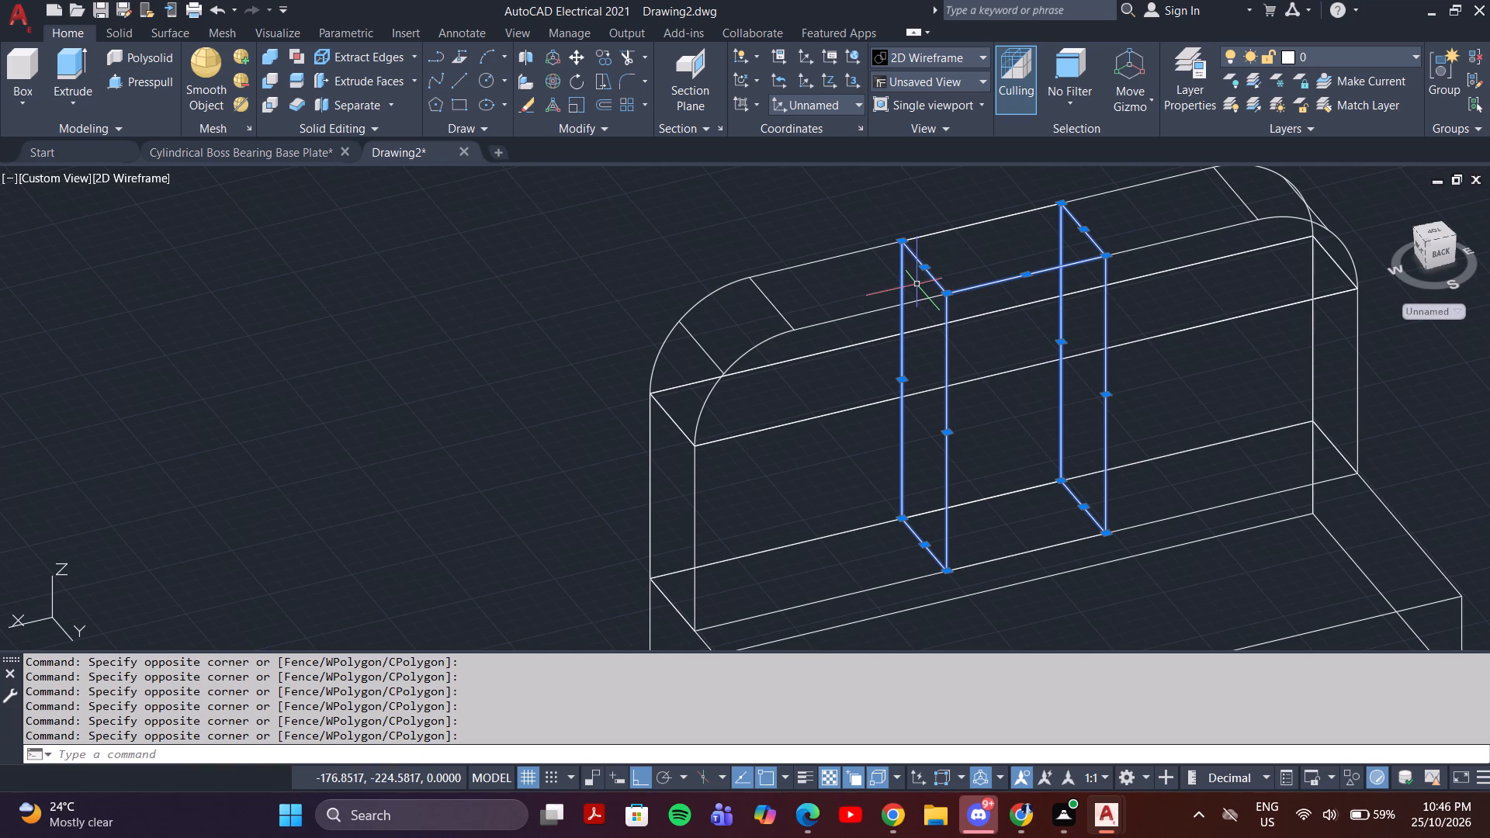
{"action": "left_click", "coordinate": [978, 234]}
{"action": "left_click", "coordinate": [977, 229]}
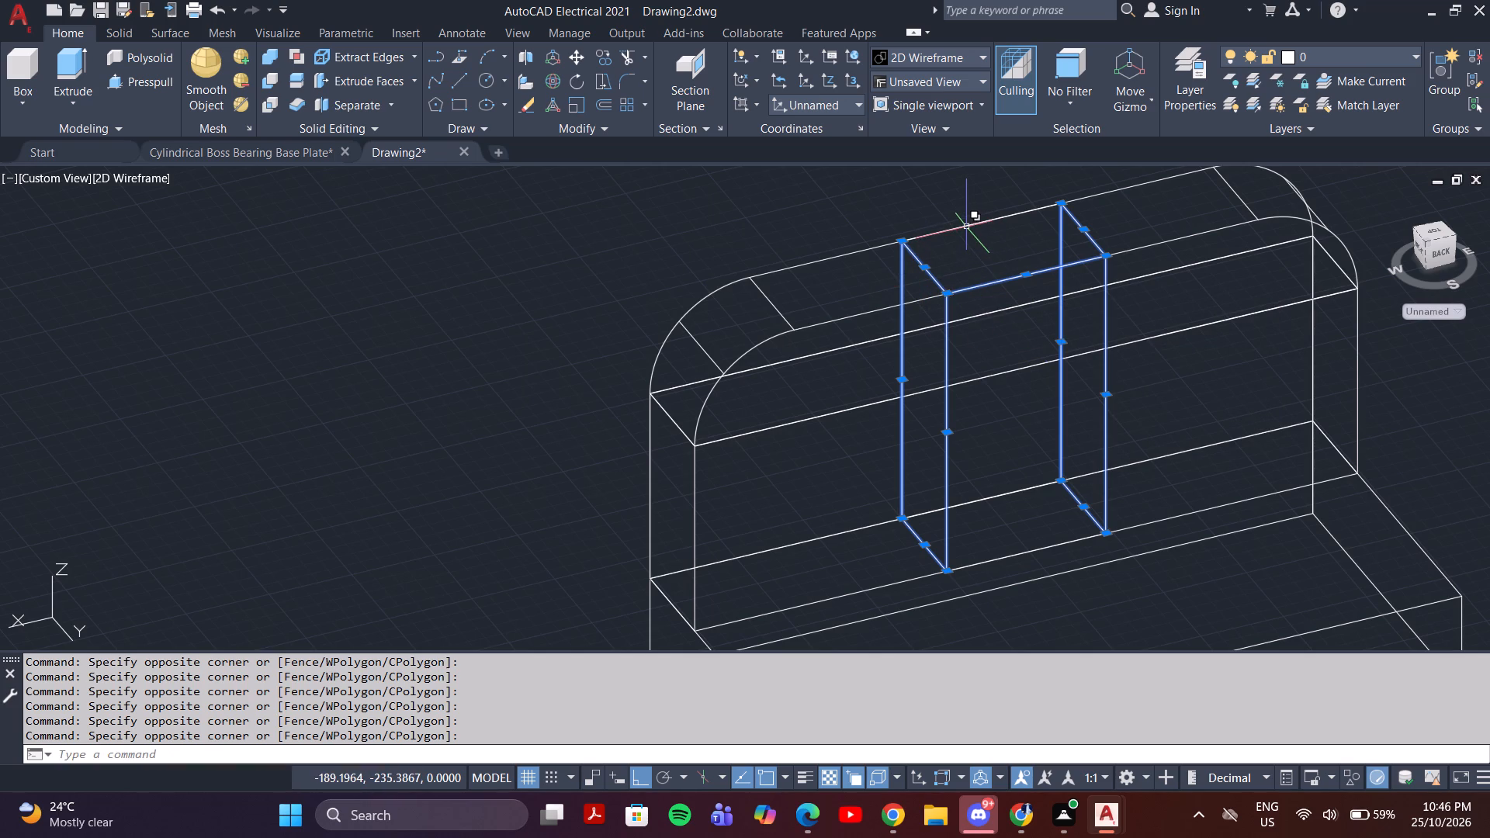
{"action": "left_click", "coordinate": [966, 227]}
{"action": "left_click", "coordinate": [1010, 296]}
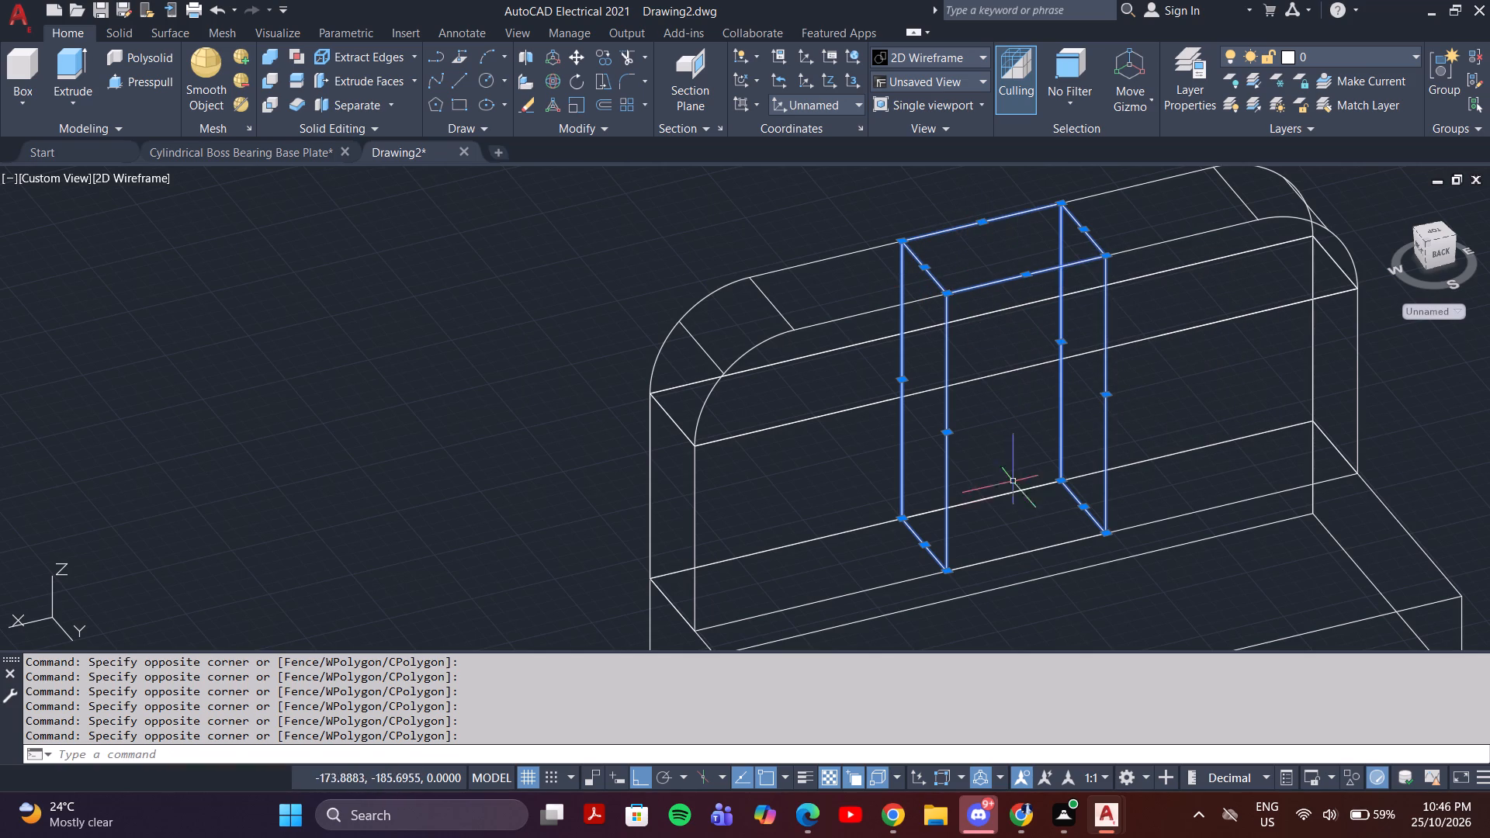
{"action": "left_click", "coordinate": [1018, 552]}
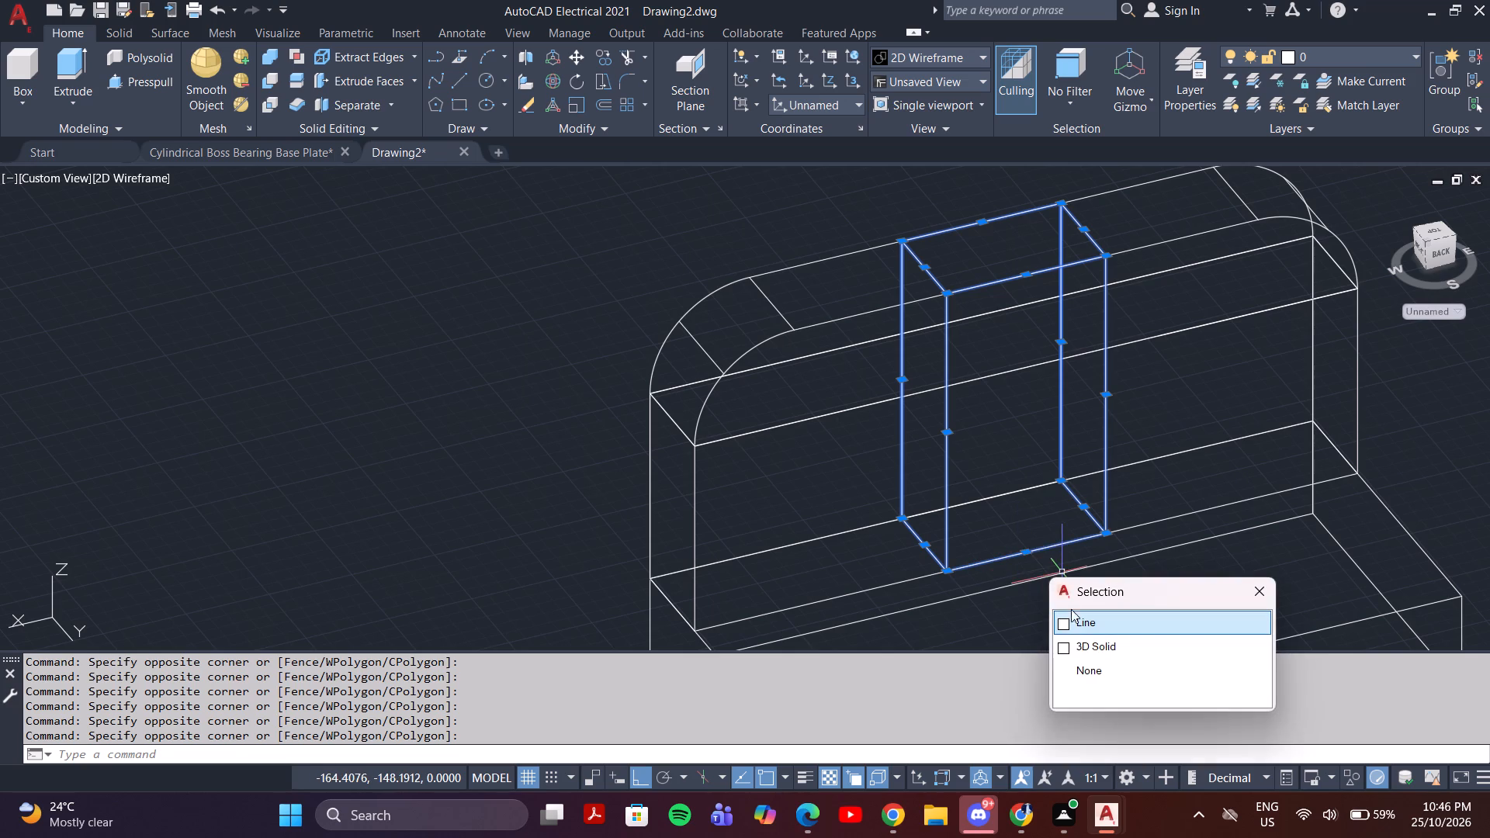
{"action": "left_click", "coordinate": [1062, 622]}
{"action": "left_click", "coordinate": [968, 501]}
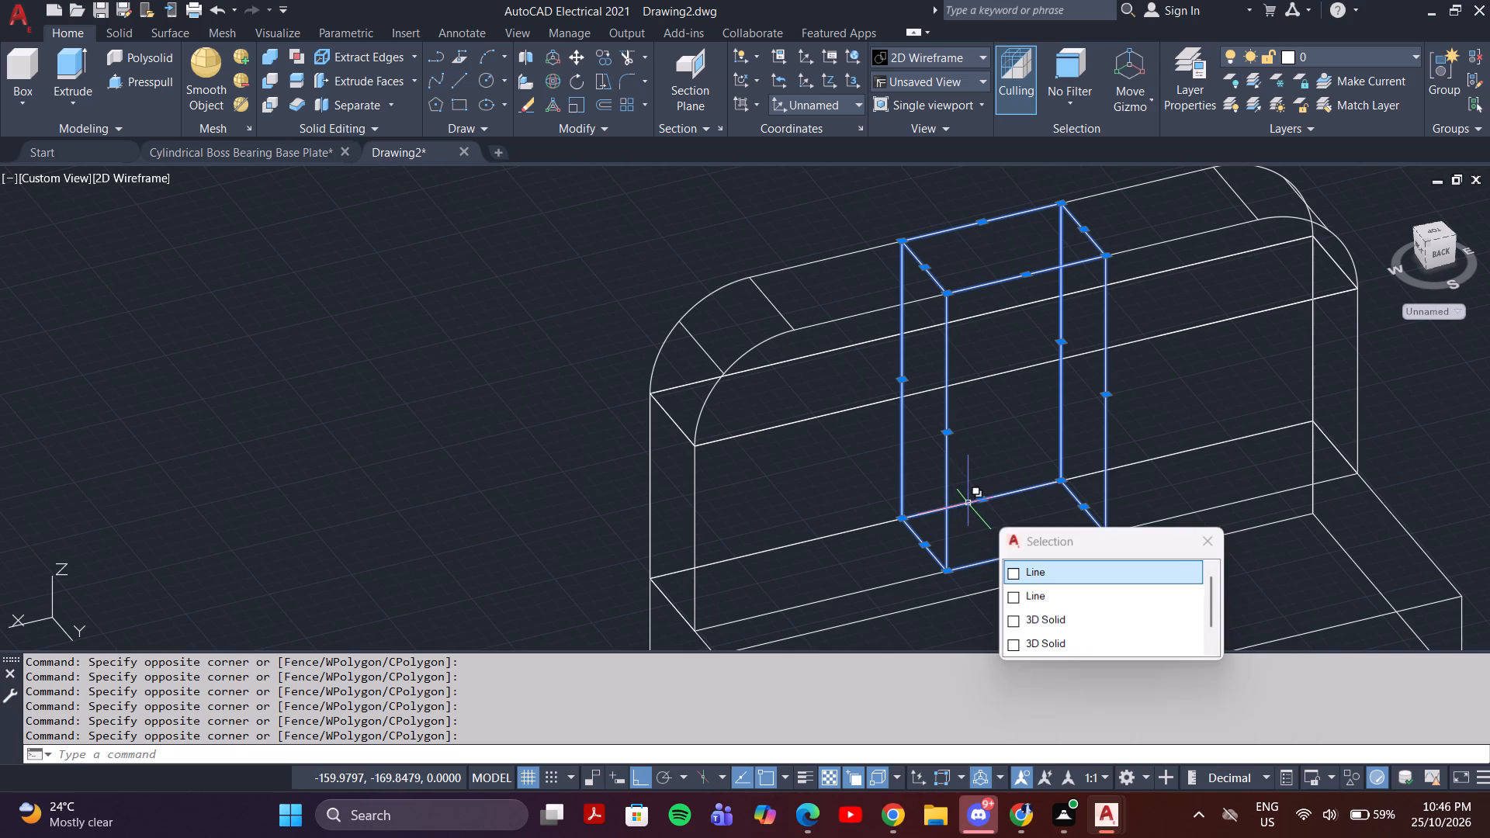
{"action": "left_click", "coordinate": [1011, 572]}
{"action": "left_click", "coordinate": [1010, 572]}
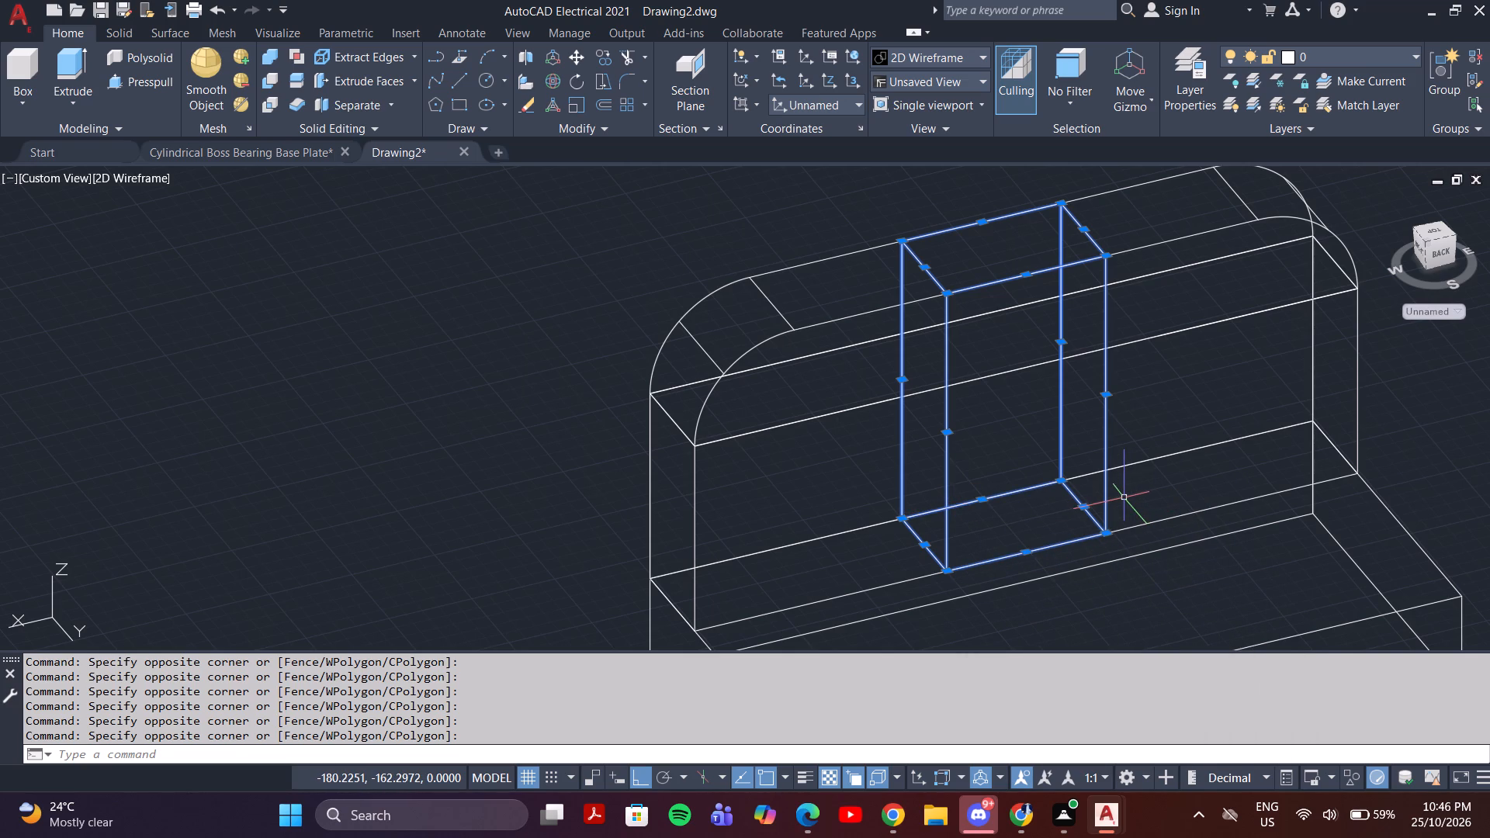
{"action": "key", "text": "j"}
{"action": "key", "text": "o"}
{"action": "type", "text": "in"}
{"action": "key", "text": "Return"}
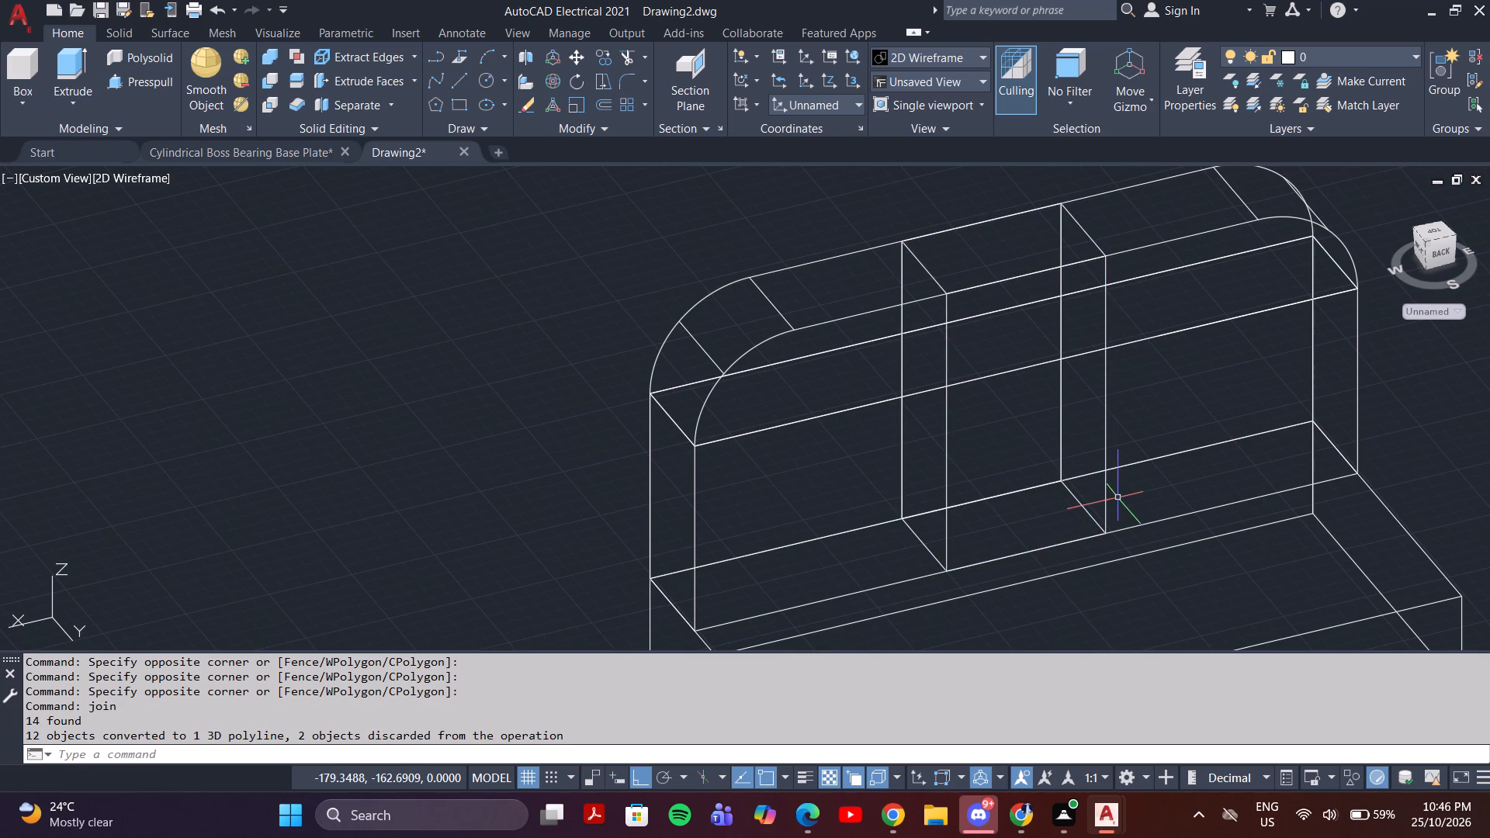
Select the joined block outline and inspect from several angles which edges it includes.
{"action": "middle_click_drag", "start_coordinate": [1123, 456], "coordinate": [1205, 458], "text": "shift"}
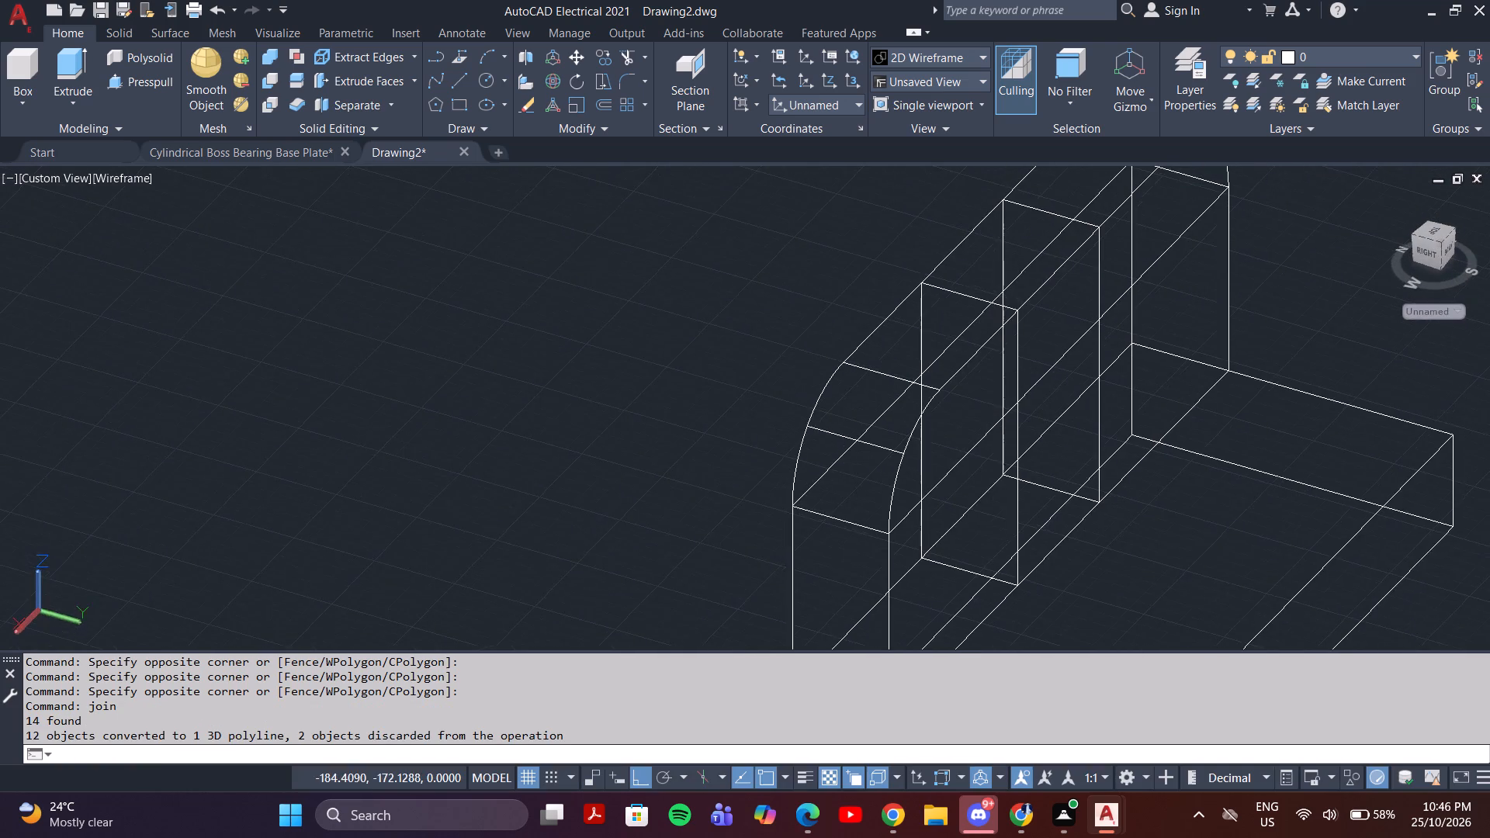
{"action": "left_click", "coordinate": [975, 286]}
{"action": "left_click", "coordinate": [937, 304]}
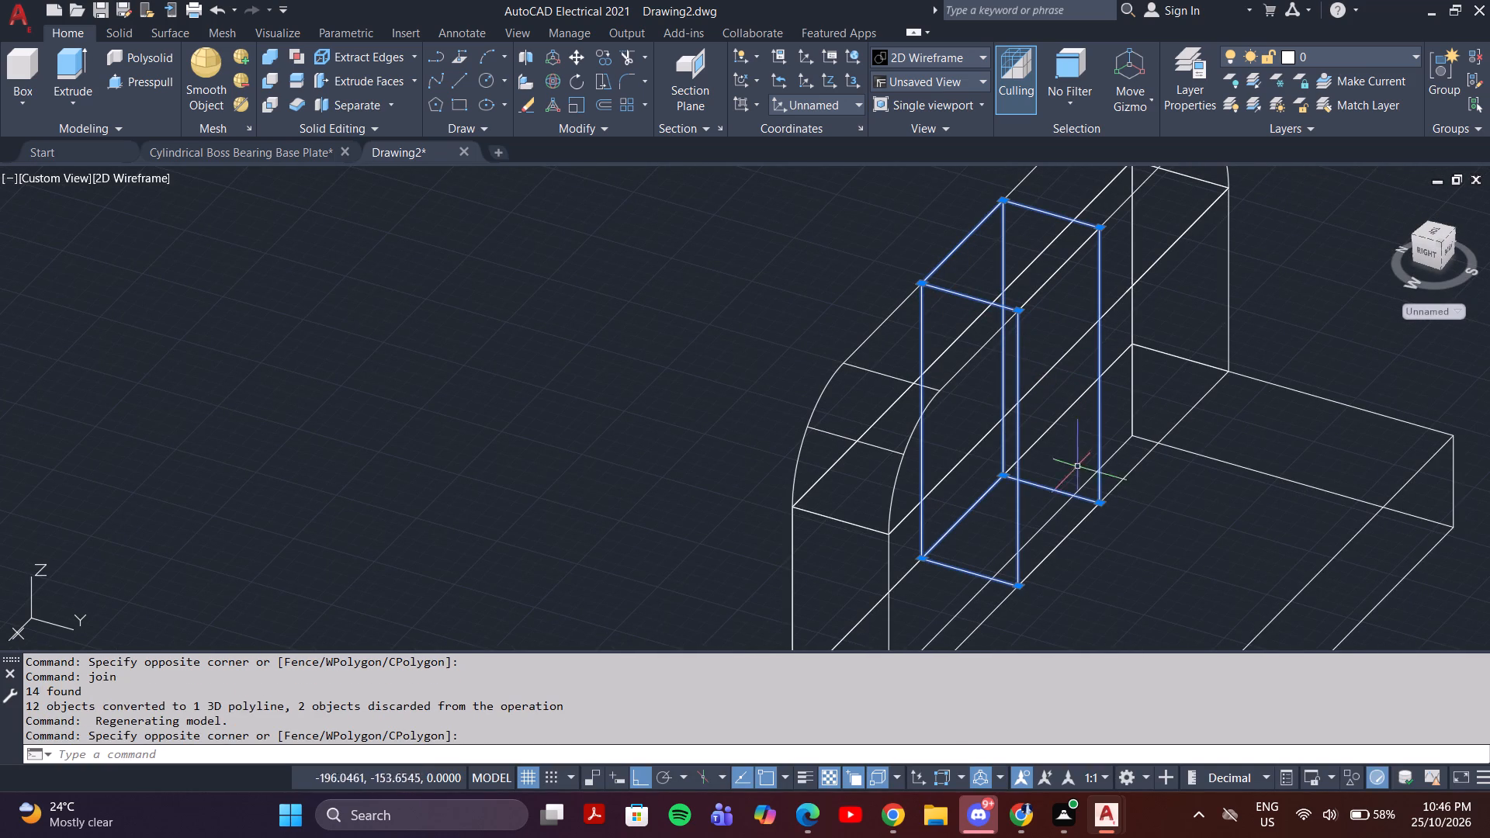
{"action": "middle_click_drag", "start_coordinate": [1112, 550], "coordinate": [1044, 544]}
{"action": "middle_click_drag", "start_coordinate": [1053, 542], "coordinate": [982, 518], "text": "shift"}
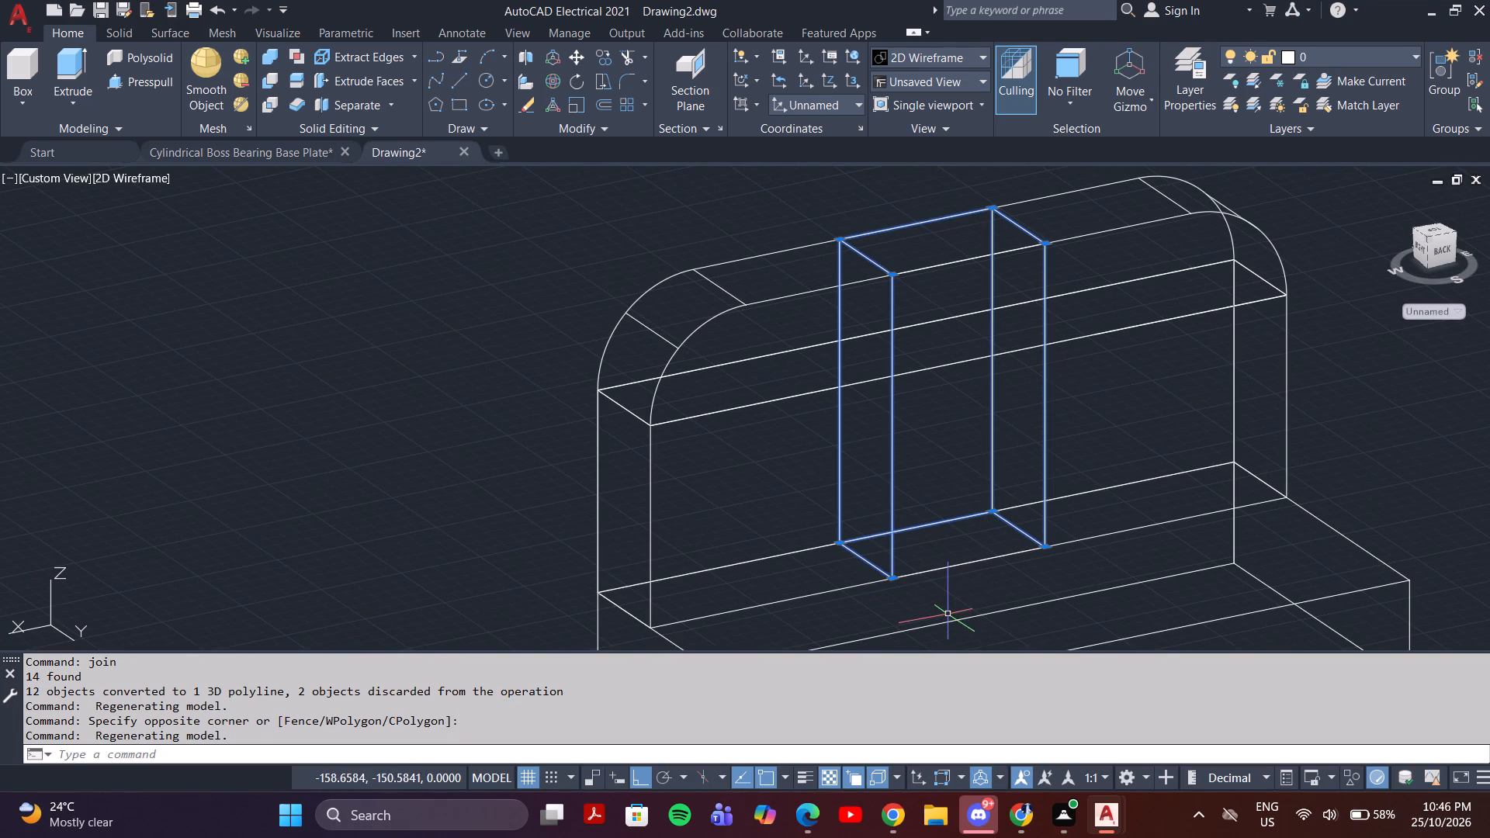
{"action": "key", "text": "Escape"}
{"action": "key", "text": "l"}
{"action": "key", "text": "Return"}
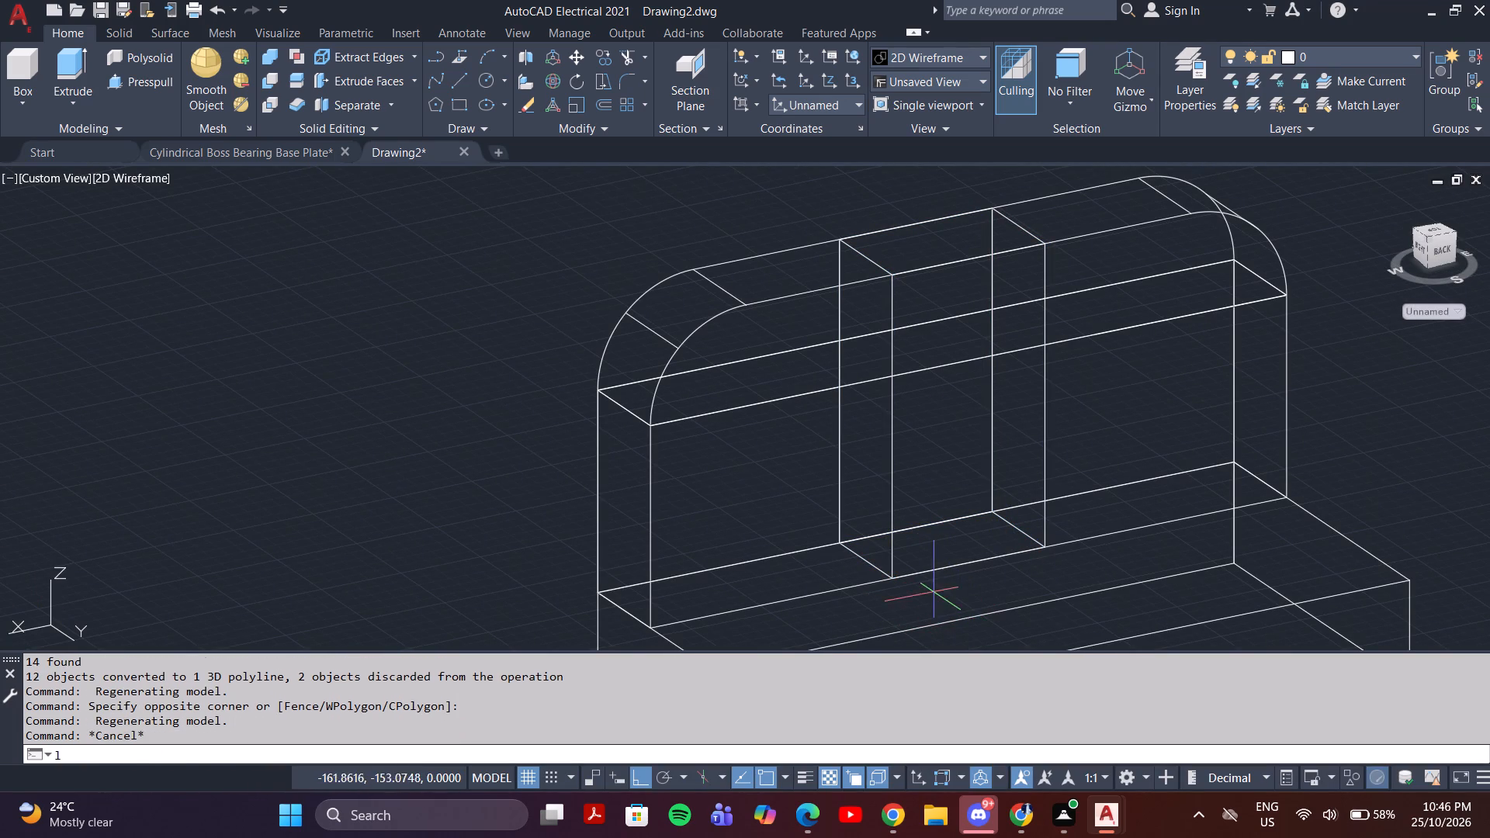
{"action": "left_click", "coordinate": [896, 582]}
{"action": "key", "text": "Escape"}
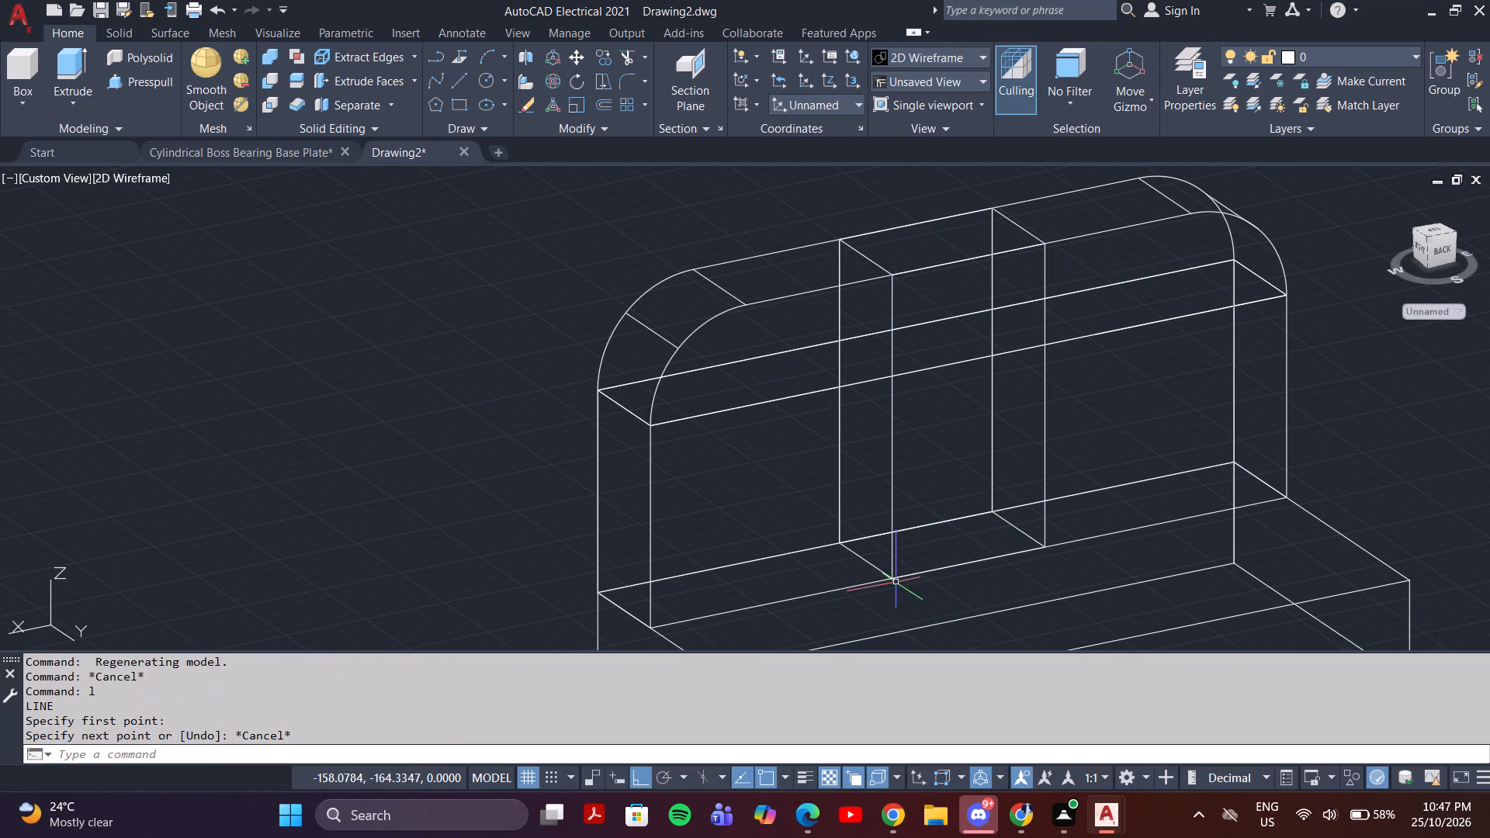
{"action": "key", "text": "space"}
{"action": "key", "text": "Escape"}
Delete the separate line along the block outline's bottom edge, where the upright meets the base's exposed top.
{"action": "left_click", "coordinate": [946, 566]}
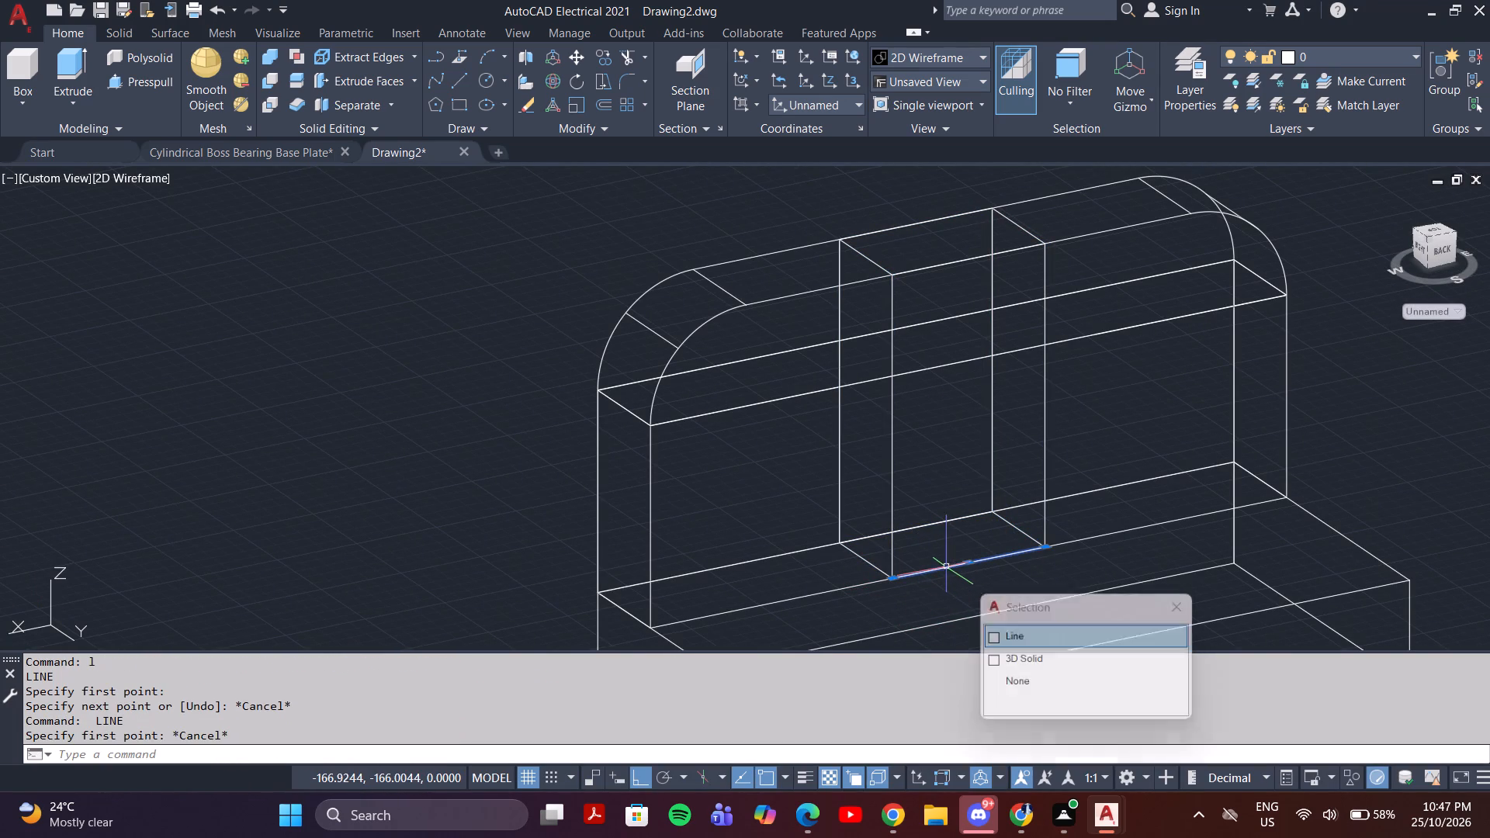
{"action": "key", "text": "Delete"}
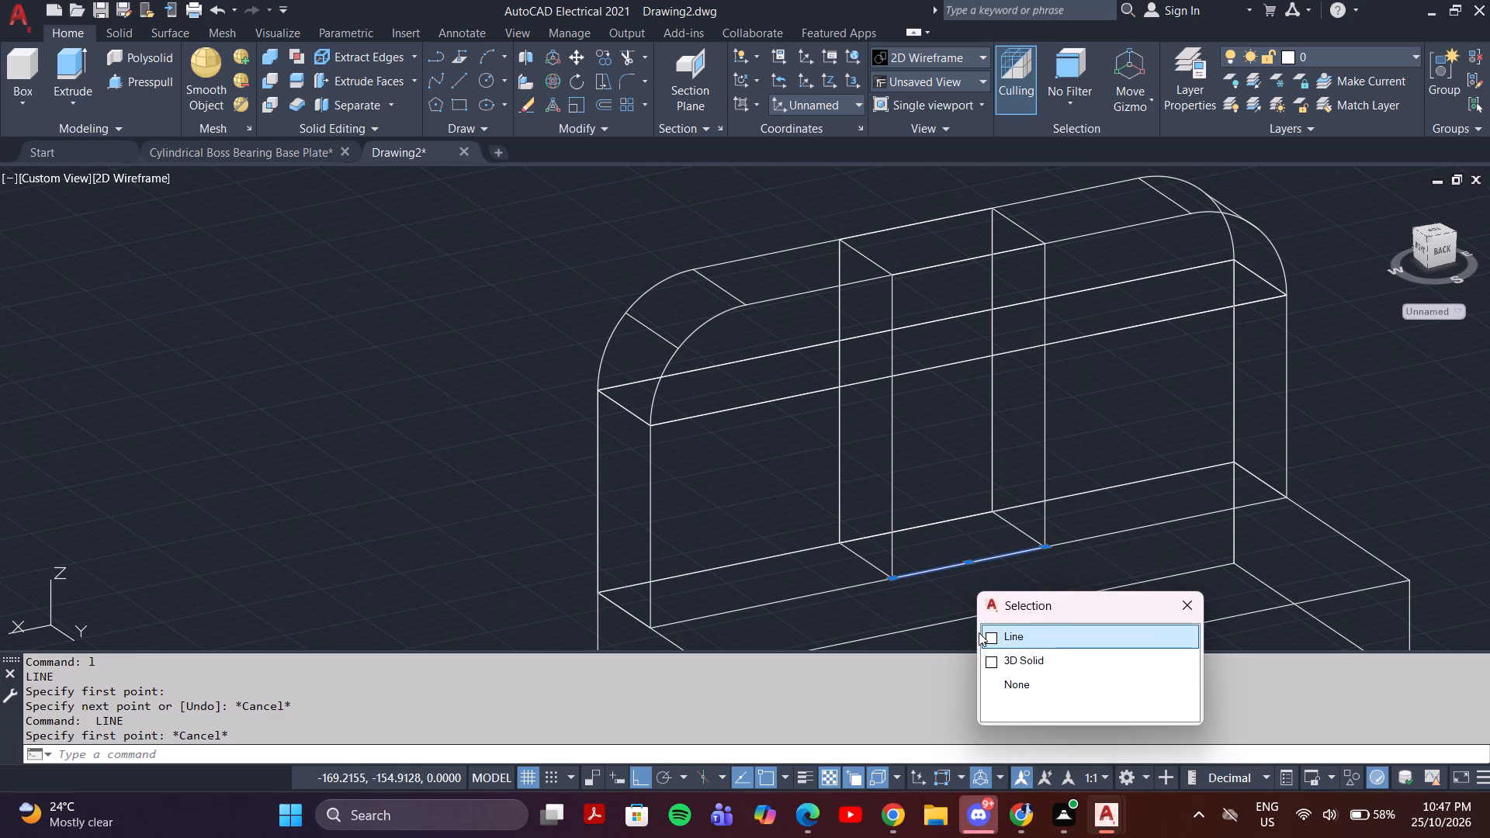
{"action": "left_click", "coordinate": [989, 638]}
{"action": "key", "text": "Delete"}
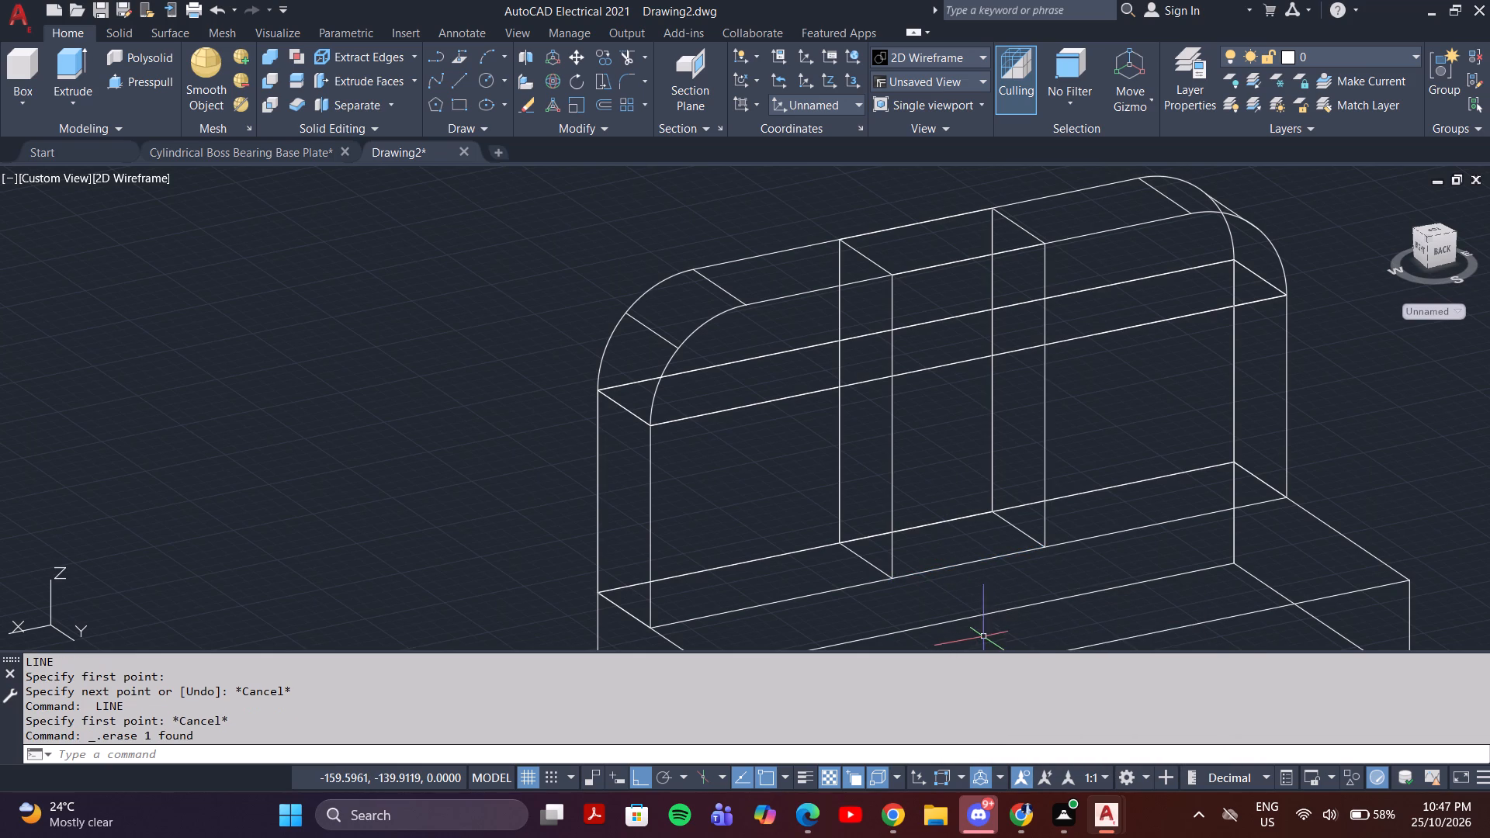
Draw a line along that same bottom edge between the lower corners of the block's two side outlines.
{"action": "key", "text": "l"}
{"action": "key", "text": "Return"}
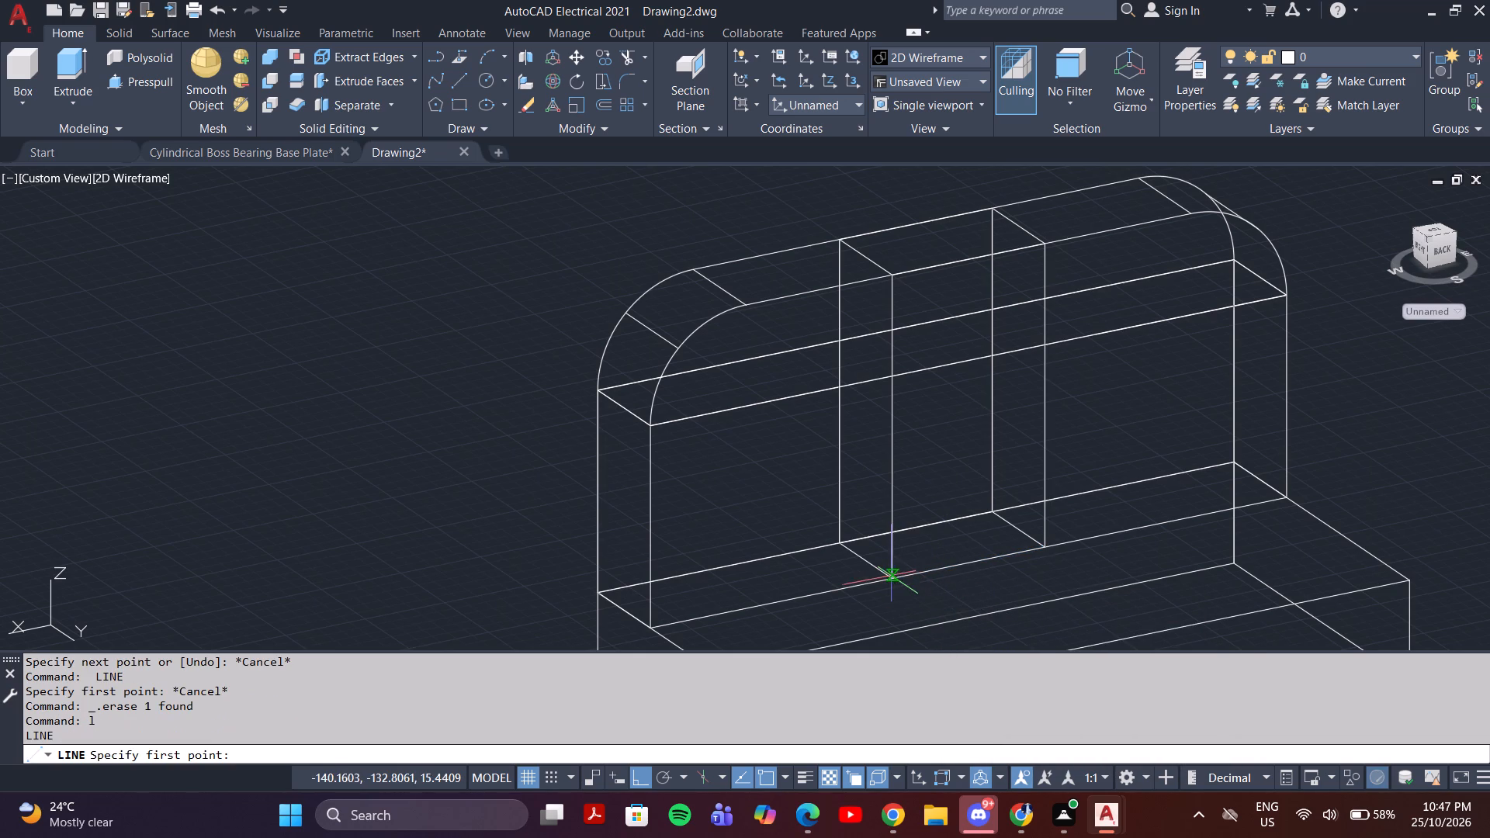
{"action": "left_click", "coordinate": [893, 577]}
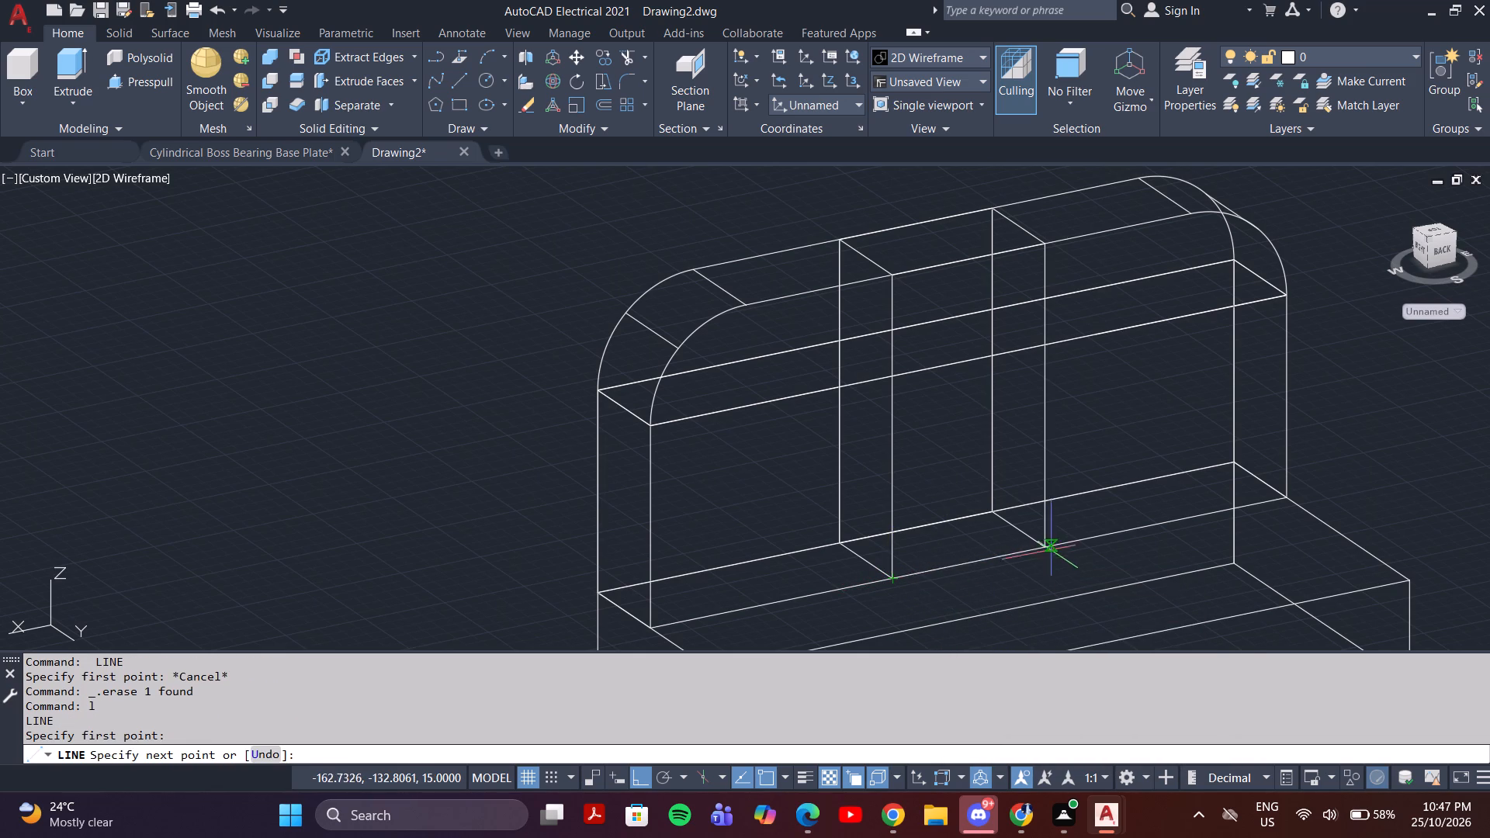
{"action": "left_click", "coordinate": [1045, 545]}
{"action": "key", "text": "Escape"}
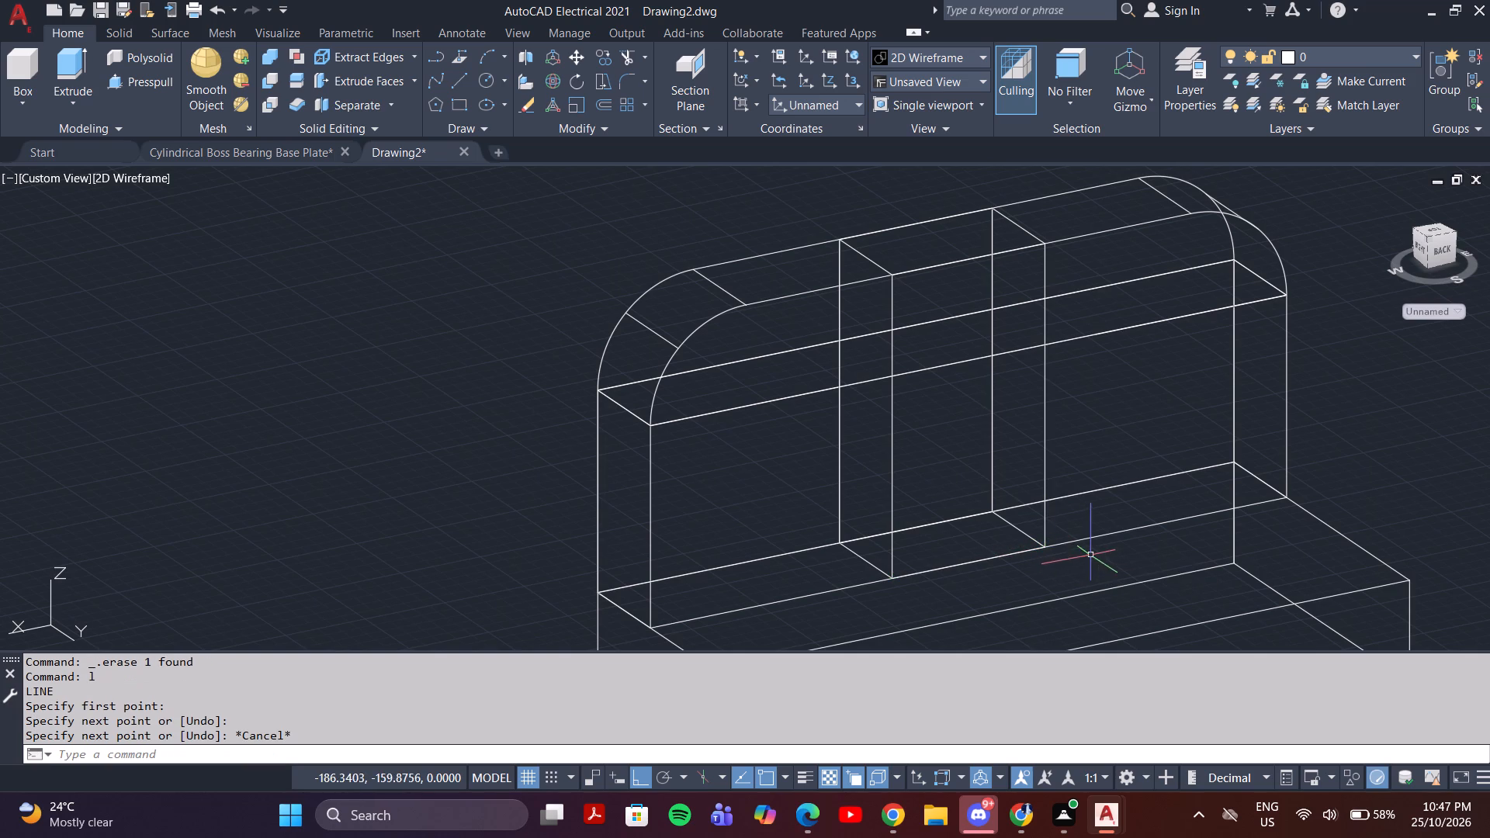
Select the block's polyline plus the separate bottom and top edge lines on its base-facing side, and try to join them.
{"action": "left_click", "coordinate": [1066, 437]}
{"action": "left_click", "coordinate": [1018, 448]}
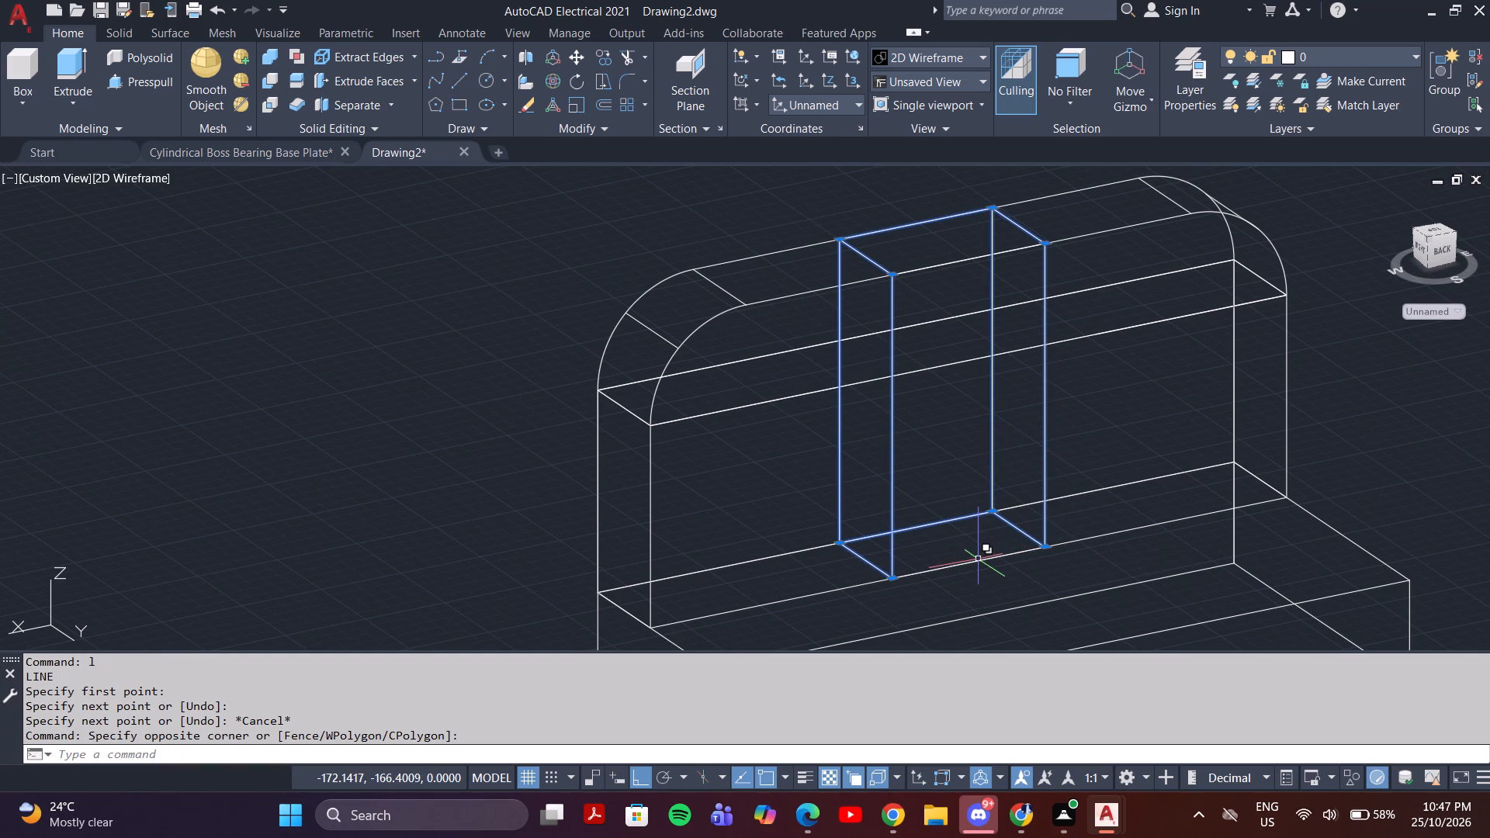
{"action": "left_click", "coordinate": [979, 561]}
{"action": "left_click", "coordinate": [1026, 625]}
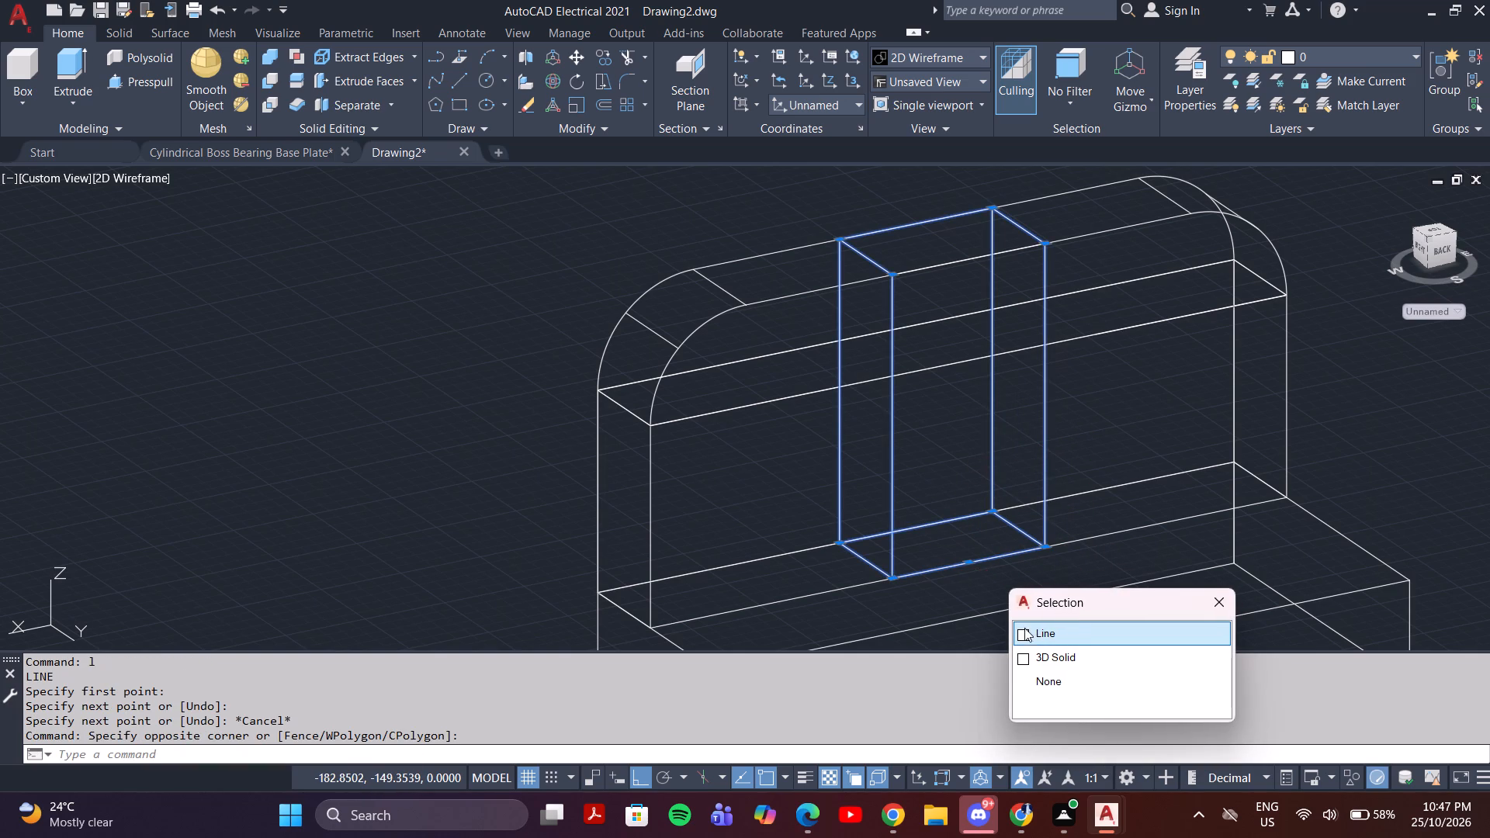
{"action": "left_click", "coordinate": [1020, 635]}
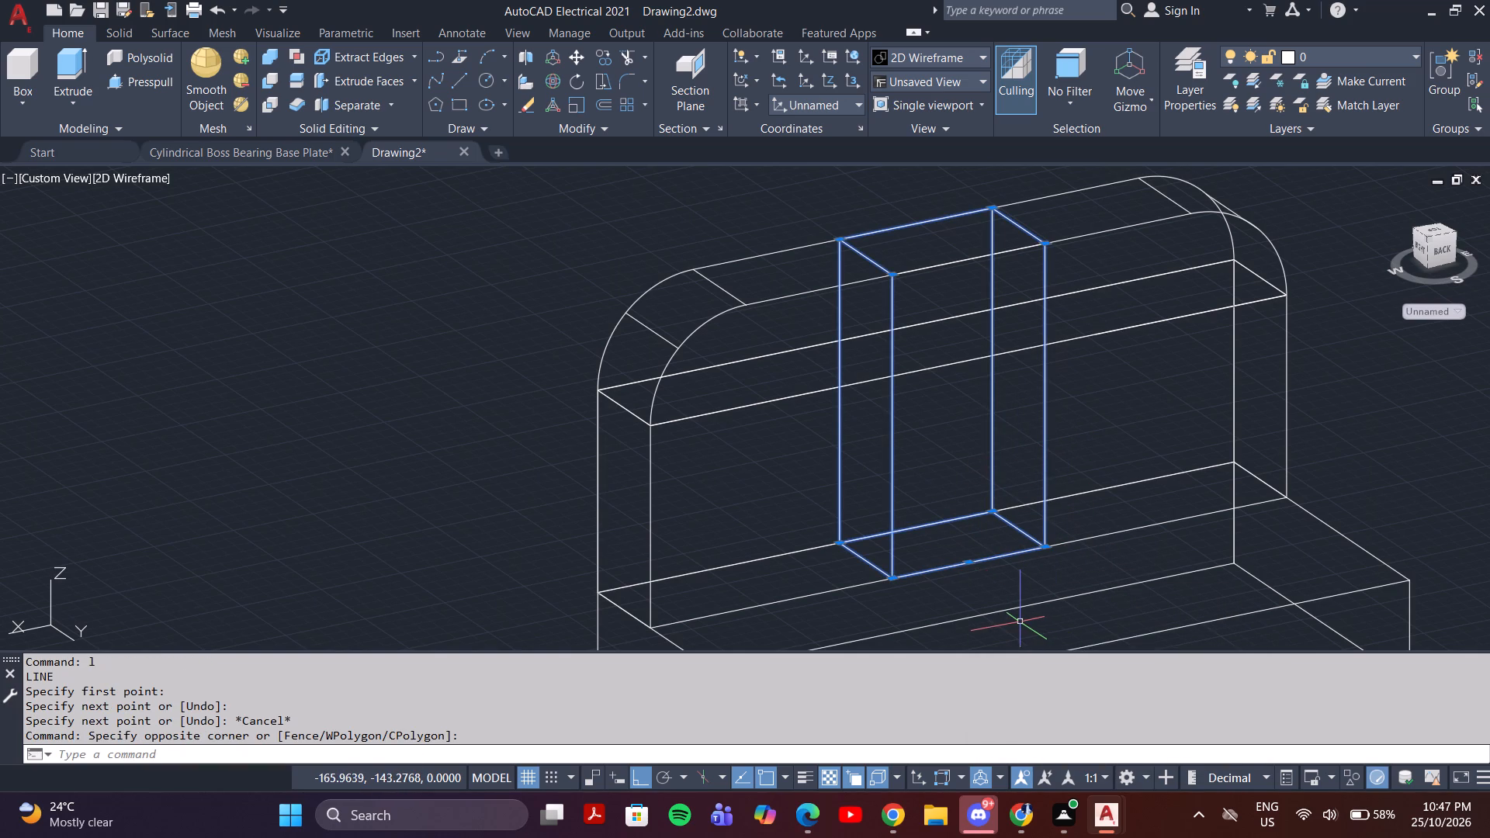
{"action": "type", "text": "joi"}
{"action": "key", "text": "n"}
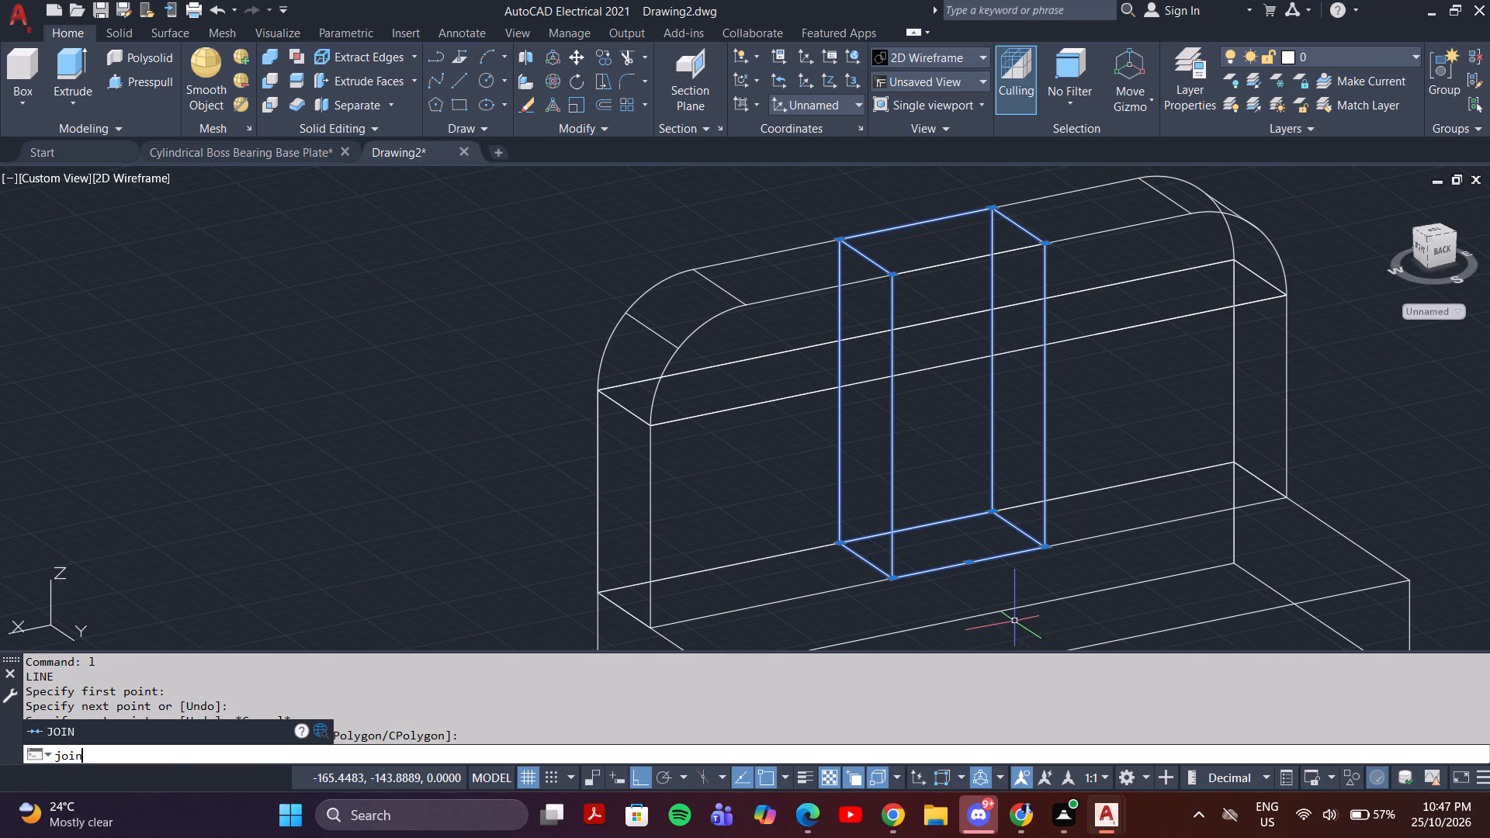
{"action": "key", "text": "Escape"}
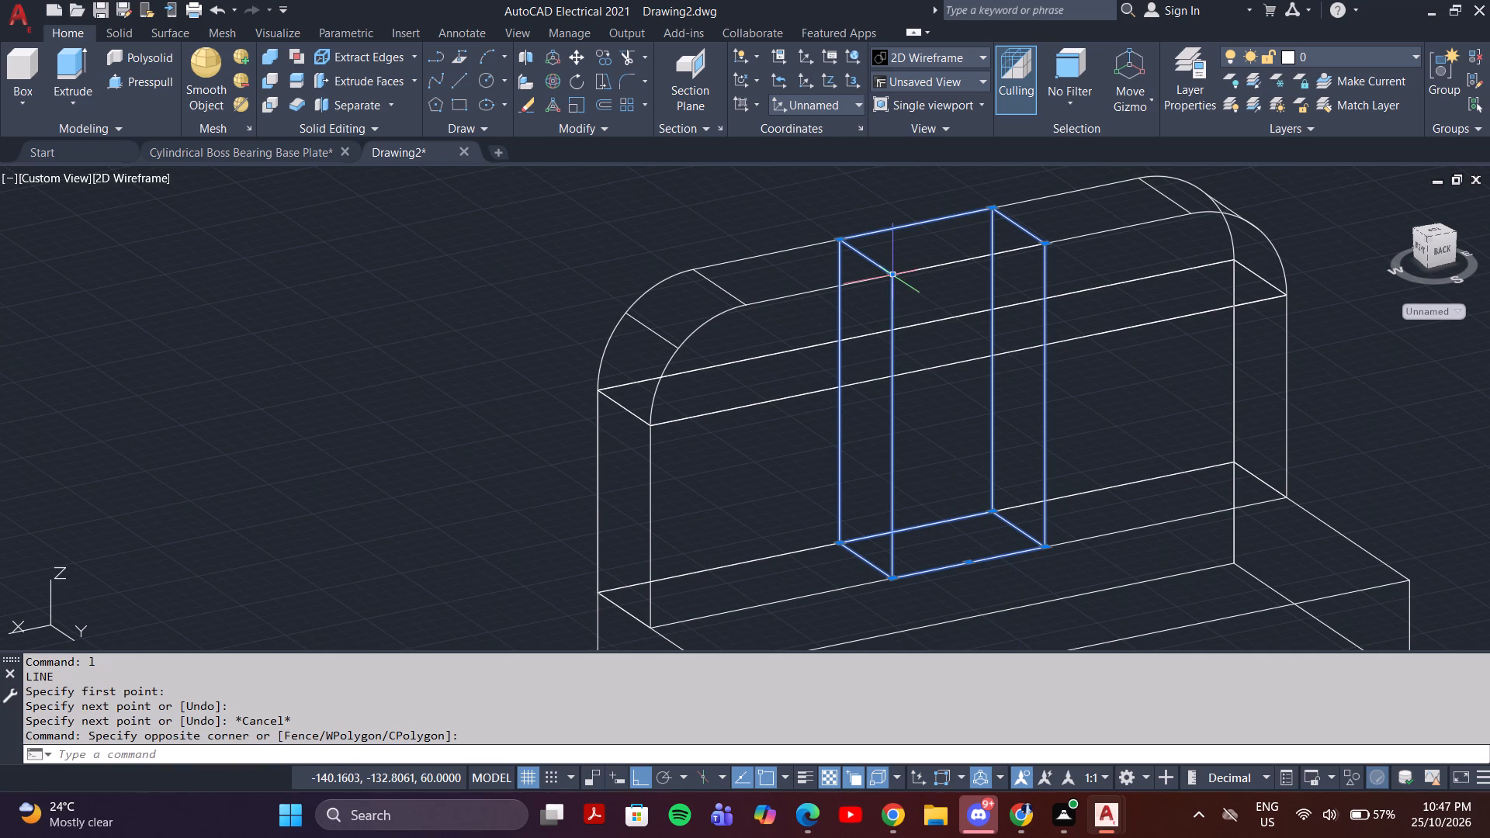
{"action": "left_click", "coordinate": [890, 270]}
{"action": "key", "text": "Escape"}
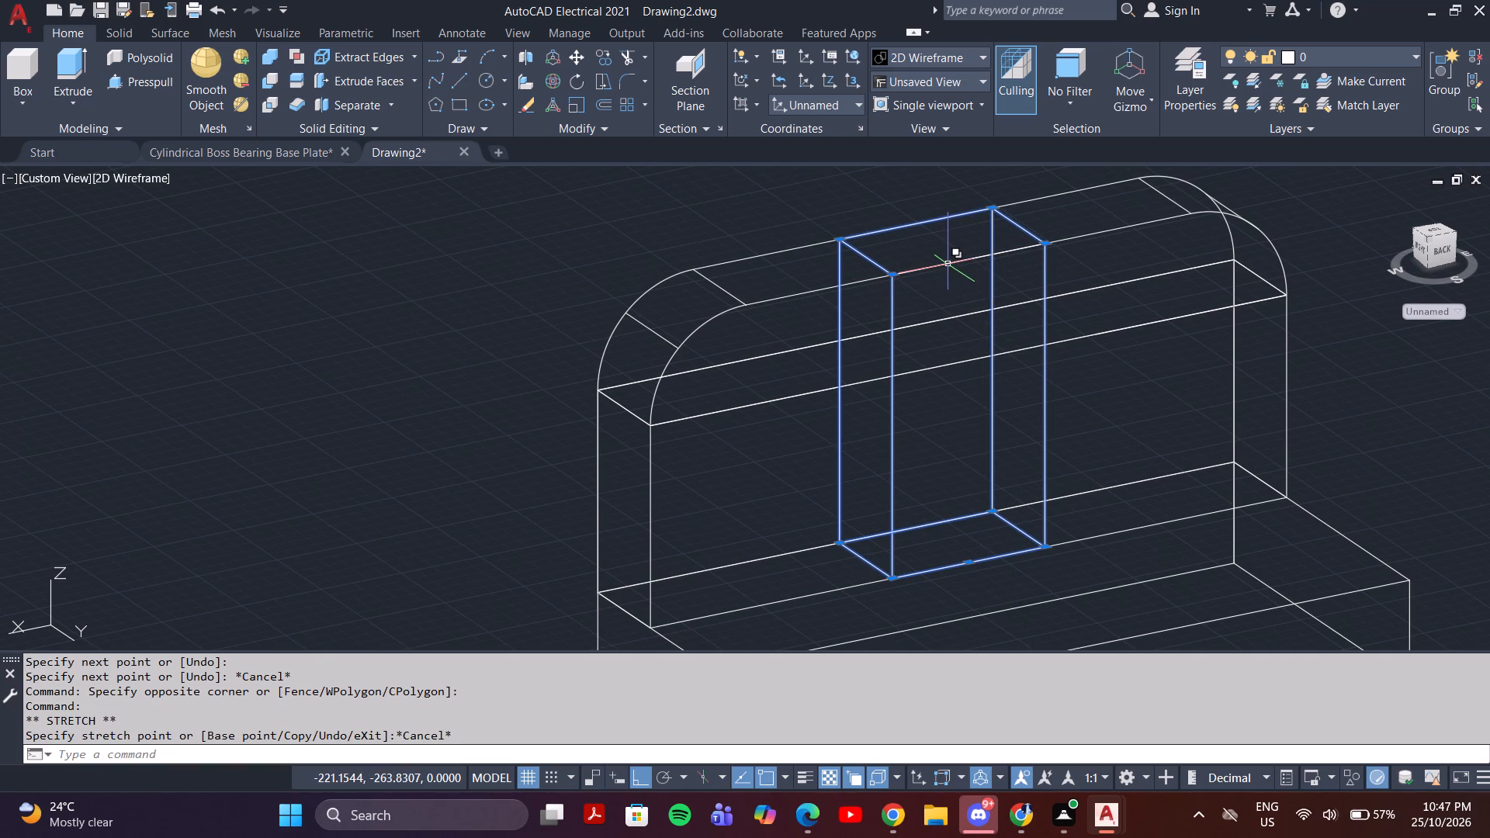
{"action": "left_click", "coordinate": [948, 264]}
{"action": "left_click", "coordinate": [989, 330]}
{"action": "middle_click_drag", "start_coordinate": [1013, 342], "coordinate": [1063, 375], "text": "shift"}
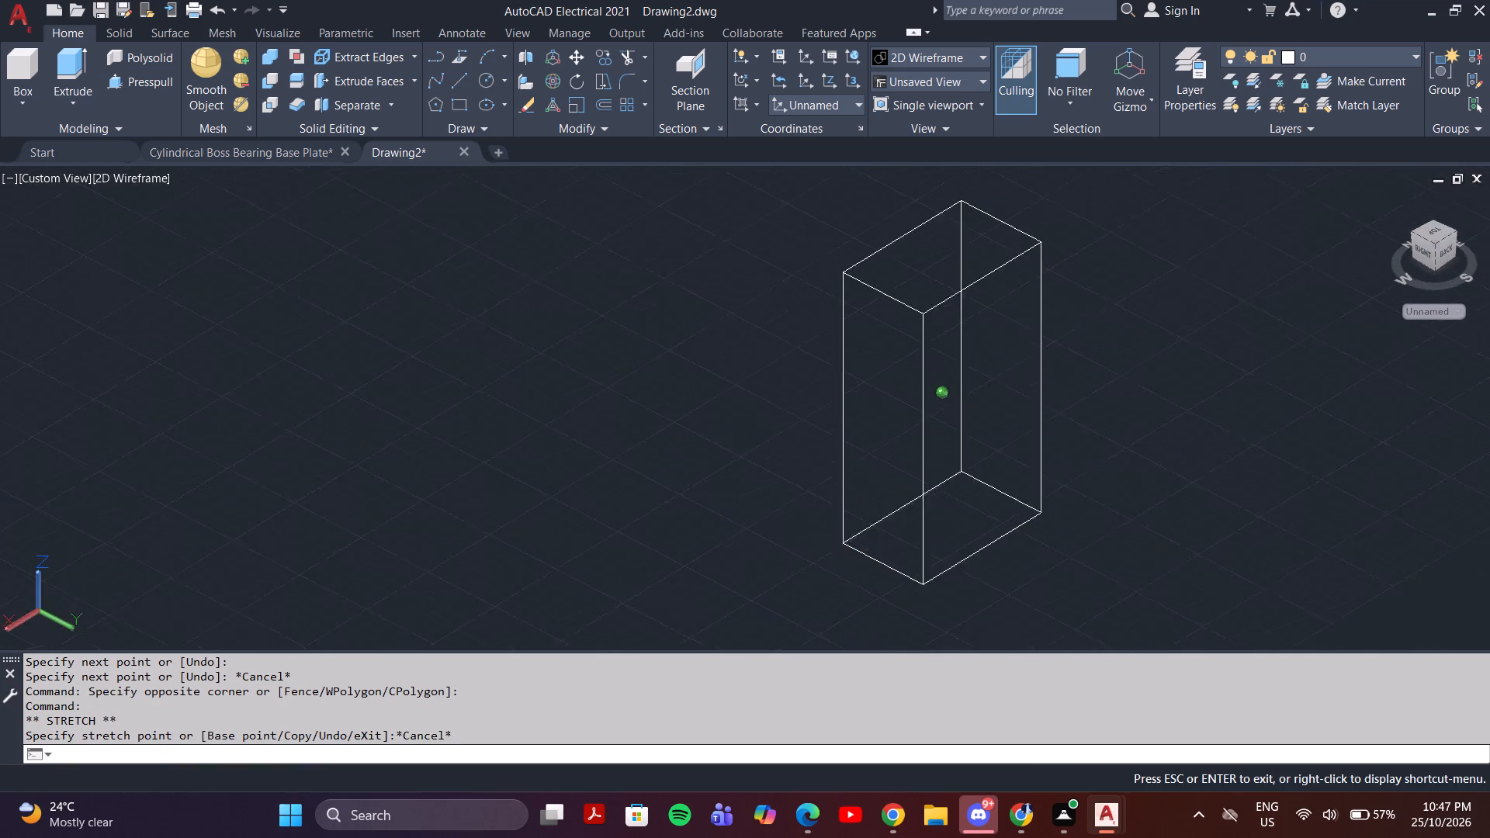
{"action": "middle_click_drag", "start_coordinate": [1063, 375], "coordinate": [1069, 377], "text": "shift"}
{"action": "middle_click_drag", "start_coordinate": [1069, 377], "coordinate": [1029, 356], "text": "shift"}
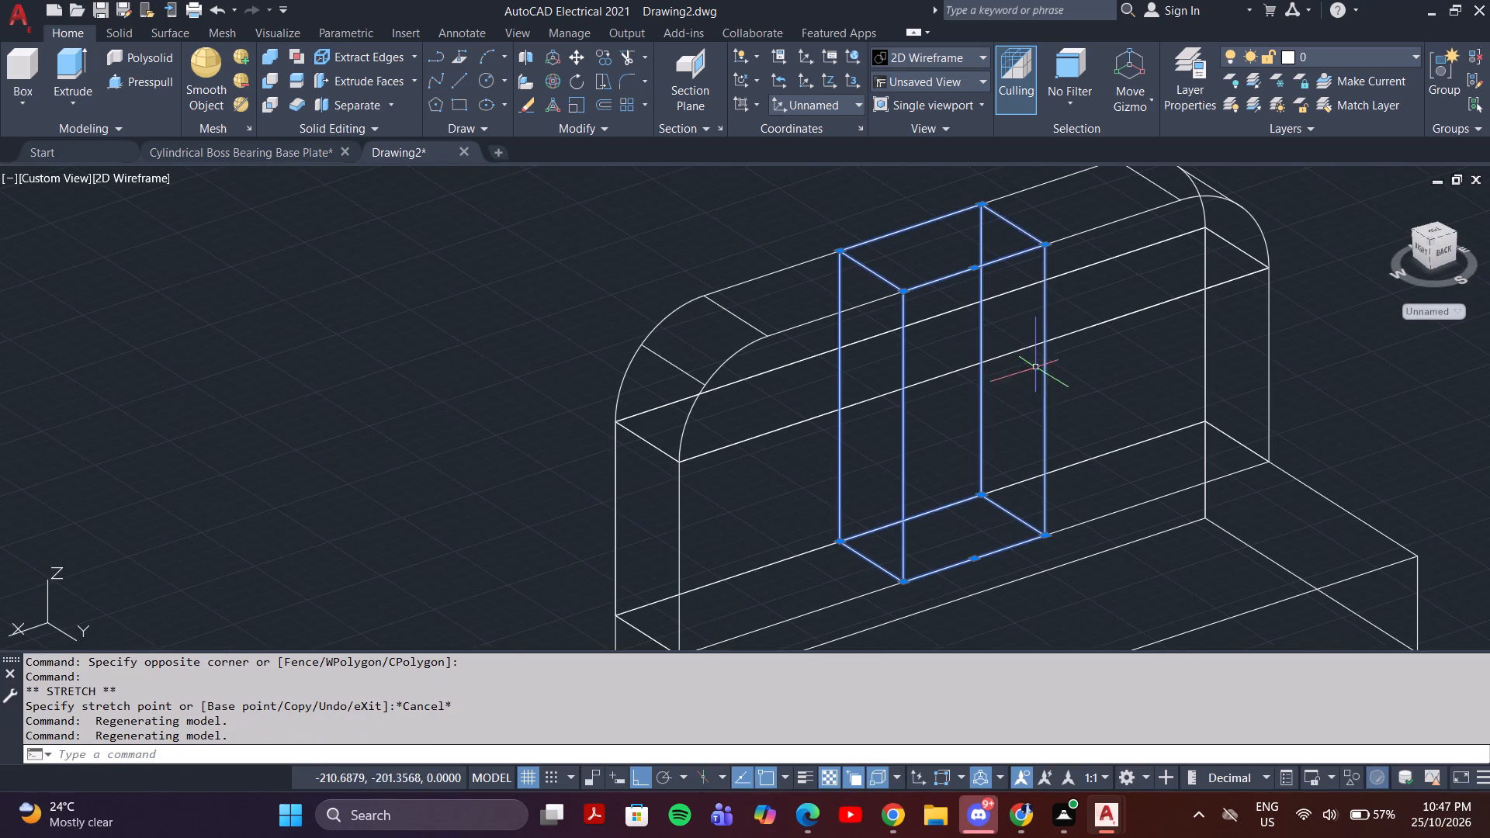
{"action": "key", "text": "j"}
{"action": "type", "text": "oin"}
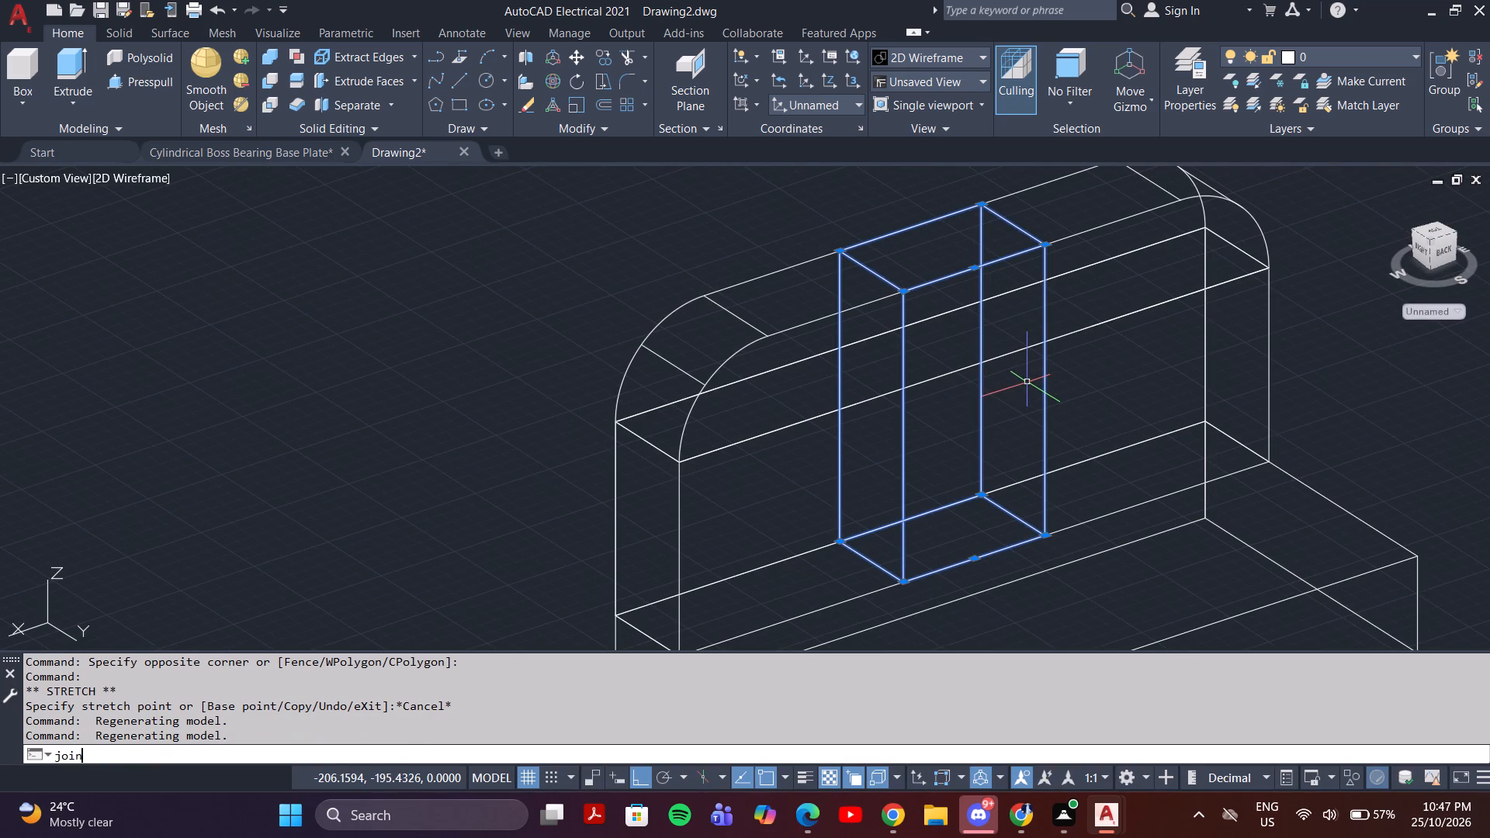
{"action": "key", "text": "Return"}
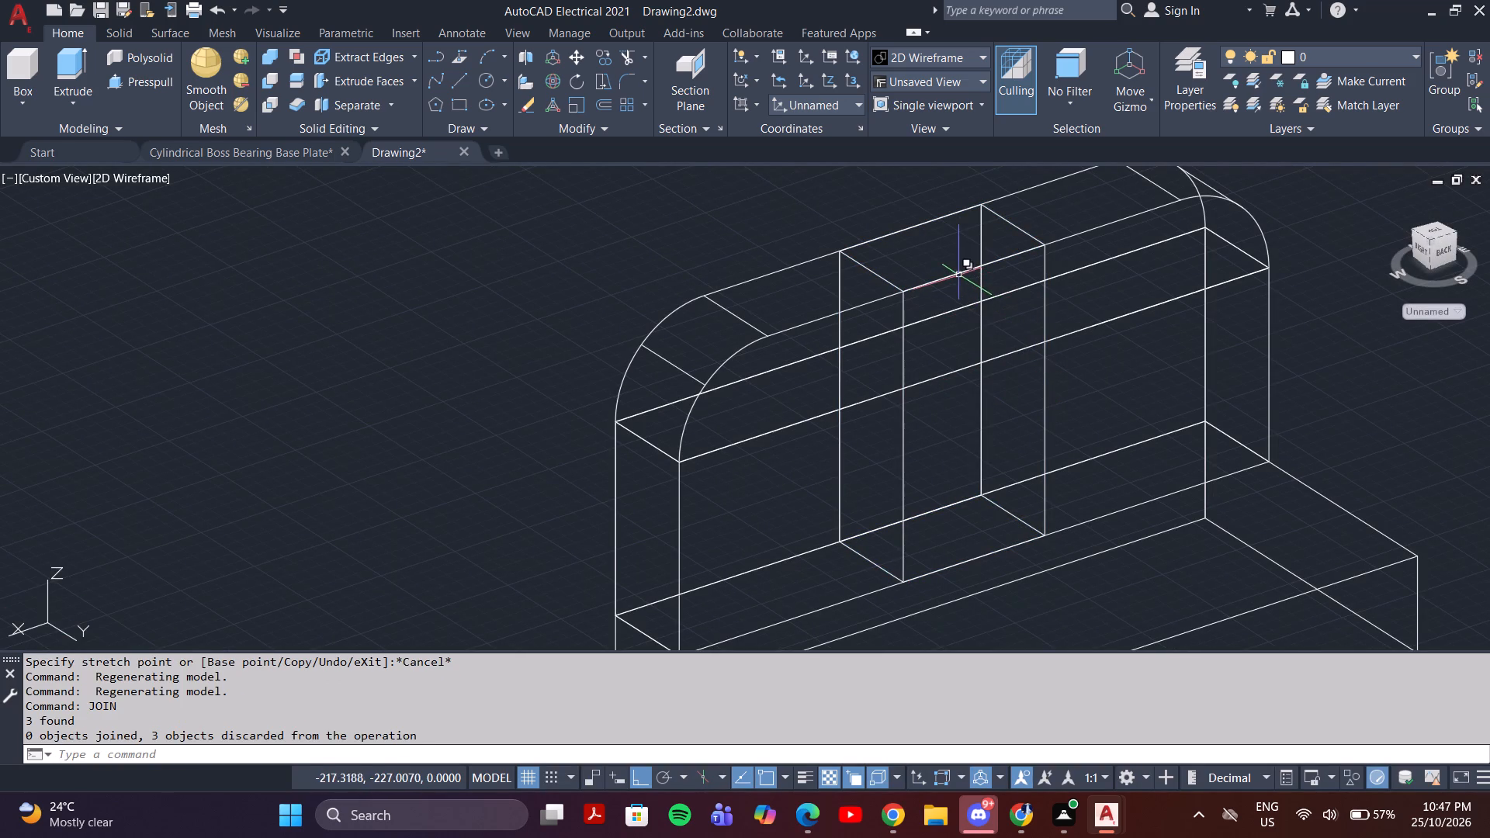
Select the central block outline inside the upright and check which of its edges belong to the polyline.
{"action": "left_click", "coordinate": [957, 274]}
{"action": "left_click", "coordinate": [1006, 339]}
{"action": "key", "text": "Escape"}
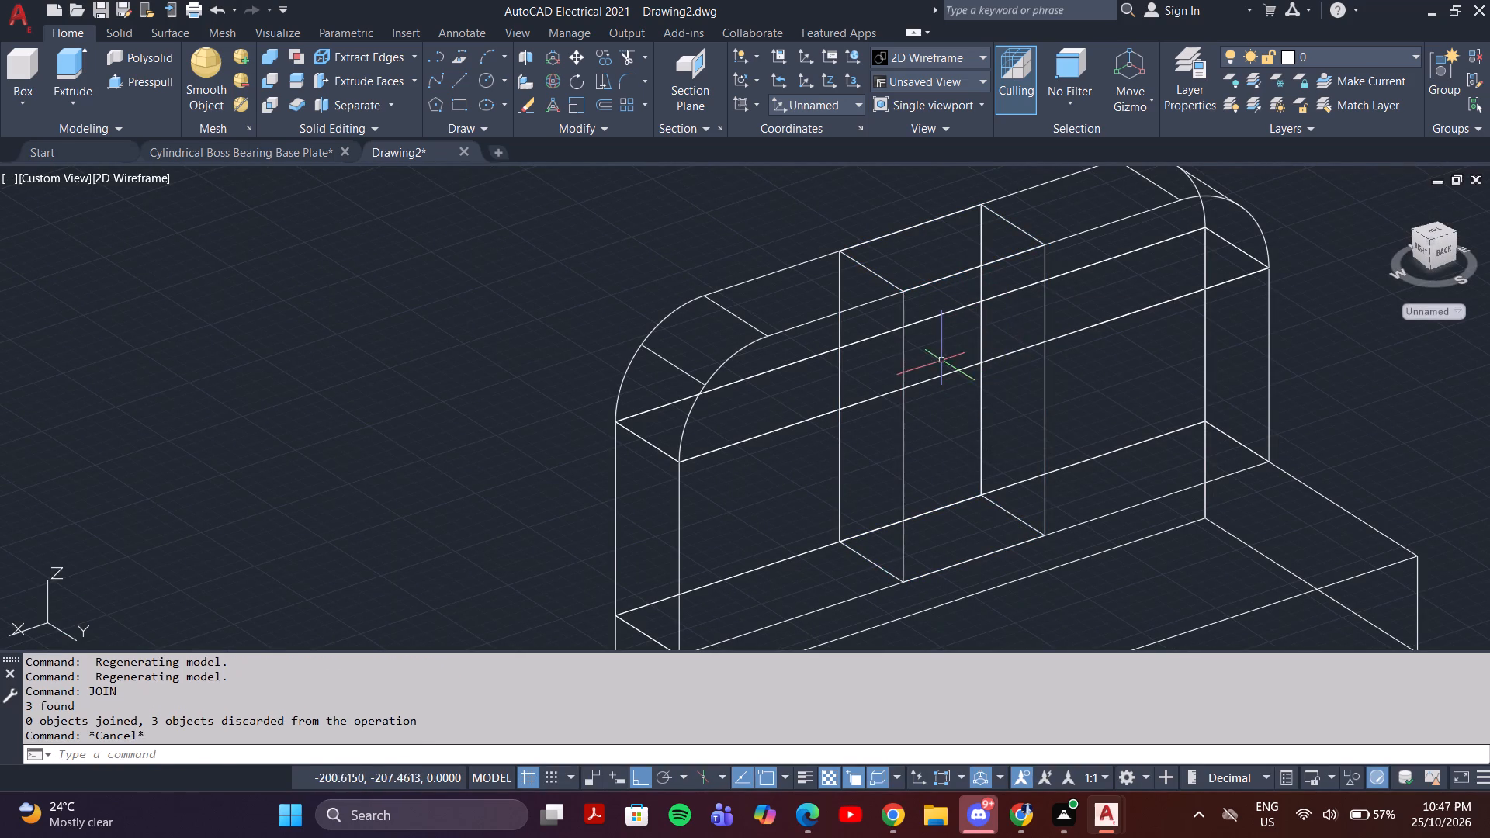
{"action": "left_click", "coordinate": [932, 355]}
{"action": "left_click", "coordinate": [897, 358]}
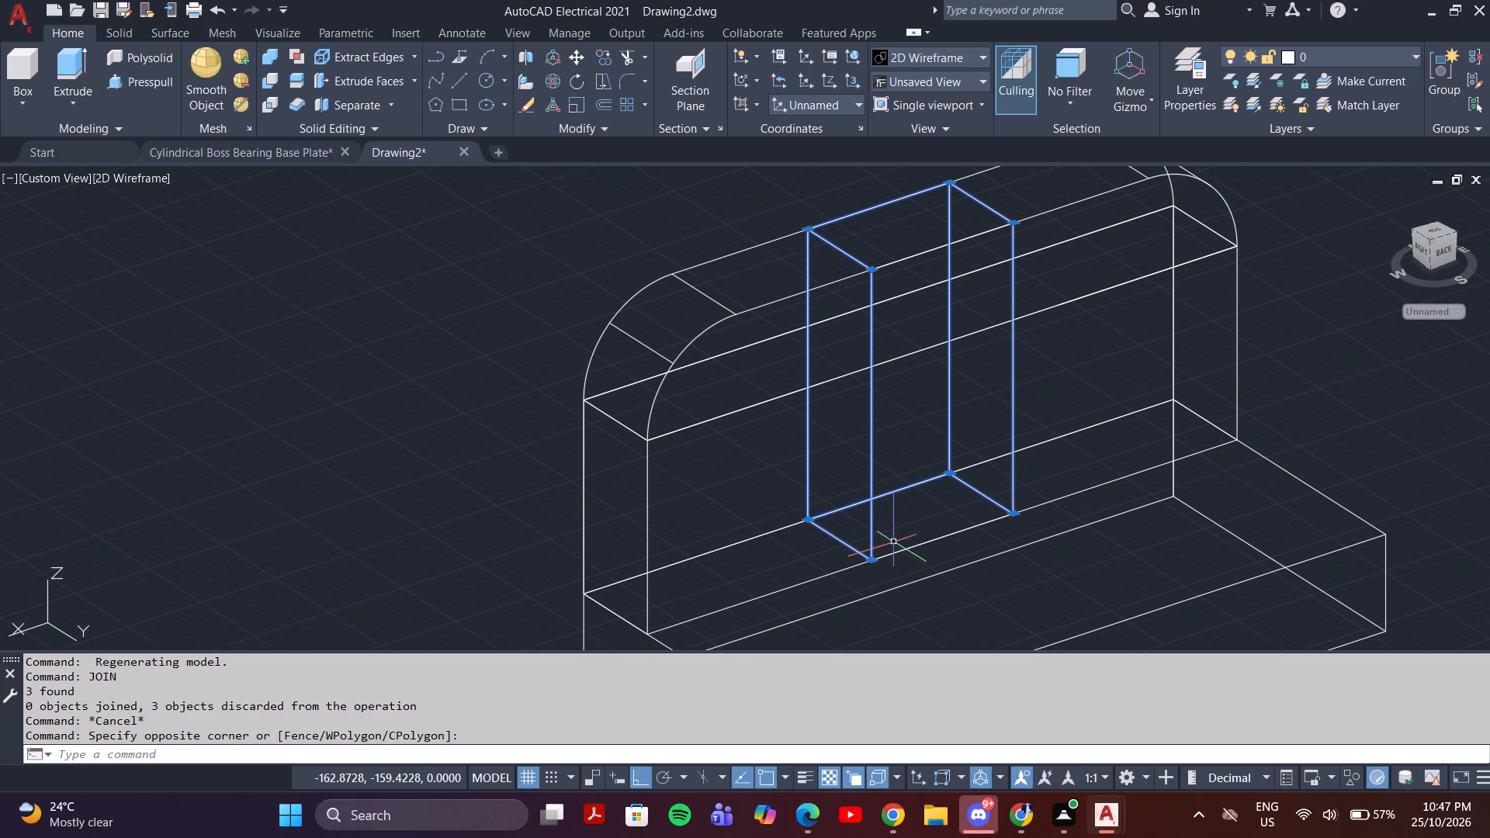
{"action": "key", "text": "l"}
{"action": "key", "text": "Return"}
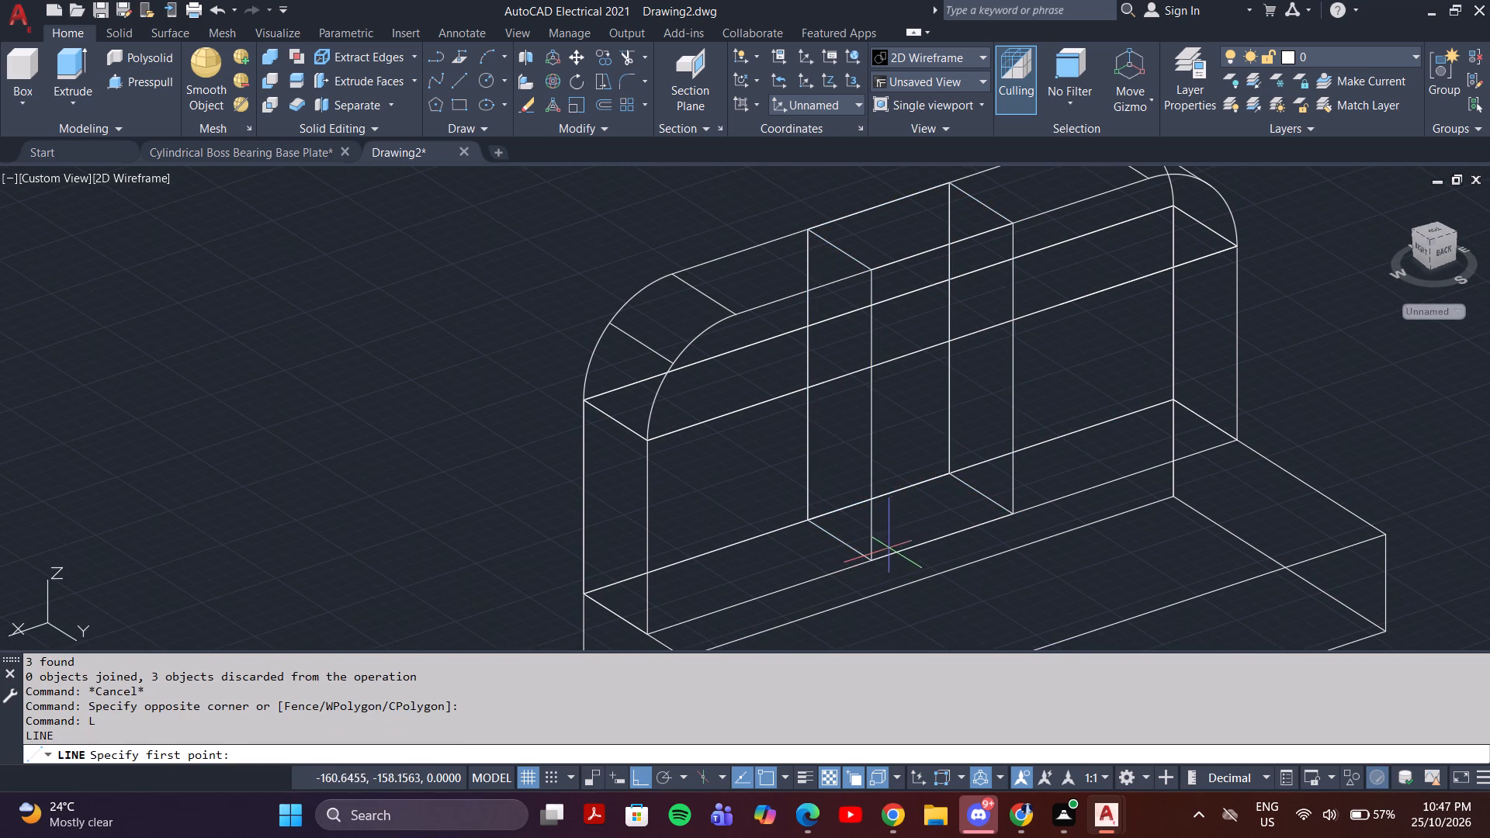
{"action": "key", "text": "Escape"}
Select the central block outline again and examine its included edges from another angle.
{"action": "middle_click_drag", "start_coordinate": [1055, 400], "coordinate": [1109, 457], "text": "shift"}
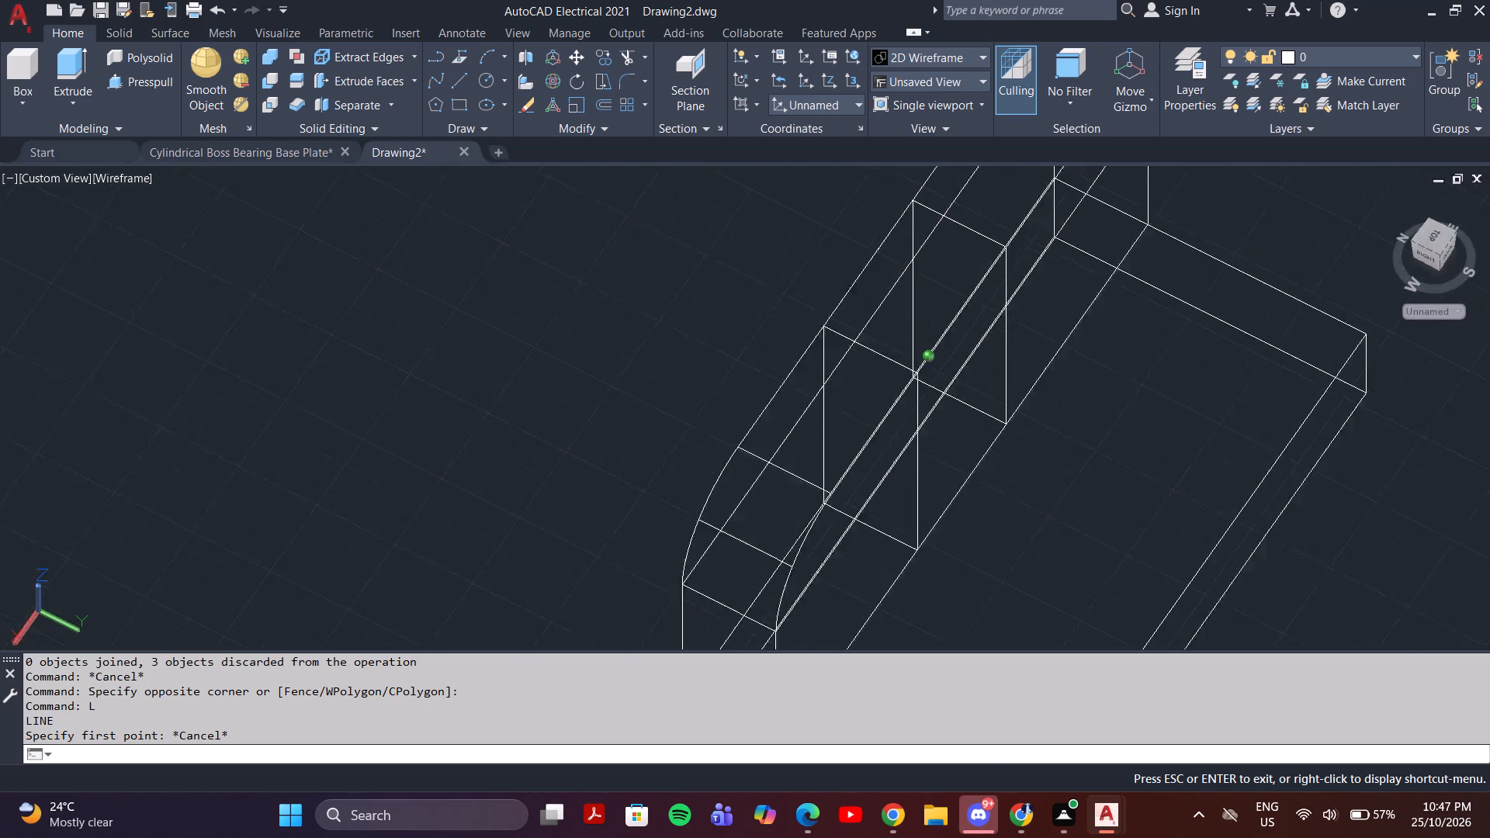
{"action": "middle_click_drag", "start_coordinate": [1109, 457], "coordinate": [1046, 386], "text": "shift"}
{"action": "left_click", "coordinate": [1038, 380]}
{"action": "left_click", "coordinate": [744, 448]}
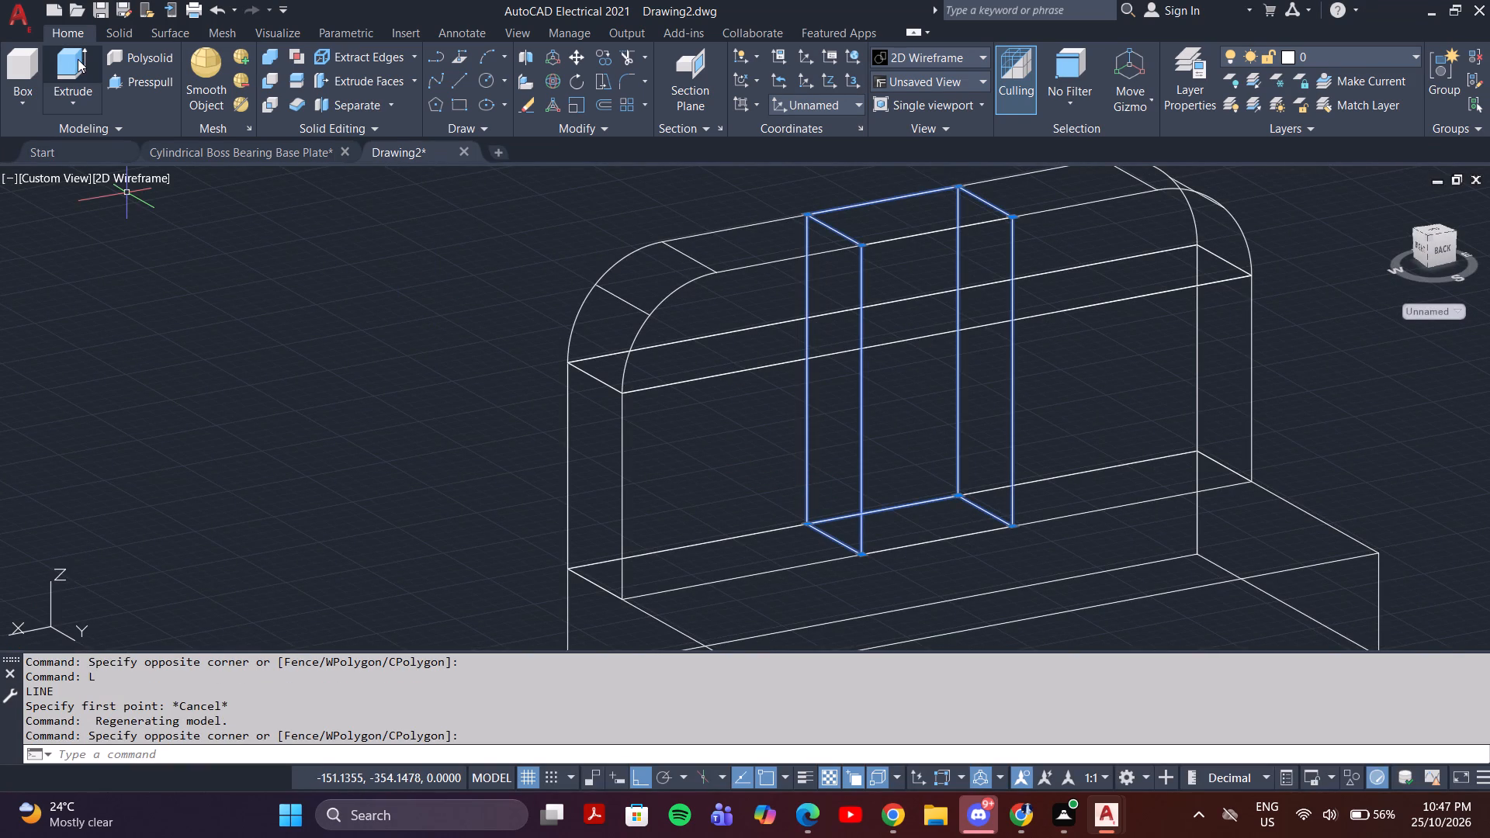
{"action": "key", "text": "Escape"}
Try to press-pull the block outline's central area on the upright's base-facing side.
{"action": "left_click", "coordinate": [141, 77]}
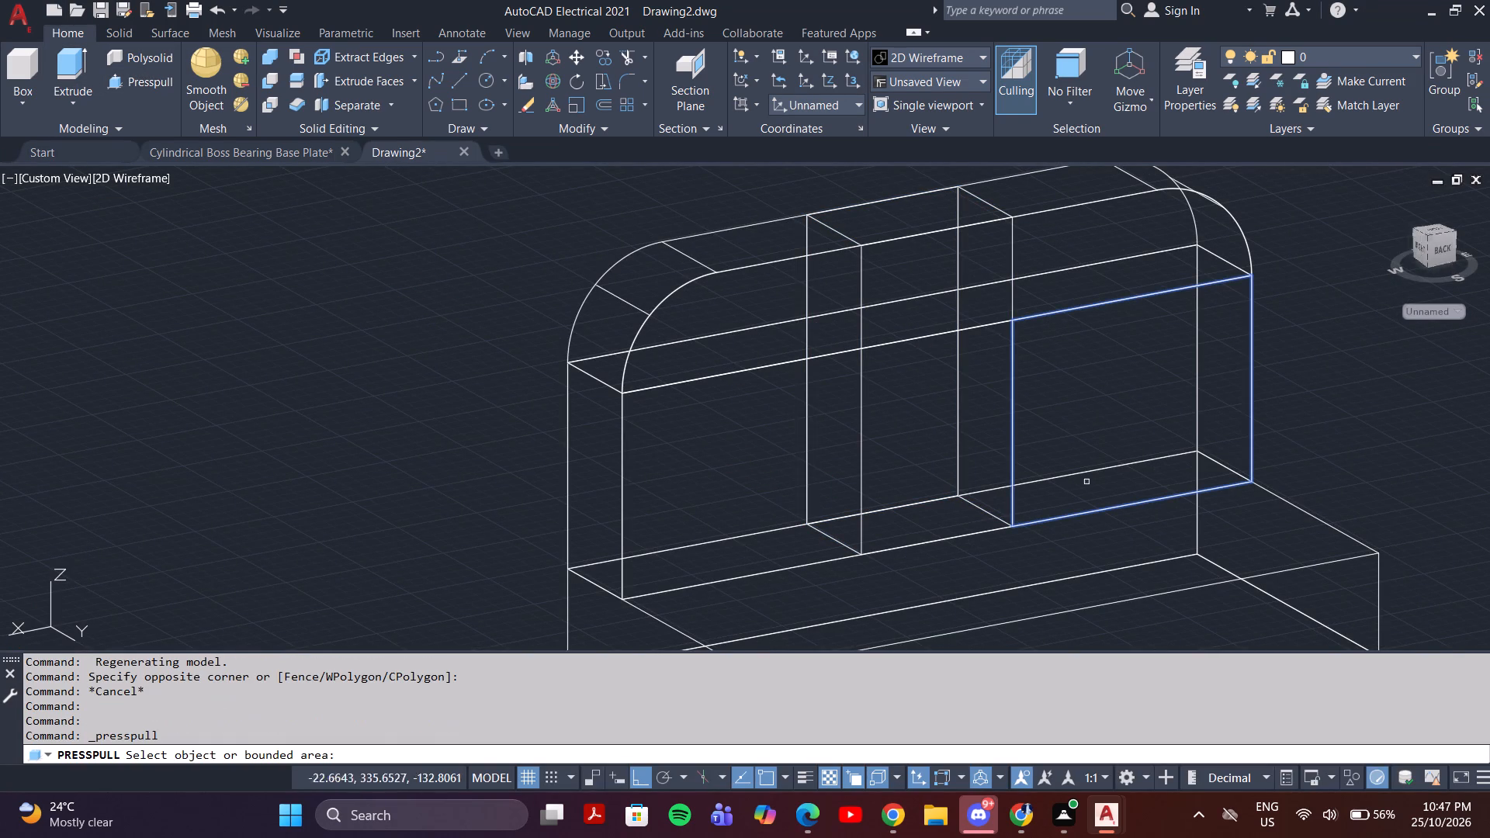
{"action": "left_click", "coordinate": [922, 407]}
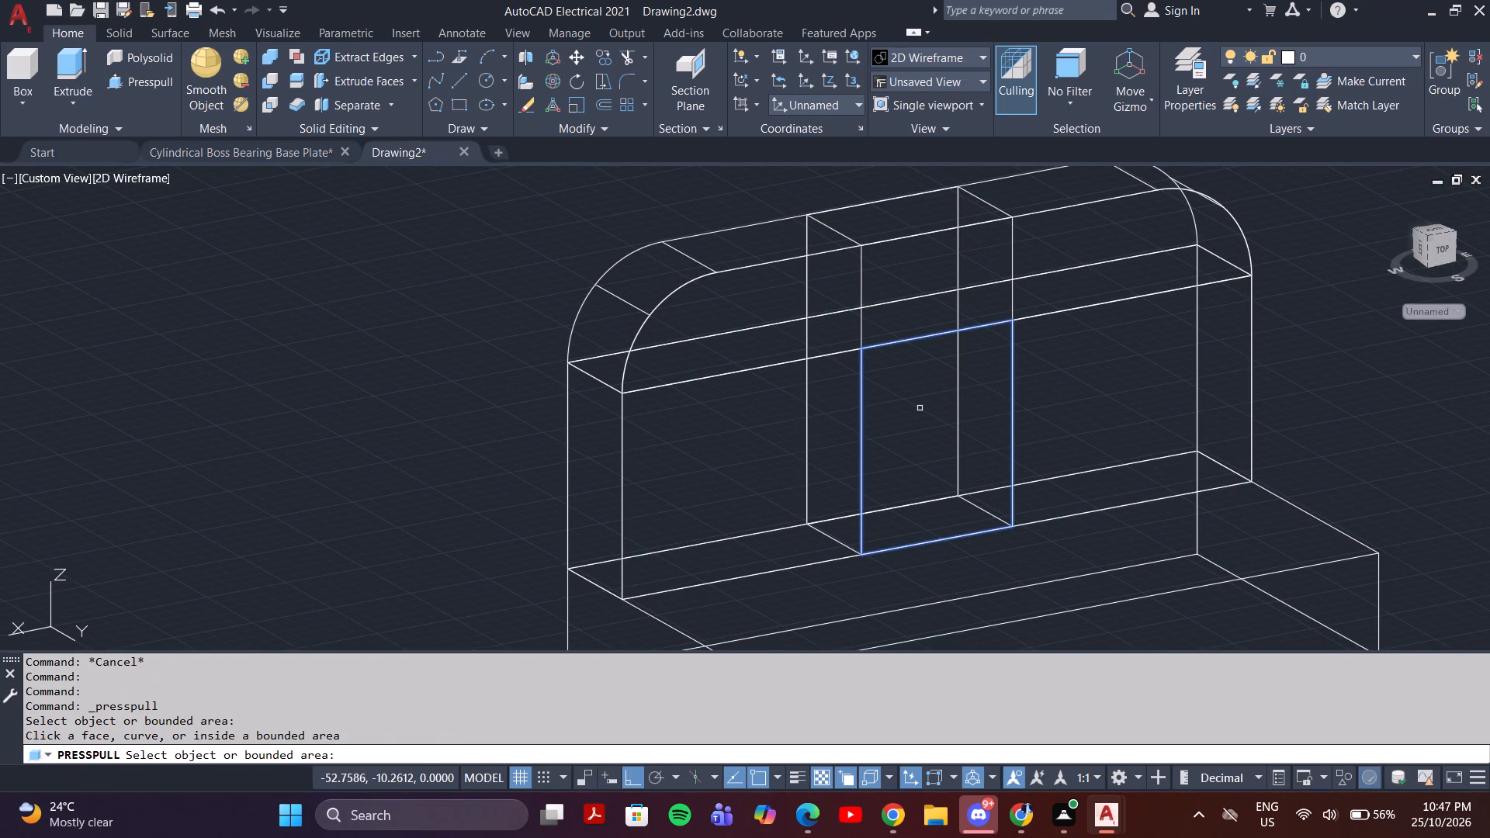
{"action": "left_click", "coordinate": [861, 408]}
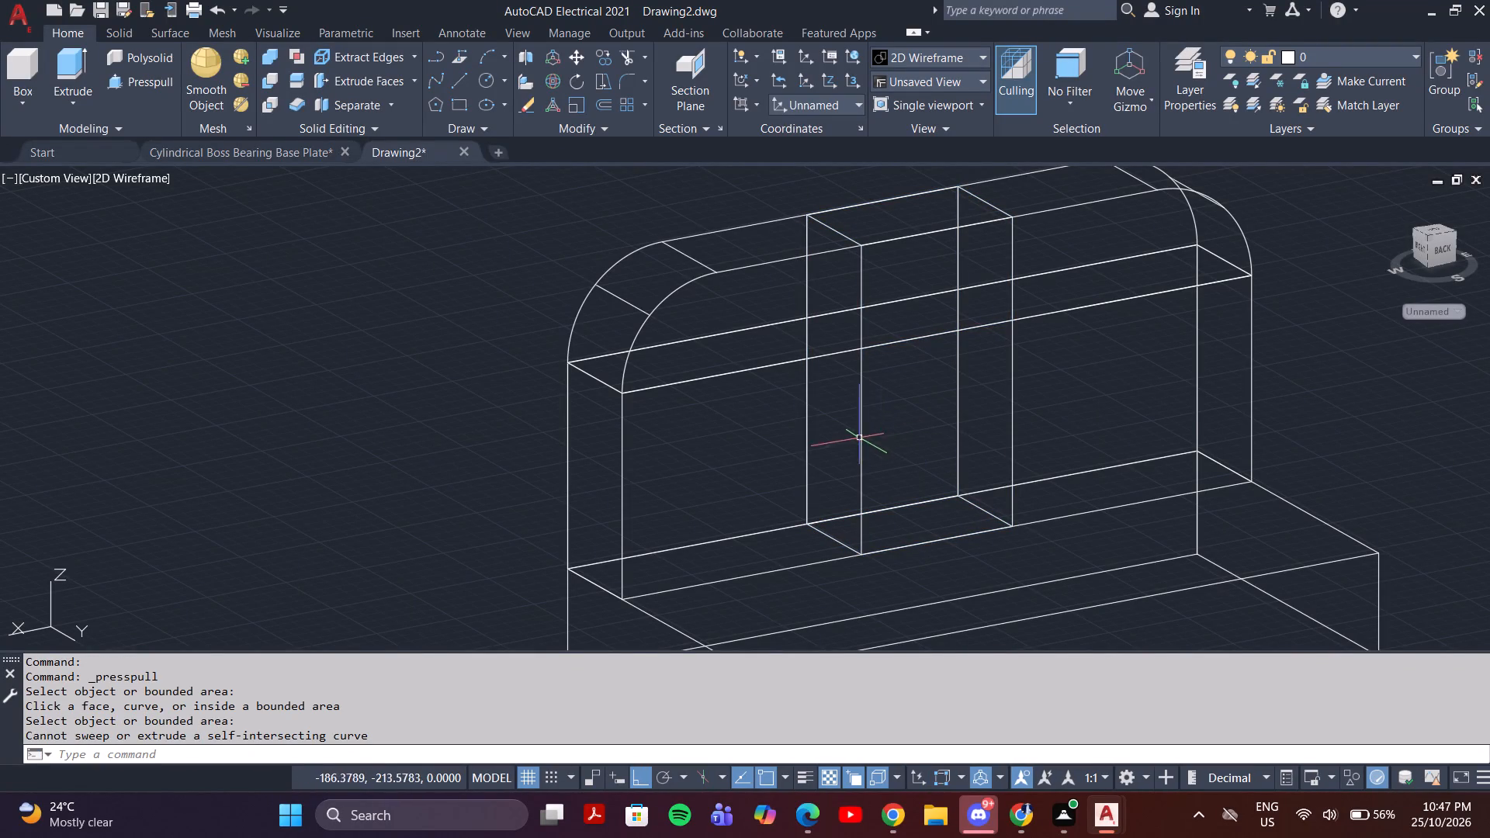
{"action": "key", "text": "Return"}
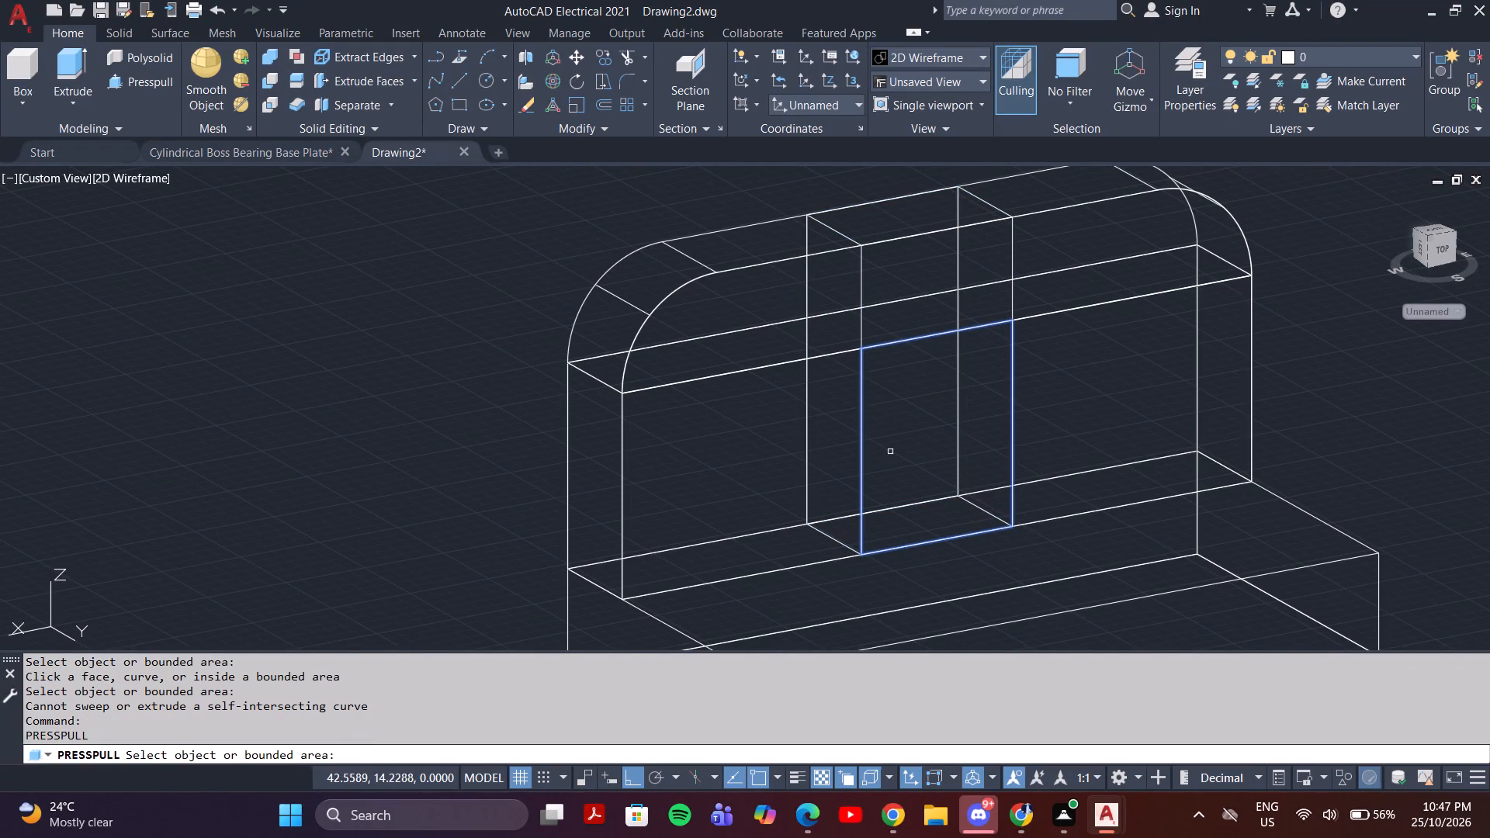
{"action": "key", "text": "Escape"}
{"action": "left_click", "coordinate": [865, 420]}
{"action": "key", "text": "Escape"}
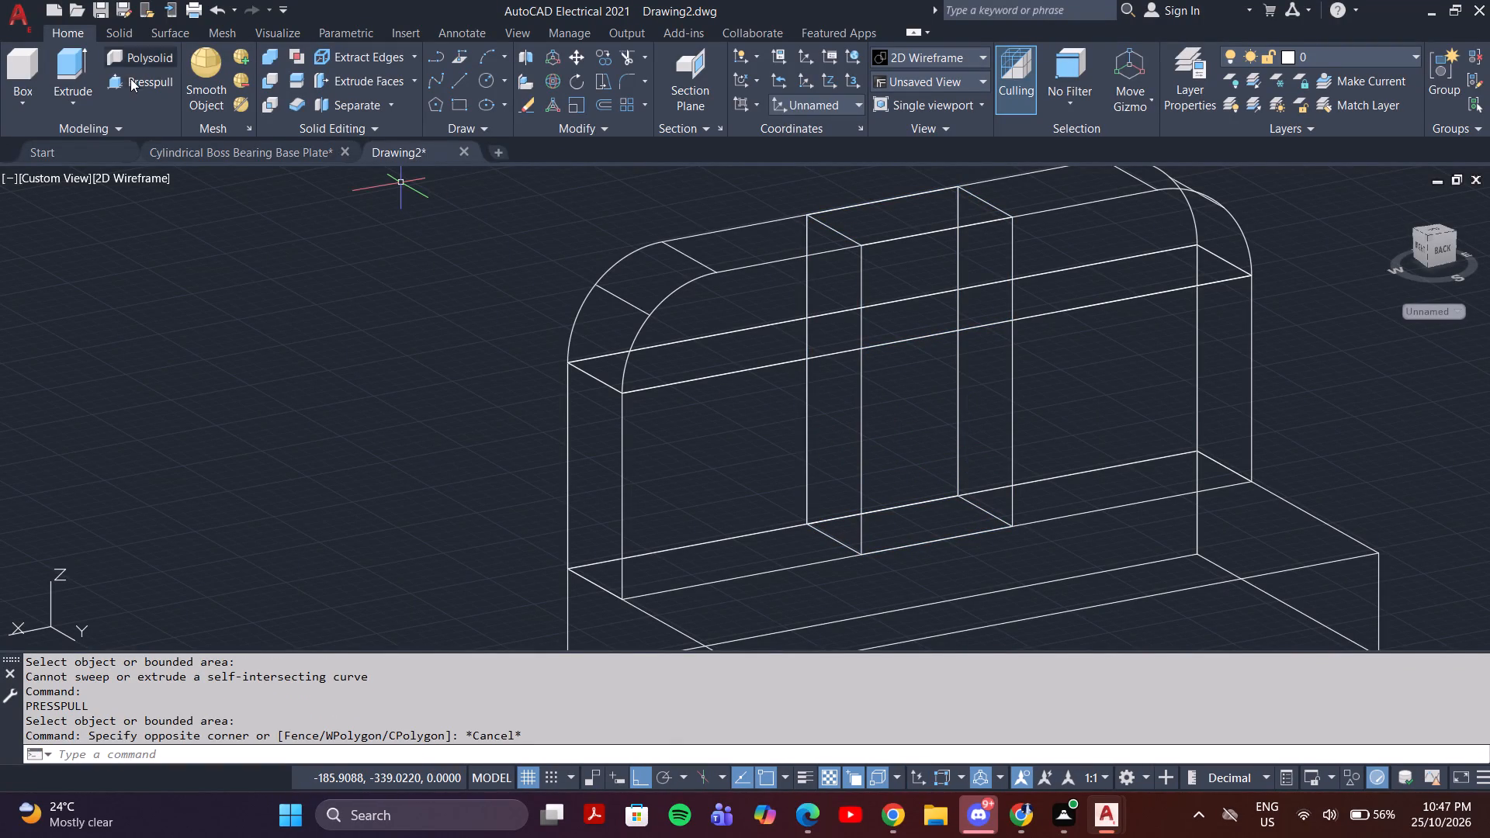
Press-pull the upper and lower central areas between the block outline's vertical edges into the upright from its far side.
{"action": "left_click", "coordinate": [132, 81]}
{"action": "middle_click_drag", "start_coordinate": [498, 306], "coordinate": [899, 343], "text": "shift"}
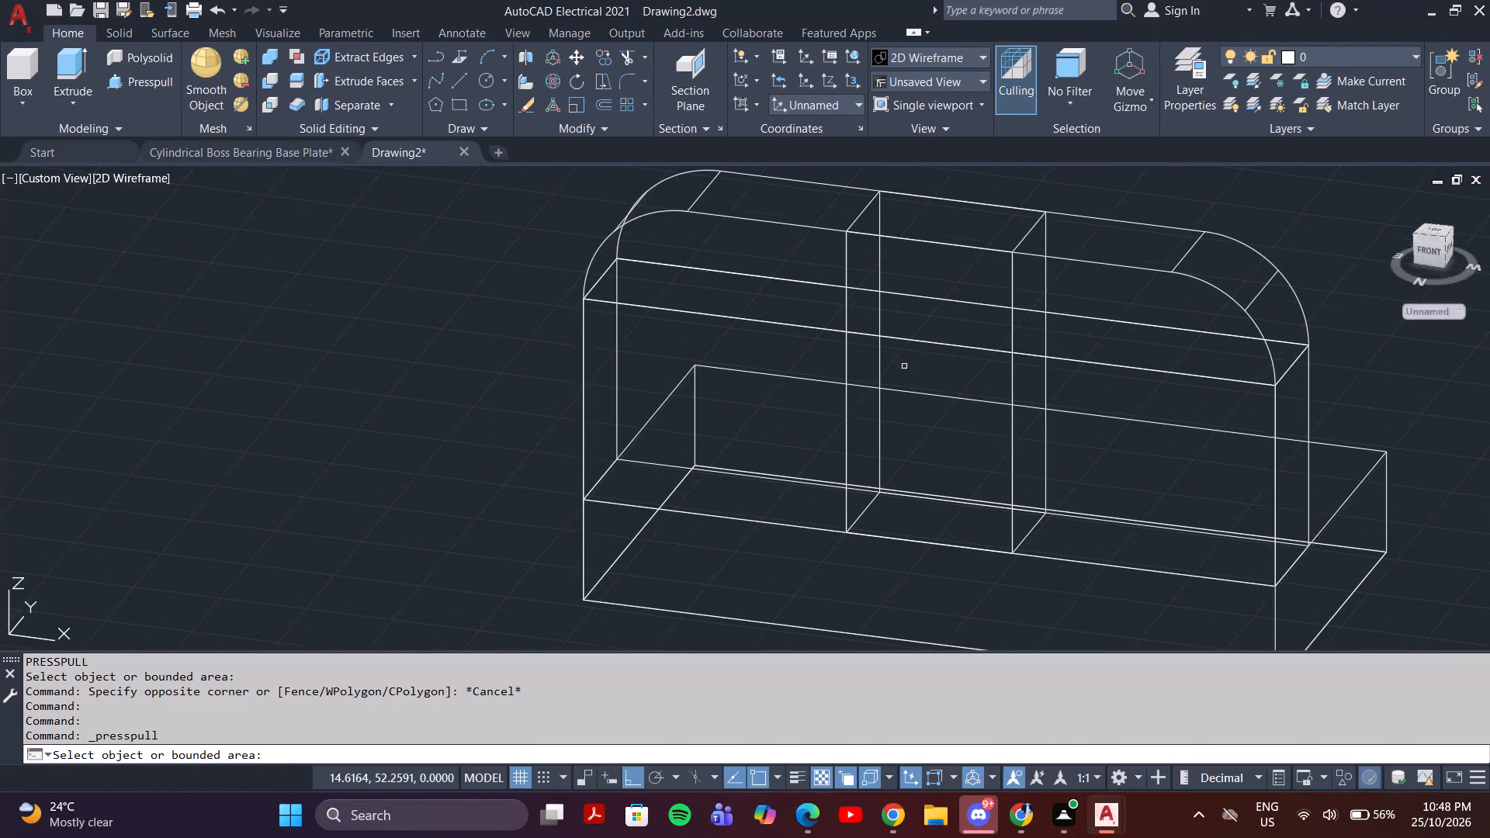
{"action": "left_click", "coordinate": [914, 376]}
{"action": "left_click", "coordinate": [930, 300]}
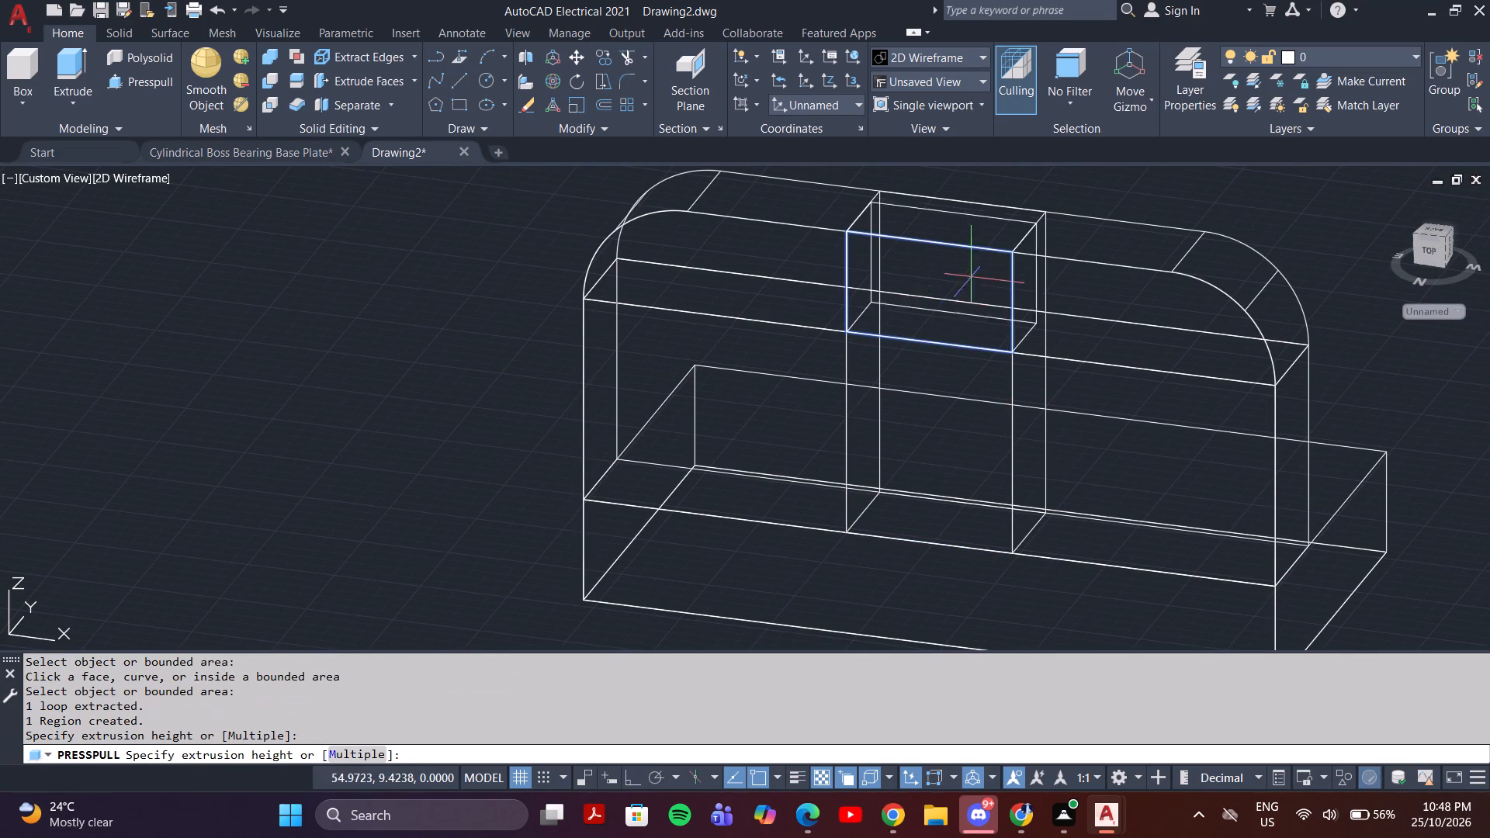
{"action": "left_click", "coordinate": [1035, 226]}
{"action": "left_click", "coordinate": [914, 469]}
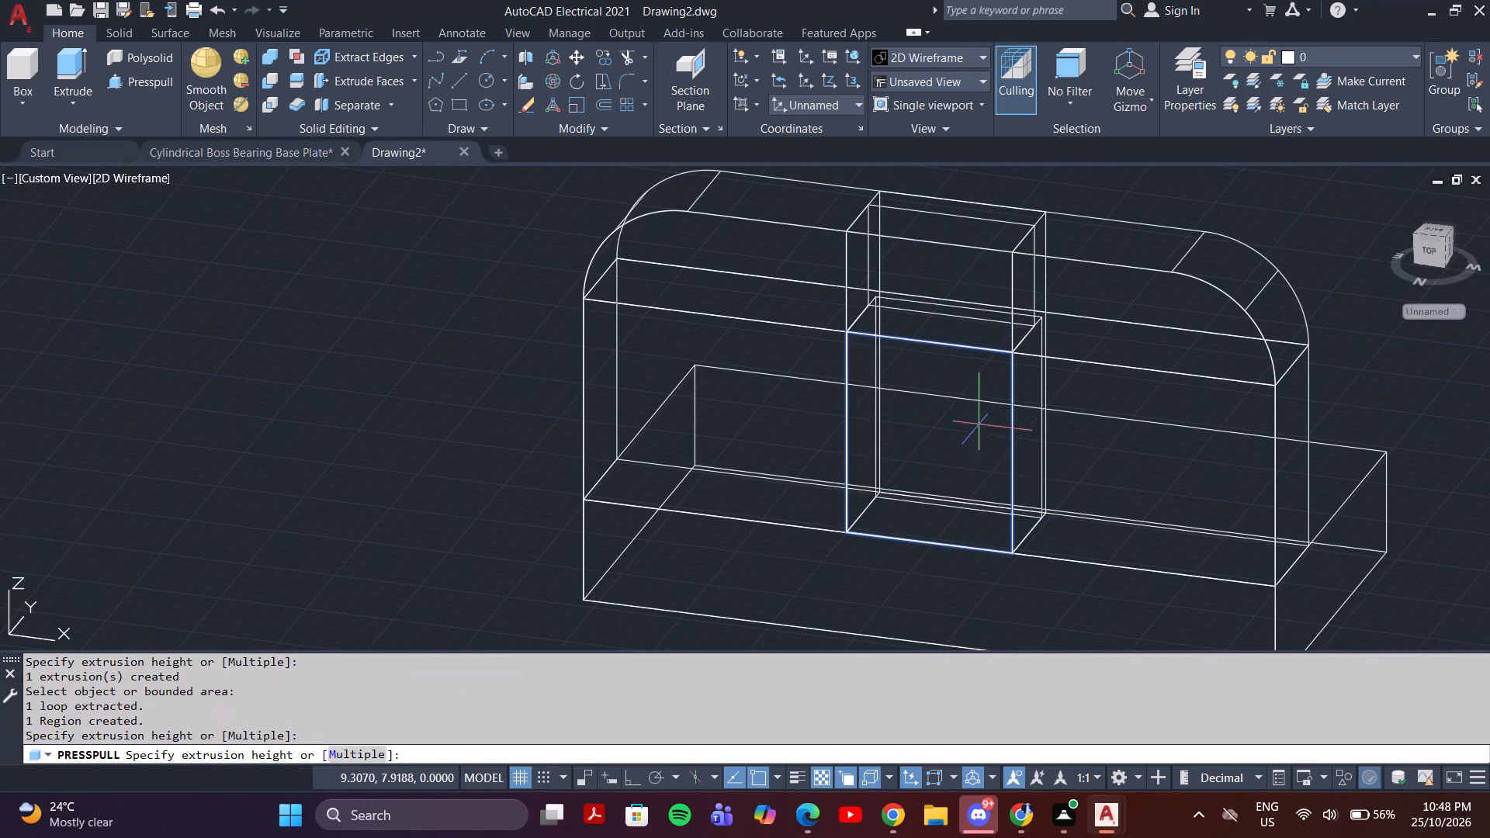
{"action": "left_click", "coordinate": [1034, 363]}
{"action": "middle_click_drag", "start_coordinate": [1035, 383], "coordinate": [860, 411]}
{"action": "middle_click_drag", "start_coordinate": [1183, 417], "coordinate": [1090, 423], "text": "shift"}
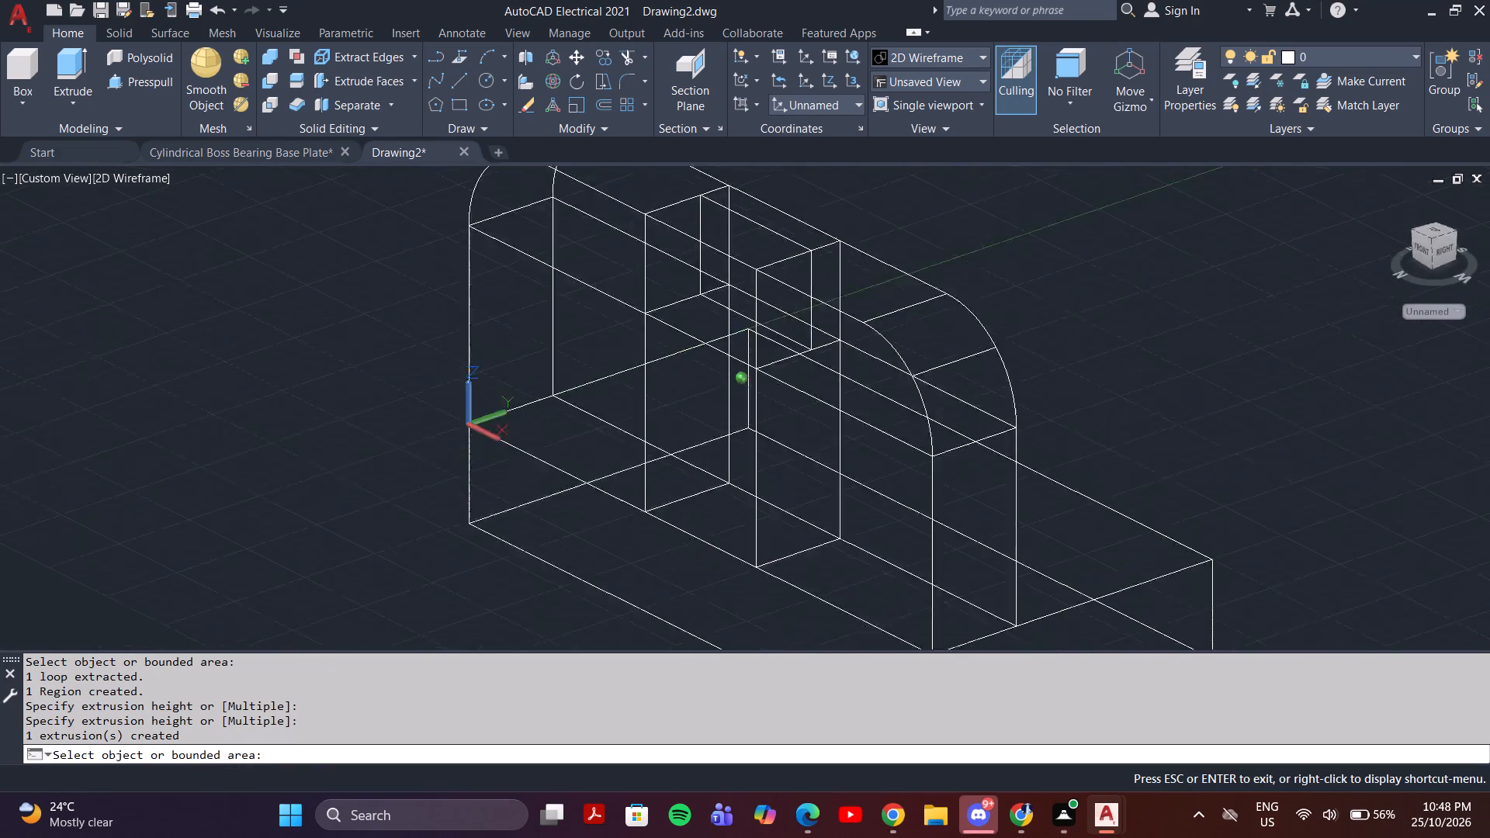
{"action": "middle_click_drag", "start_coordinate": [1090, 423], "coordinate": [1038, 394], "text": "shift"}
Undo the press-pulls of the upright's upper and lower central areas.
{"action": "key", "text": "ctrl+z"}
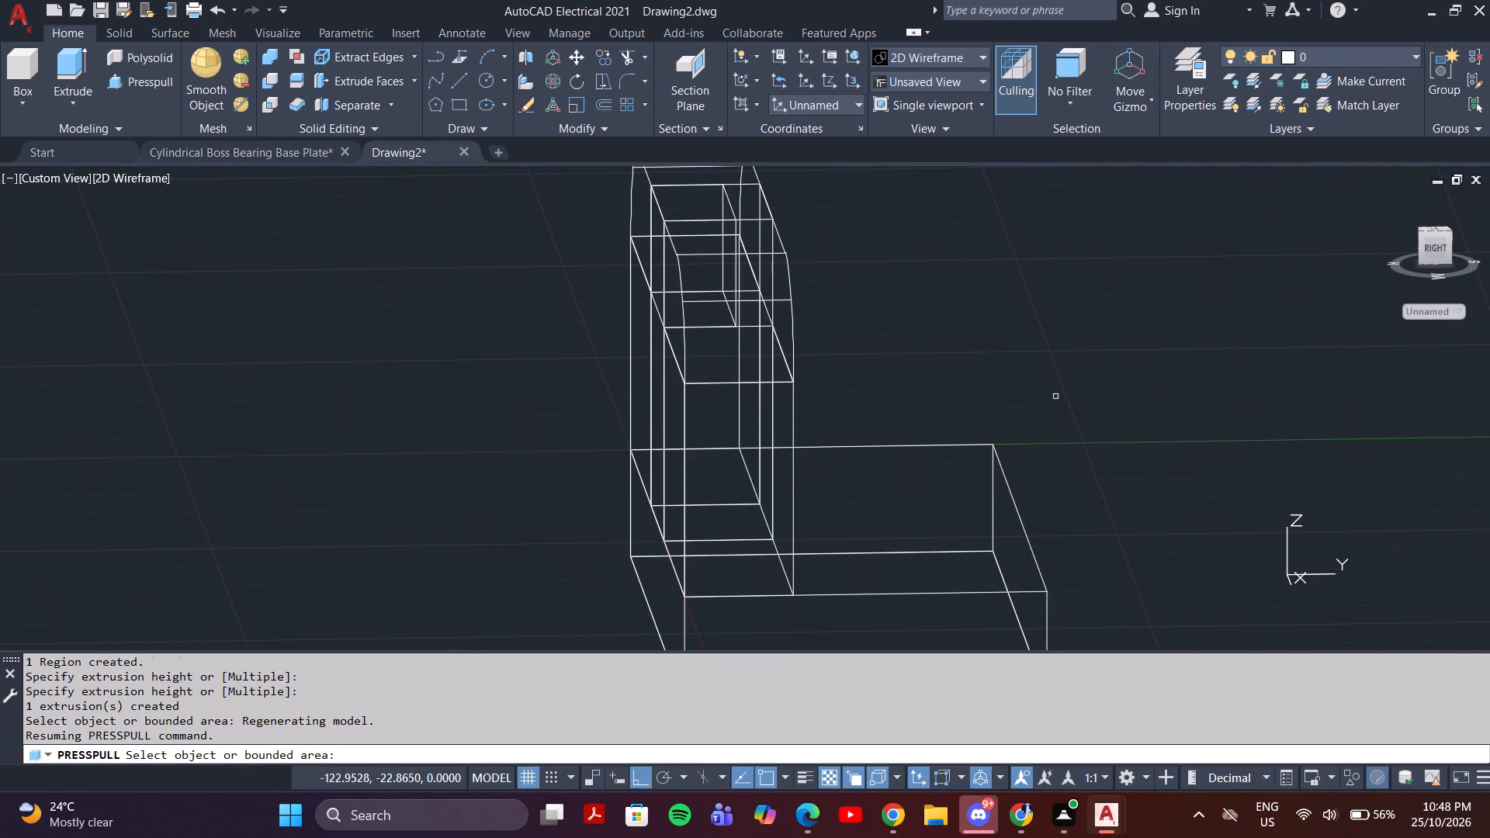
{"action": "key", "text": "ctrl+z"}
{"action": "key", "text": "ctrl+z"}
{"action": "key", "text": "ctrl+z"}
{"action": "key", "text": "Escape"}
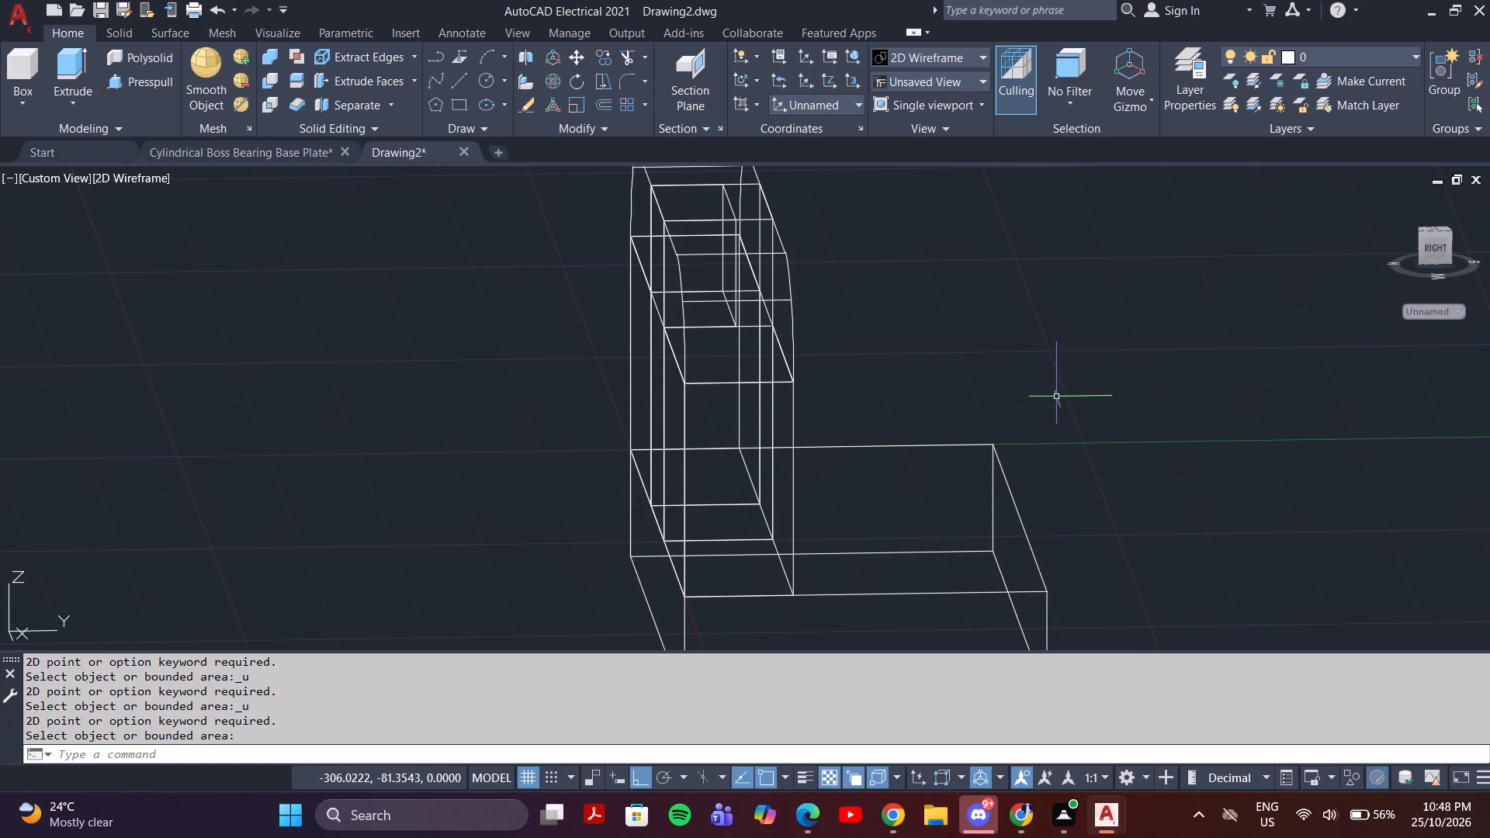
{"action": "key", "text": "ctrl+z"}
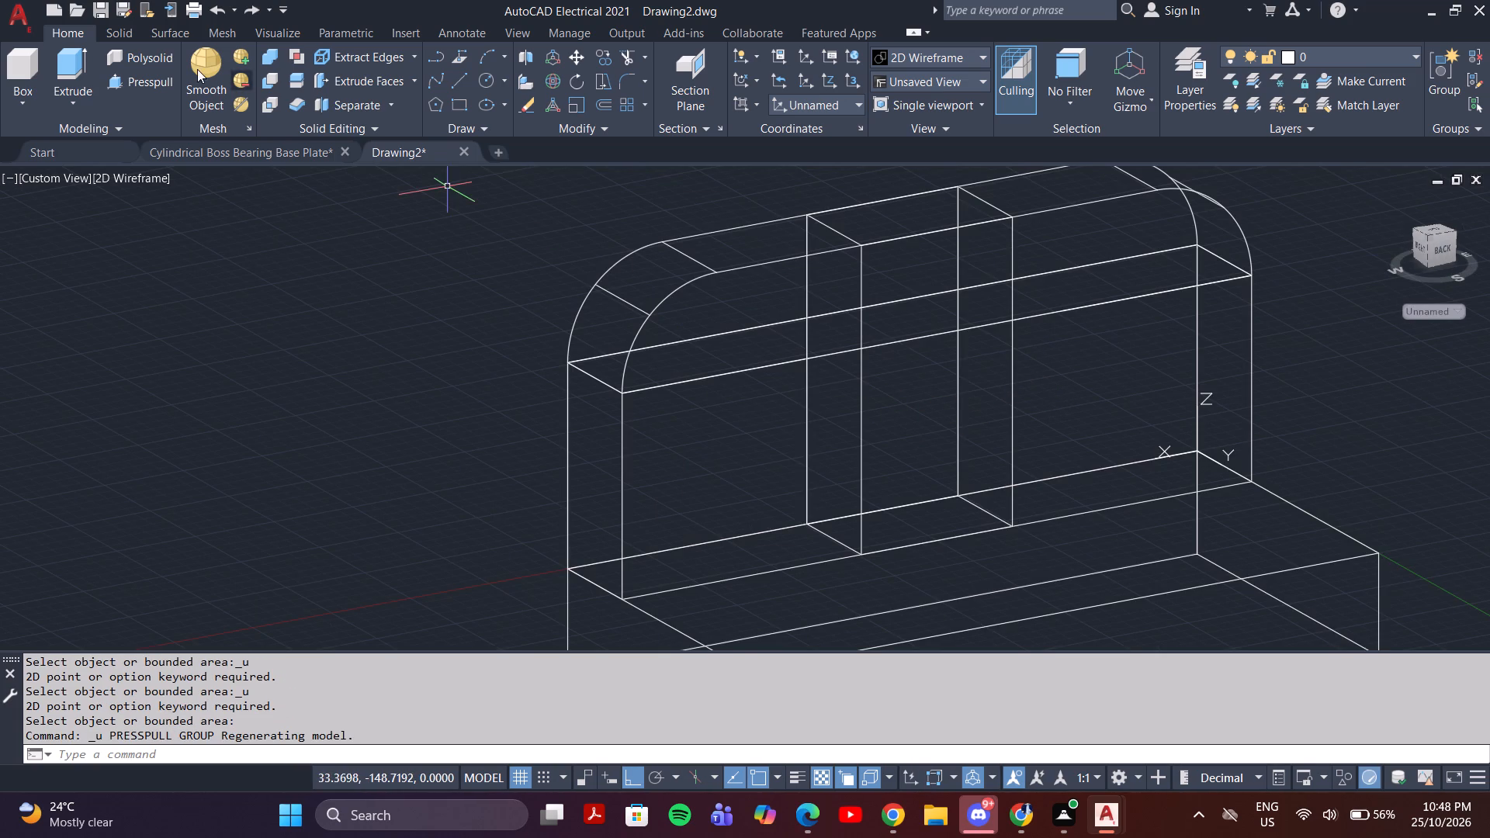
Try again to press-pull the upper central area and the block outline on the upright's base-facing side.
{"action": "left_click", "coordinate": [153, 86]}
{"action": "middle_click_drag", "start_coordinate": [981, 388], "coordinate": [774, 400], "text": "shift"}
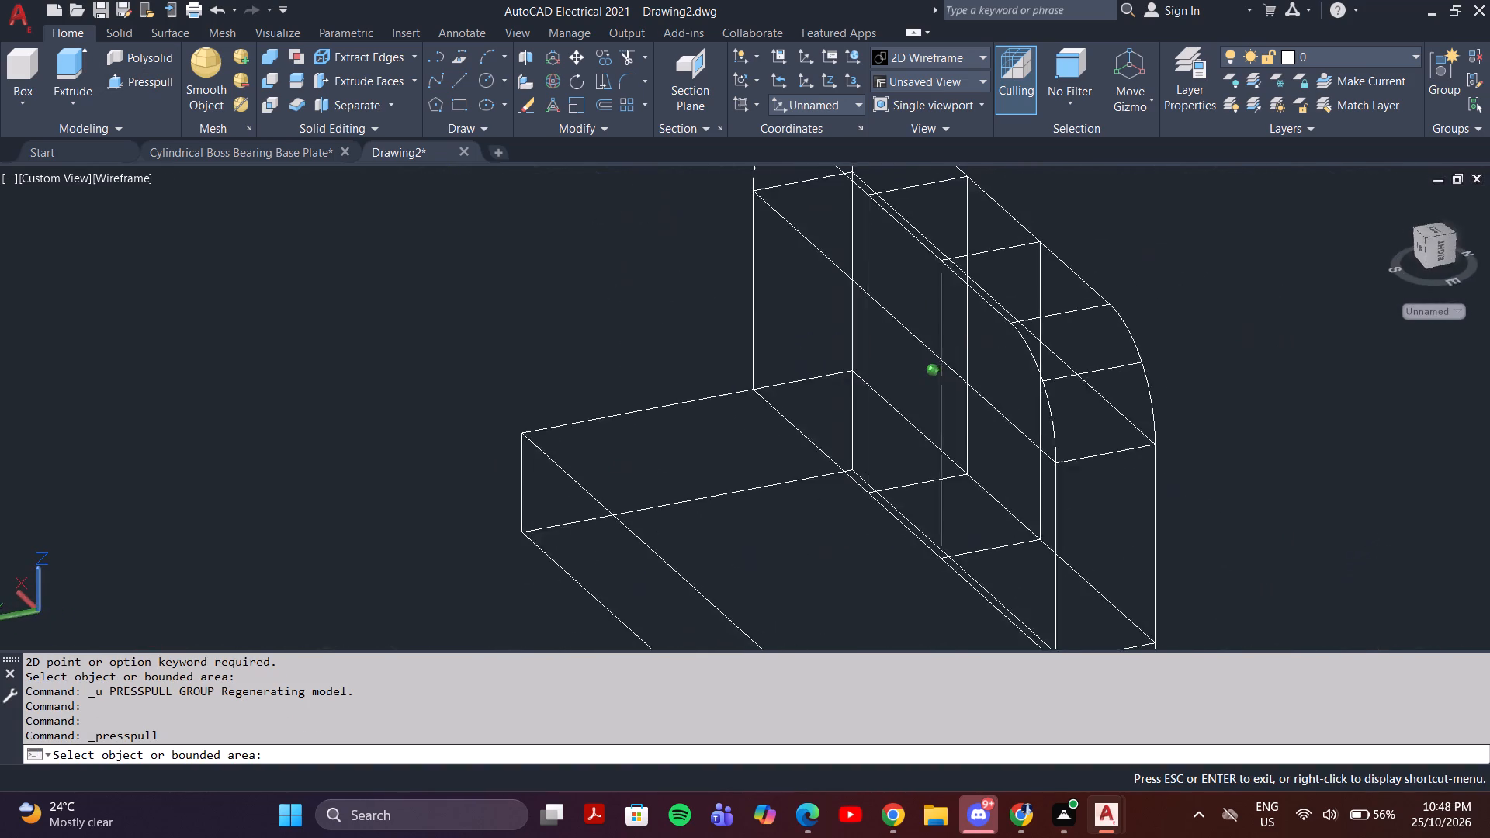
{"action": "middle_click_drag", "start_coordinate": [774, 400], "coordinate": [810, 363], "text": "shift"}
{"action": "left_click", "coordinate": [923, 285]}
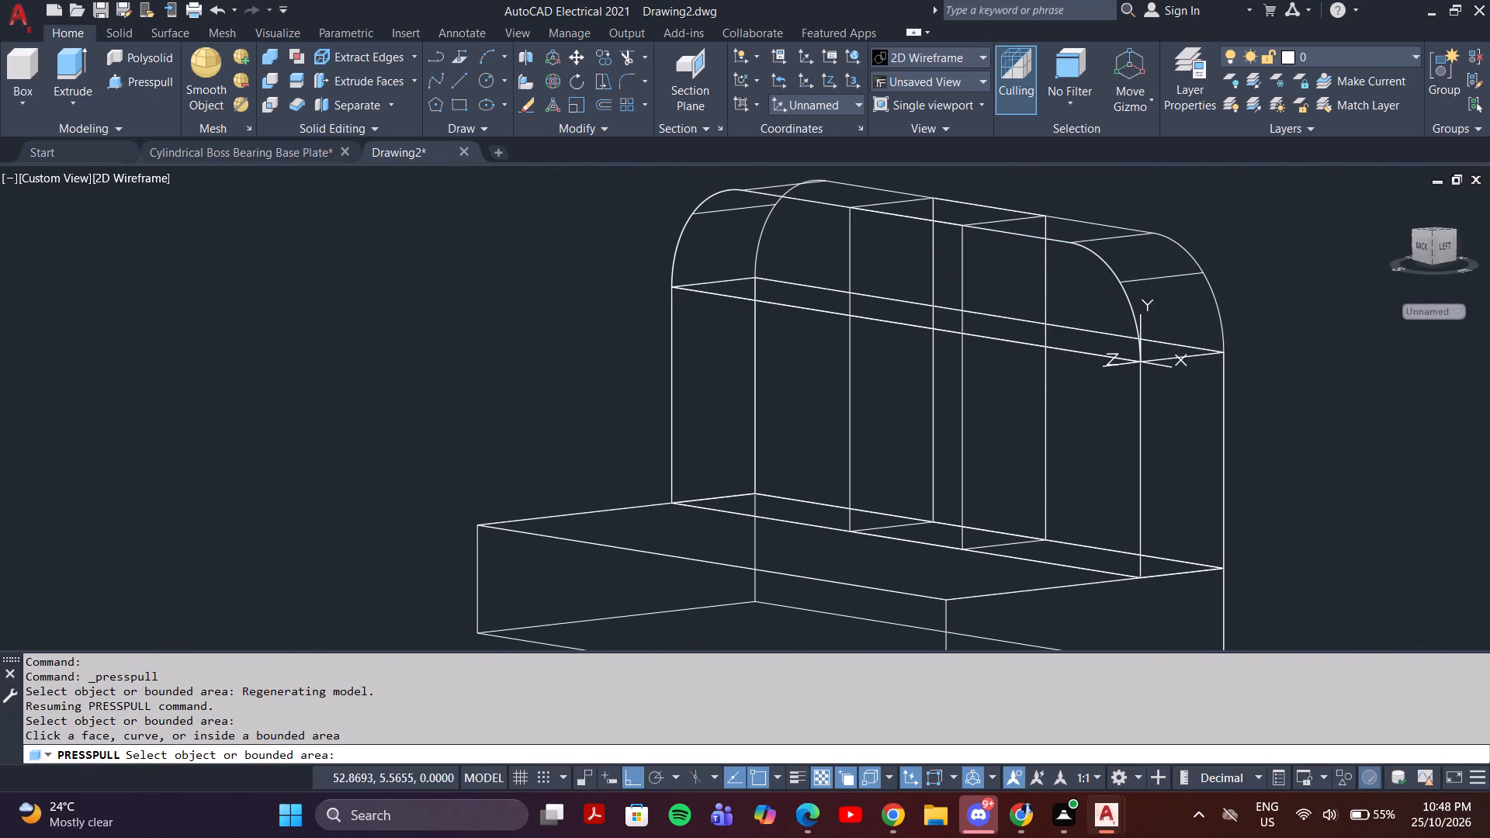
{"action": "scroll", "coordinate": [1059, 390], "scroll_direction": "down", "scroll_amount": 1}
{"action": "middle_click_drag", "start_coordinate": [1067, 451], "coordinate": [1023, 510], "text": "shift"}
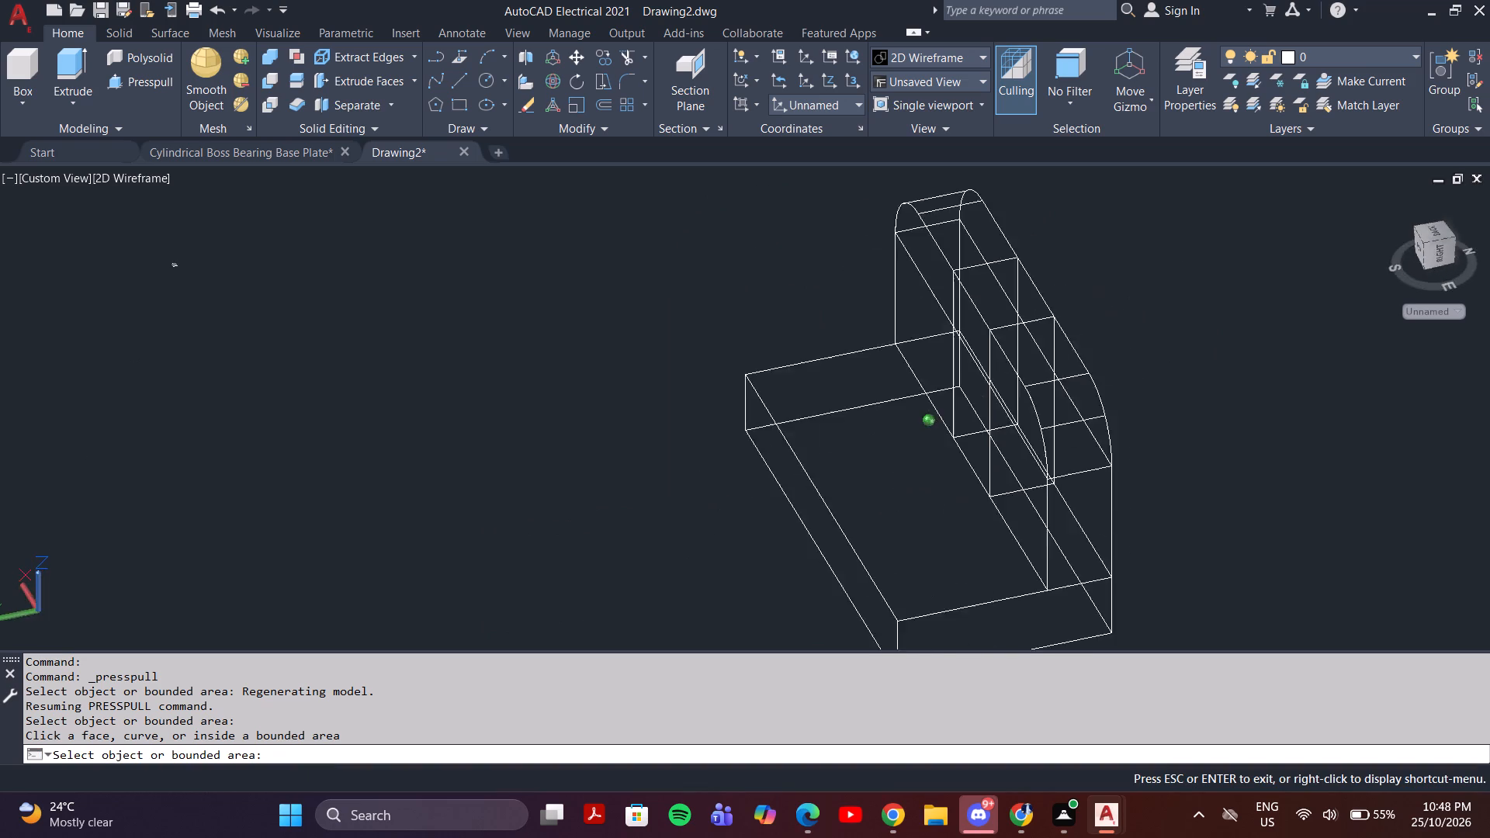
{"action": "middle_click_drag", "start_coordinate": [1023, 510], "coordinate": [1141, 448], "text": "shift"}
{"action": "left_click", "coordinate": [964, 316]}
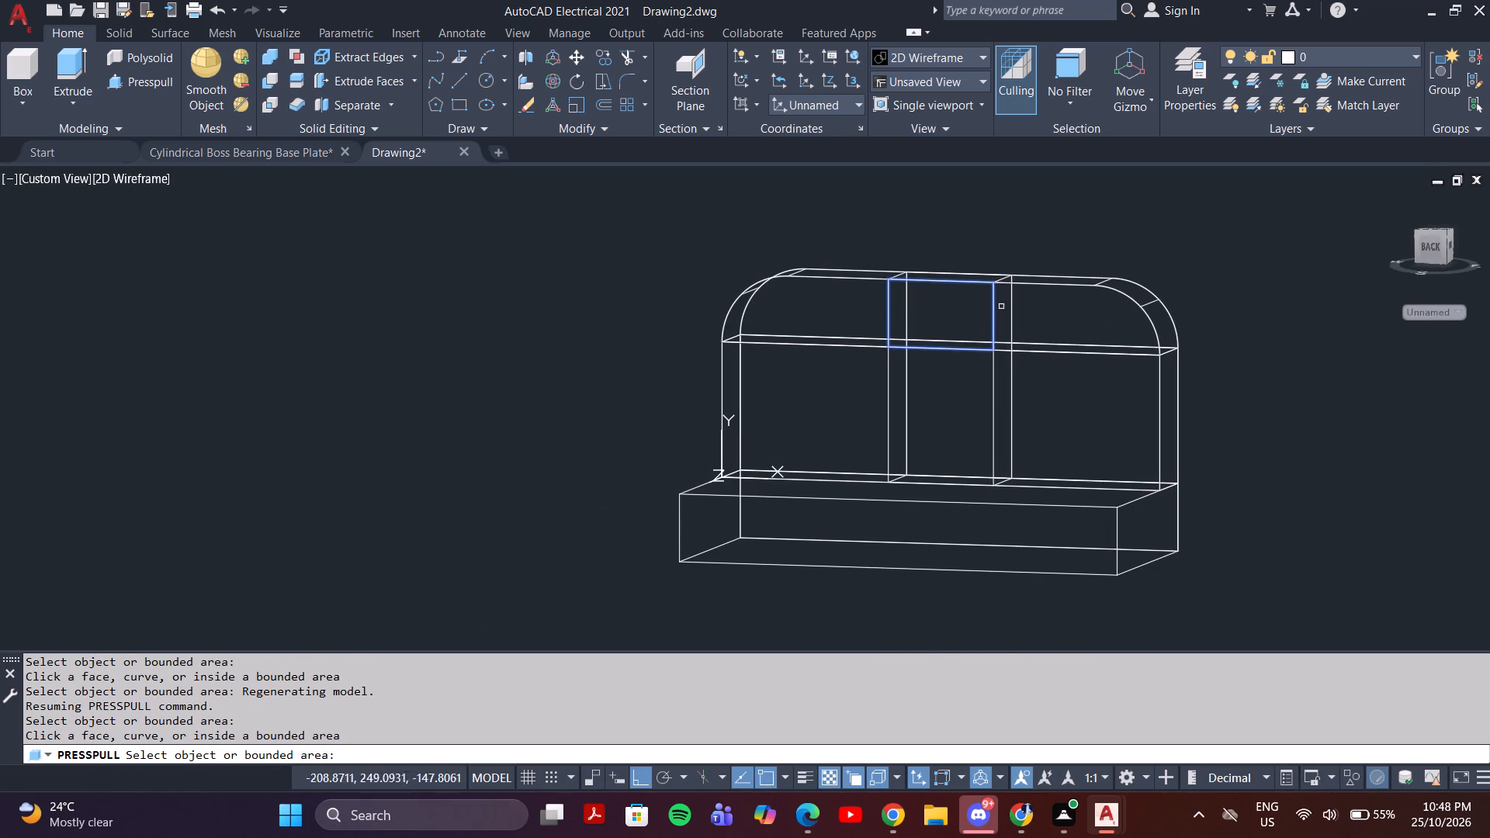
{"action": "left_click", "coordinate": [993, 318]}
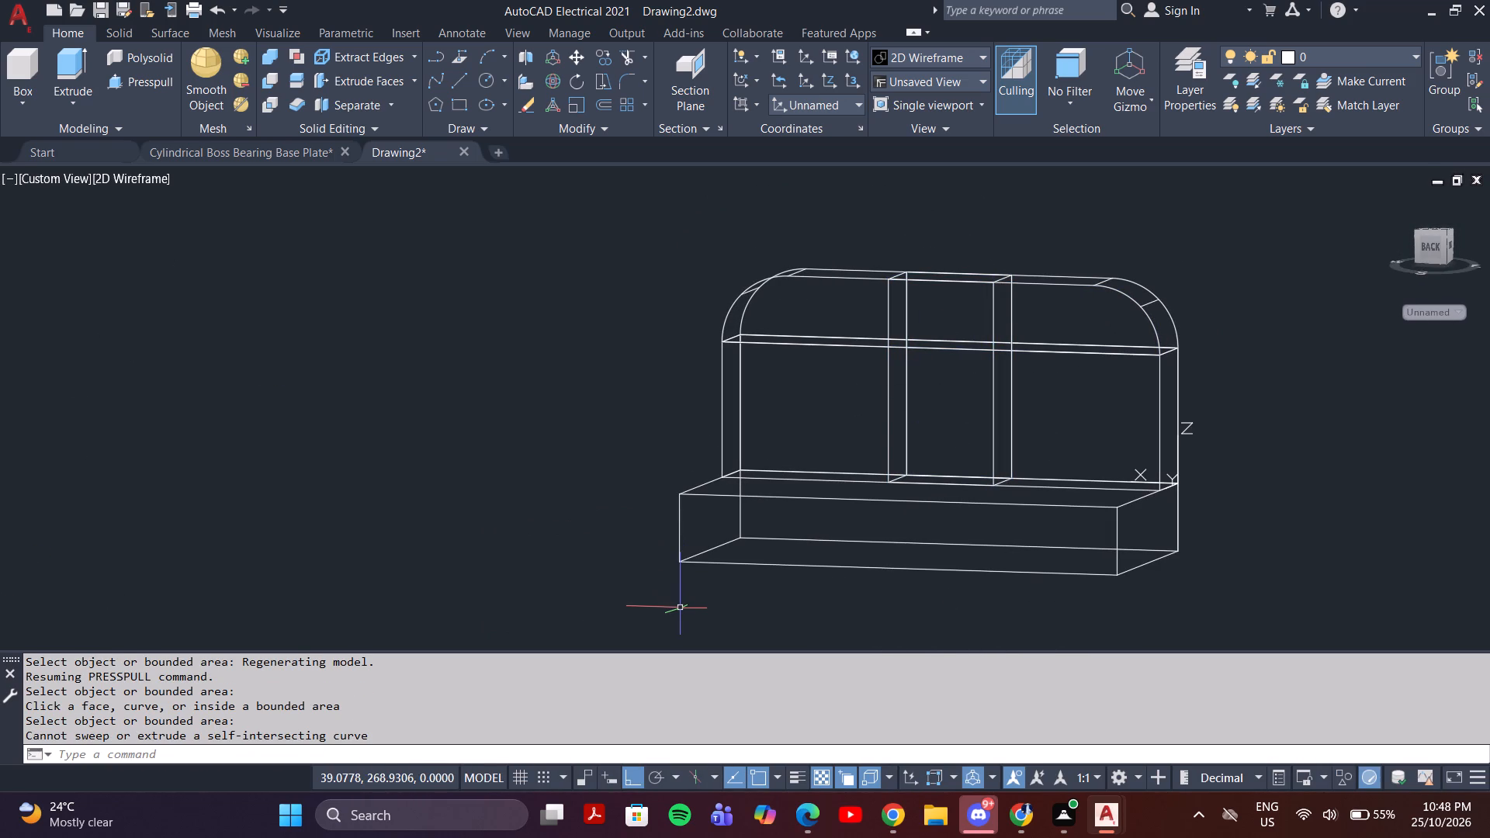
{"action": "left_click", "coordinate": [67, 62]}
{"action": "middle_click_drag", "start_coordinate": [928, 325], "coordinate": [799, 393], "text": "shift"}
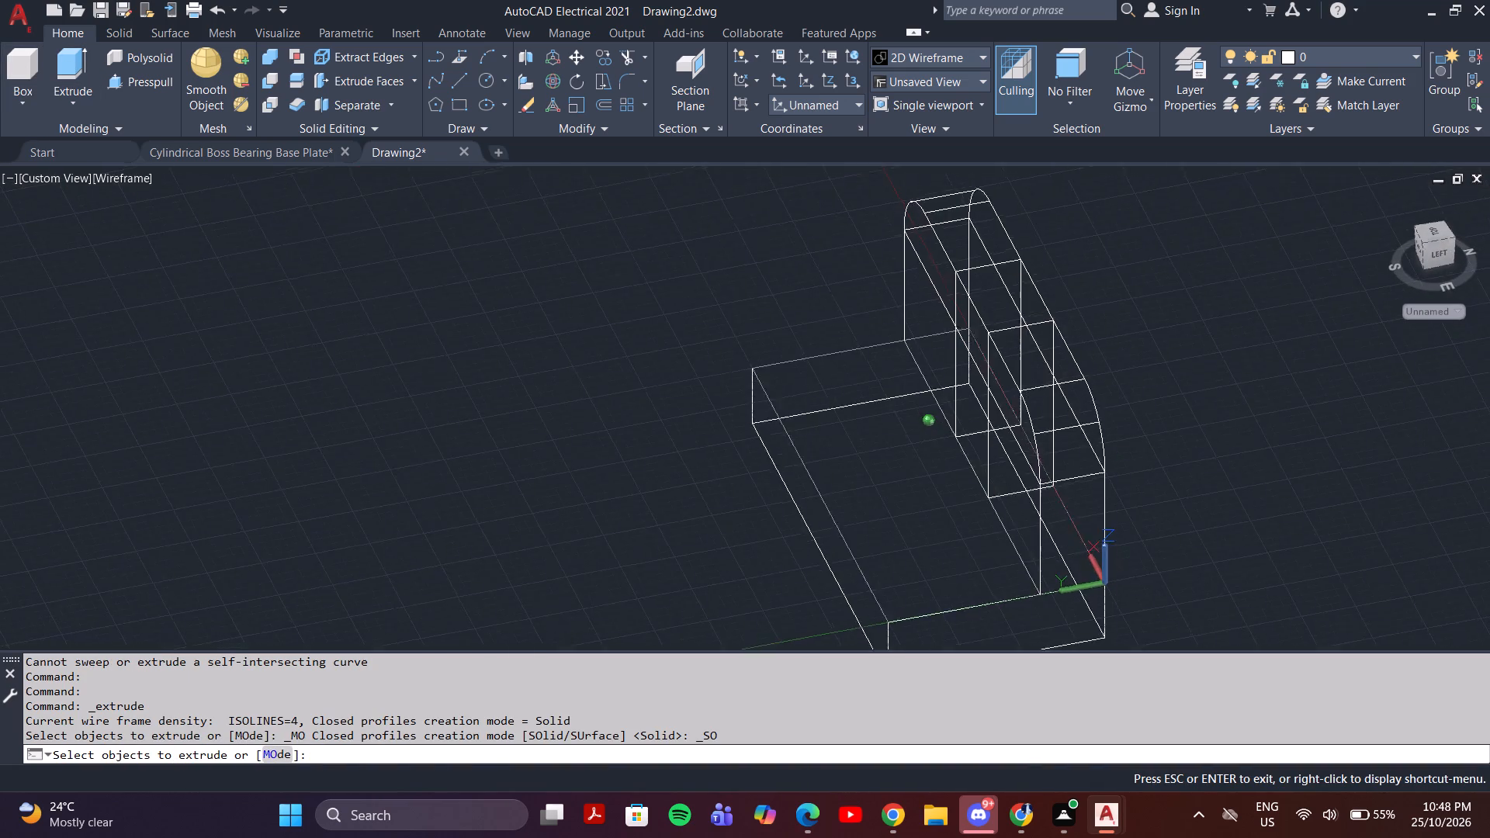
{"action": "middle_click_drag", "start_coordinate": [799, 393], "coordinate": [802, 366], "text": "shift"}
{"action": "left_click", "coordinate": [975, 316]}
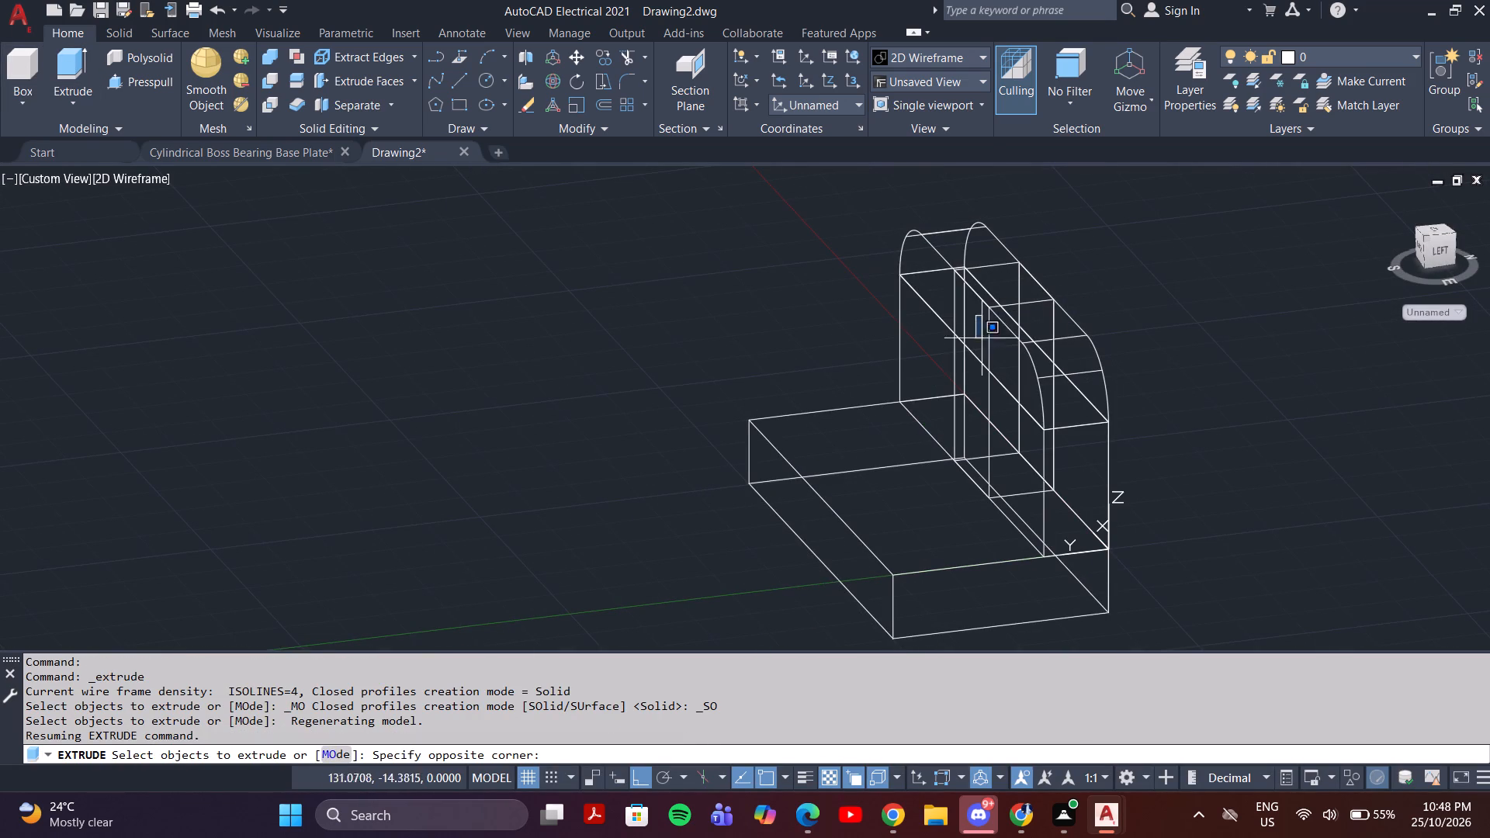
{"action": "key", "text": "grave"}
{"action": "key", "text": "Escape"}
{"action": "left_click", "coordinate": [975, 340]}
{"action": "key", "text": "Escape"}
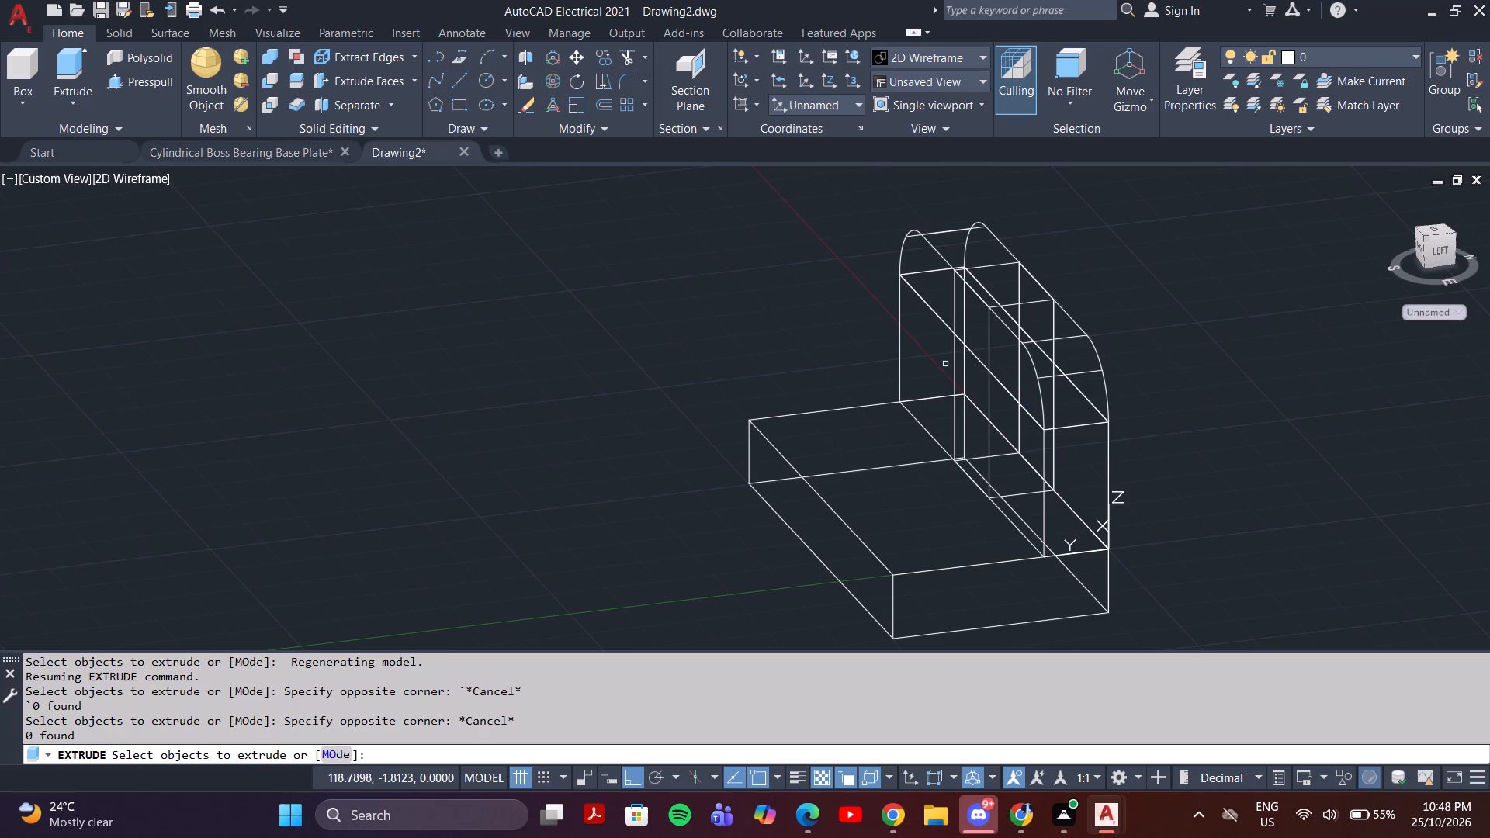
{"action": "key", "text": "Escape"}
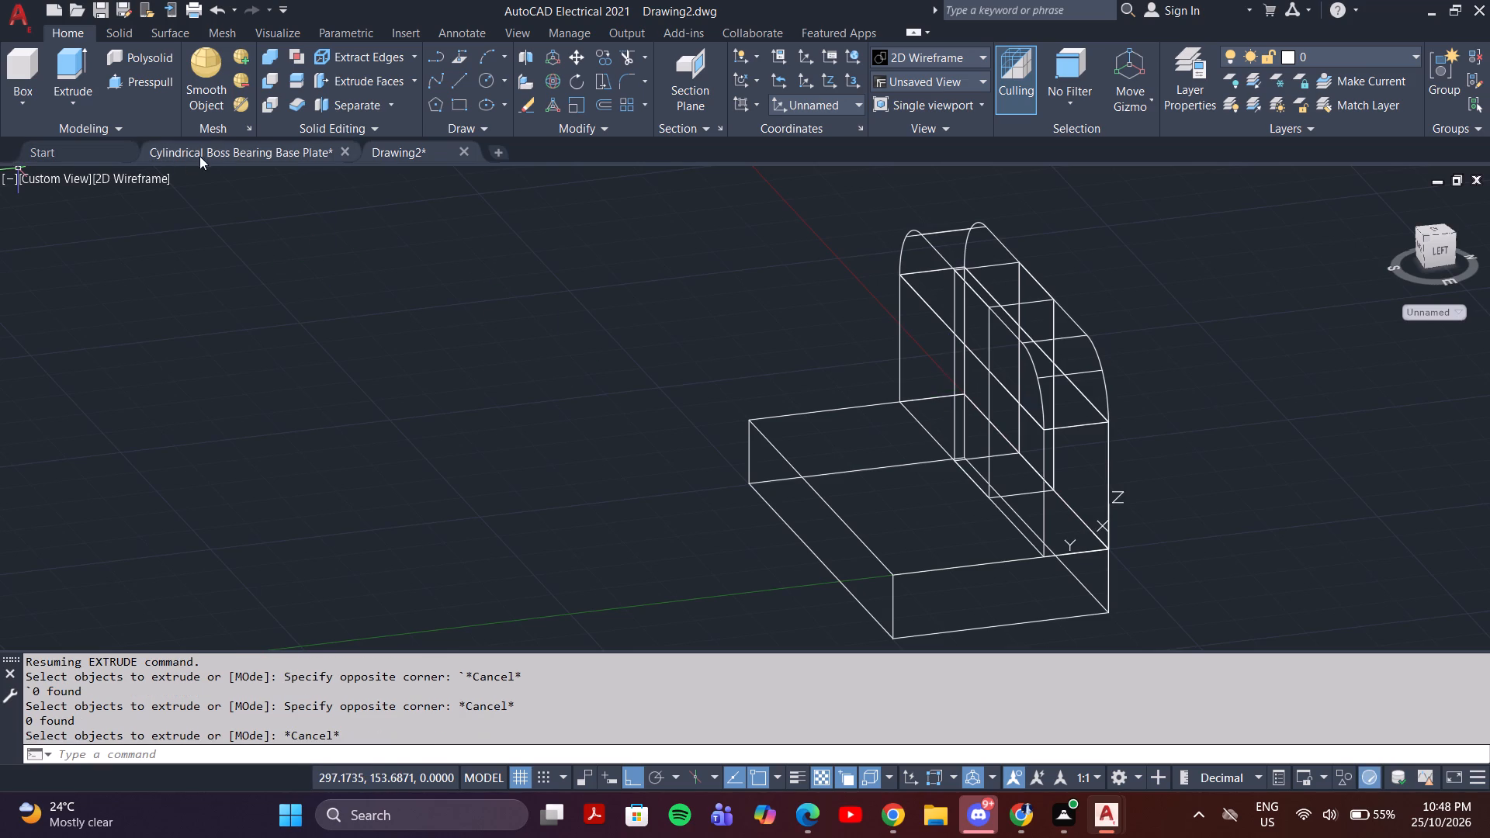
Change the model's visual style to Conceptual.
{"action": "left_click", "coordinate": [144, 184]}
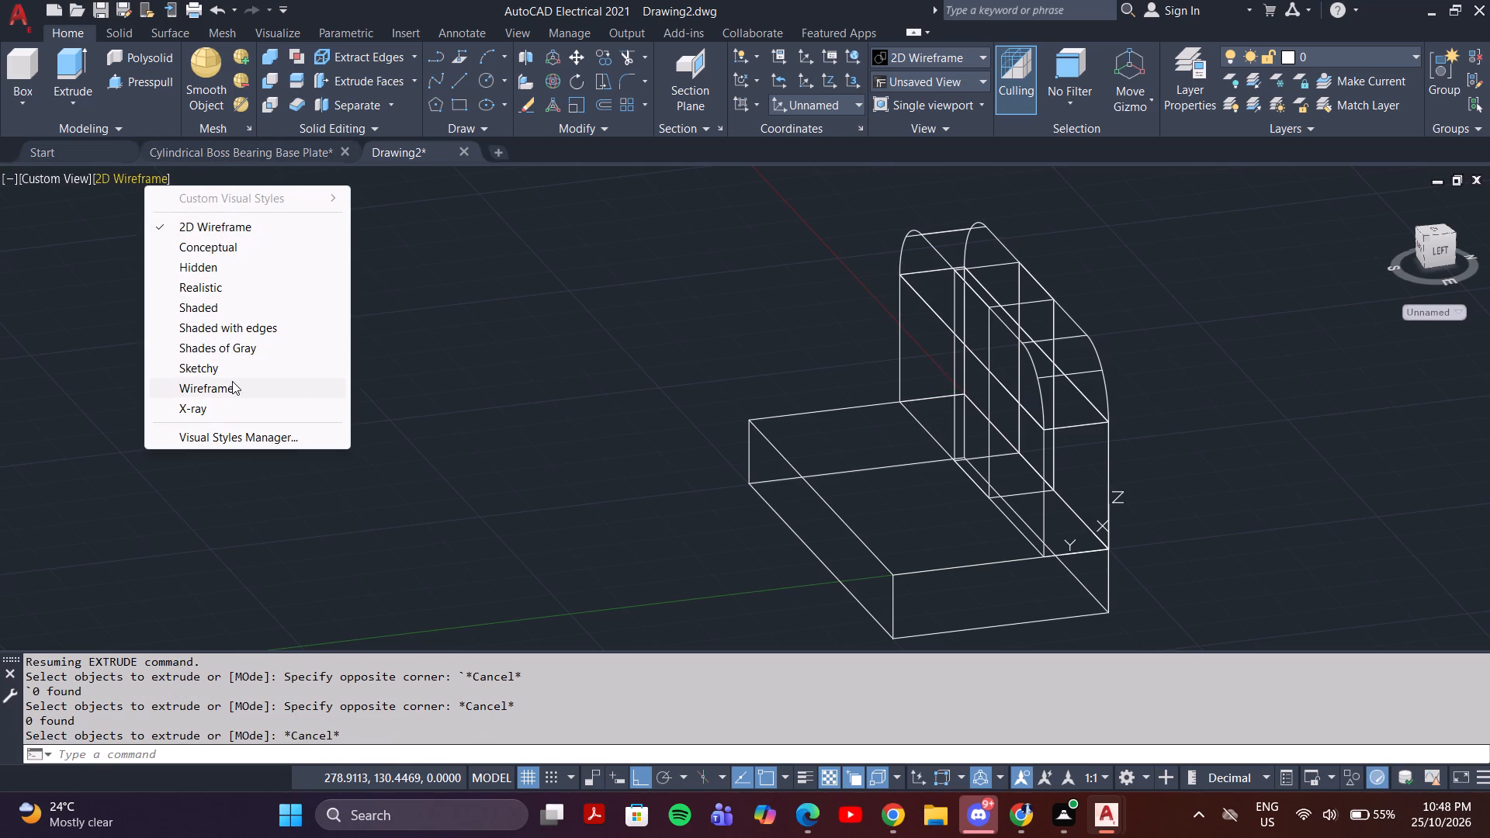
{"action": "left_click", "coordinate": [218, 240]}
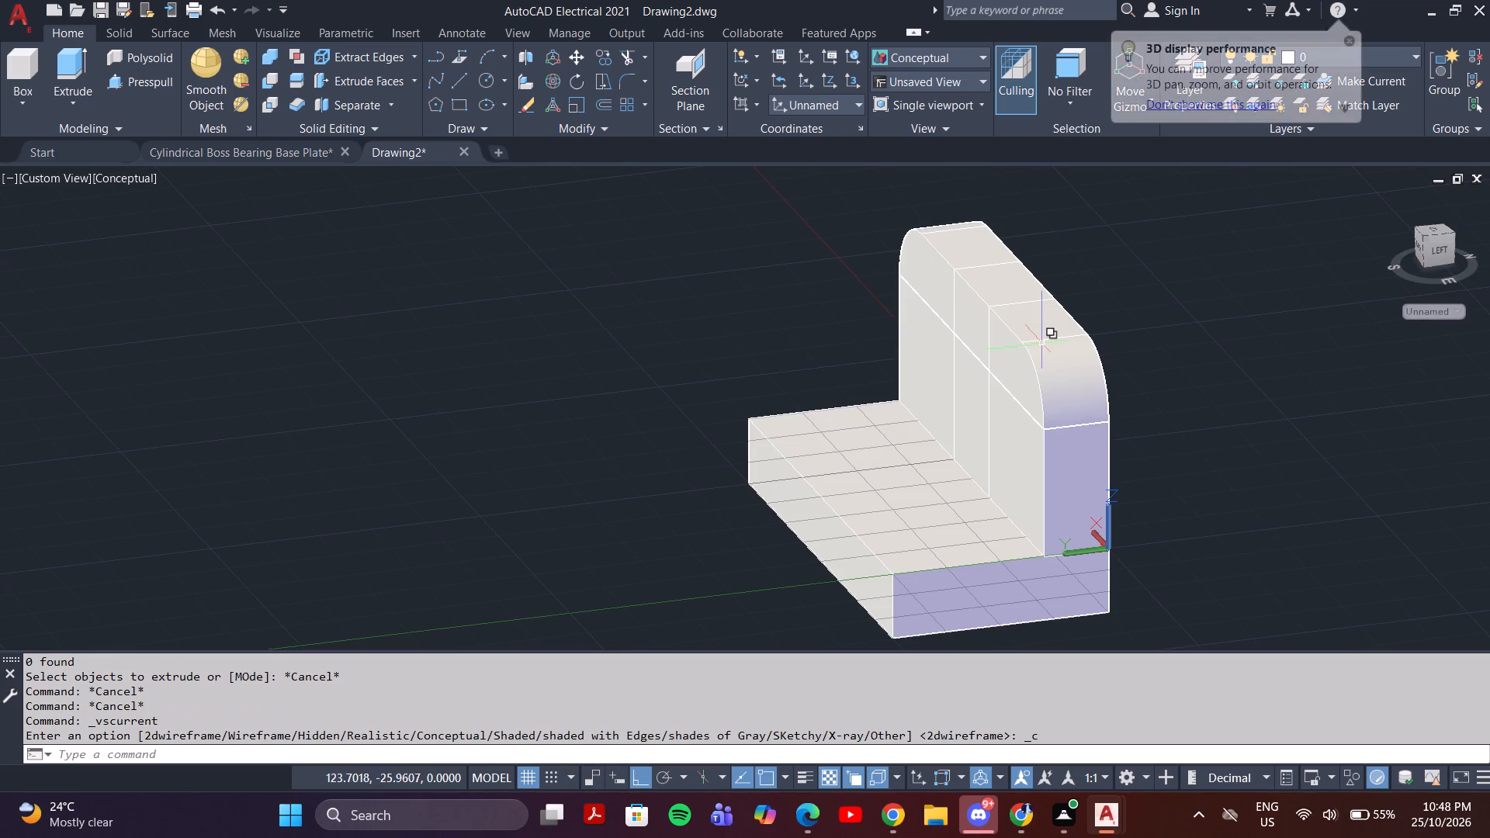
Examine the shaded upright and its central outline, checking which objects overlap at the outline's vertical edge on the base-facing side.
{"action": "middle_click_drag", "start_coordinate": [1041, 348], "coordinate": [1171, 334], "text": "shift"}
{"action": "left_click", "coordinate": [927, 327]}
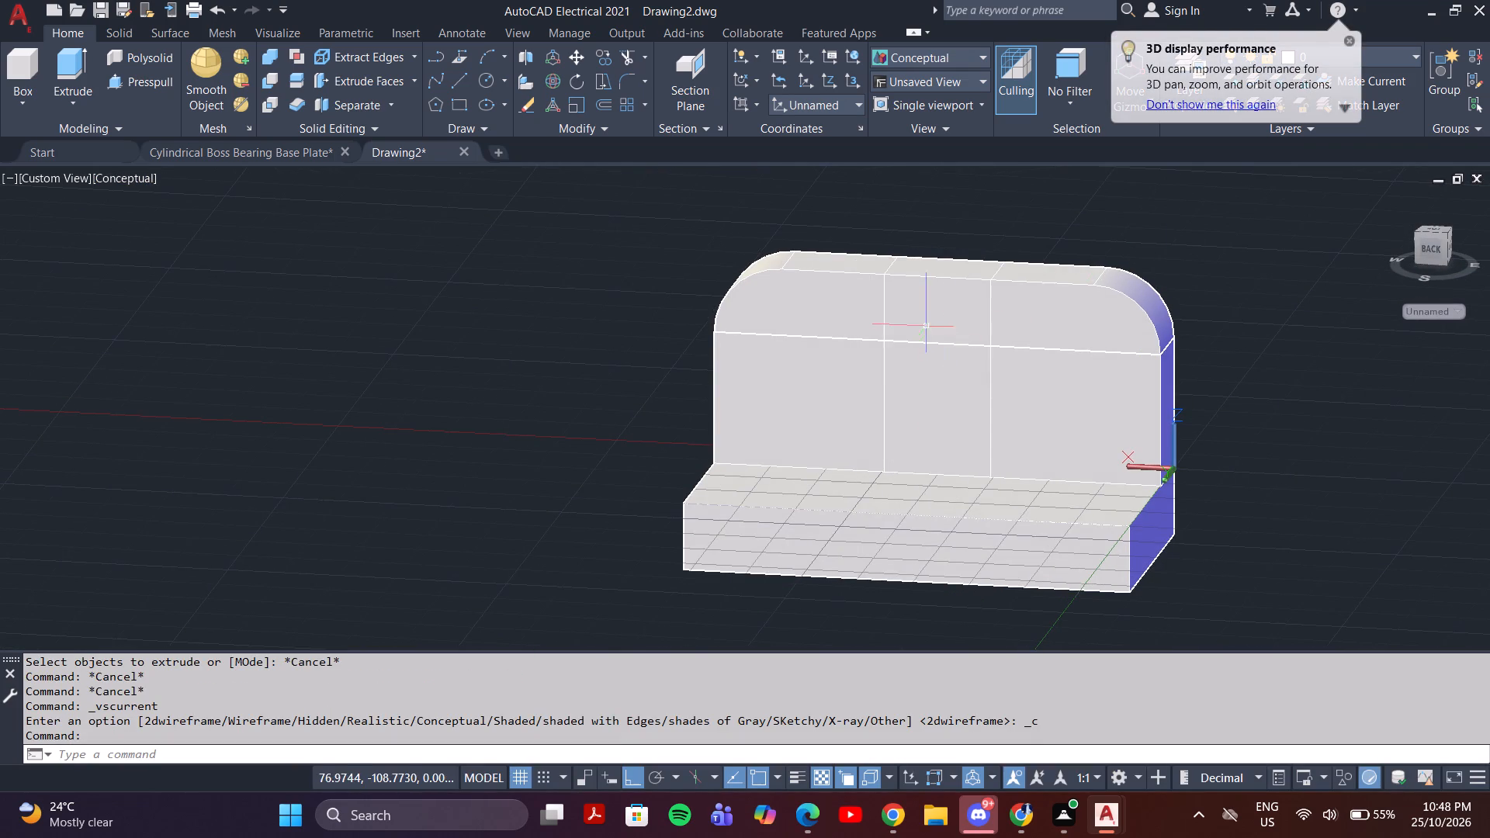
{"action": "key", "text": "Escape"}
{"action": "left_click", "coordinate": [923, 367]}
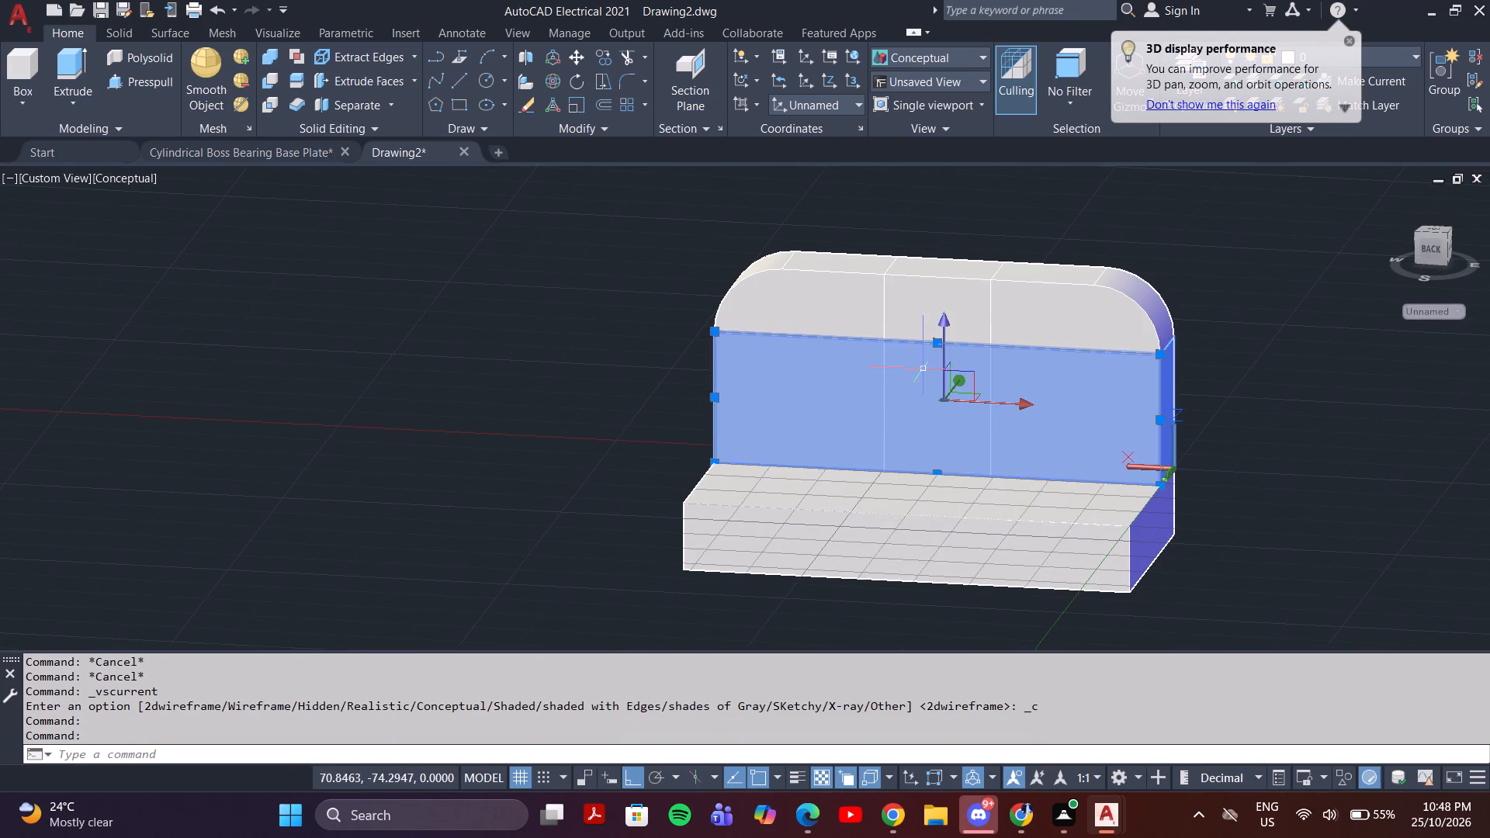
{"action": "key", "text": "Escape"}
{"action": "scroll", "coordinate": [929, 394], "scroll_direction": "up", "scroll_amount": 3}
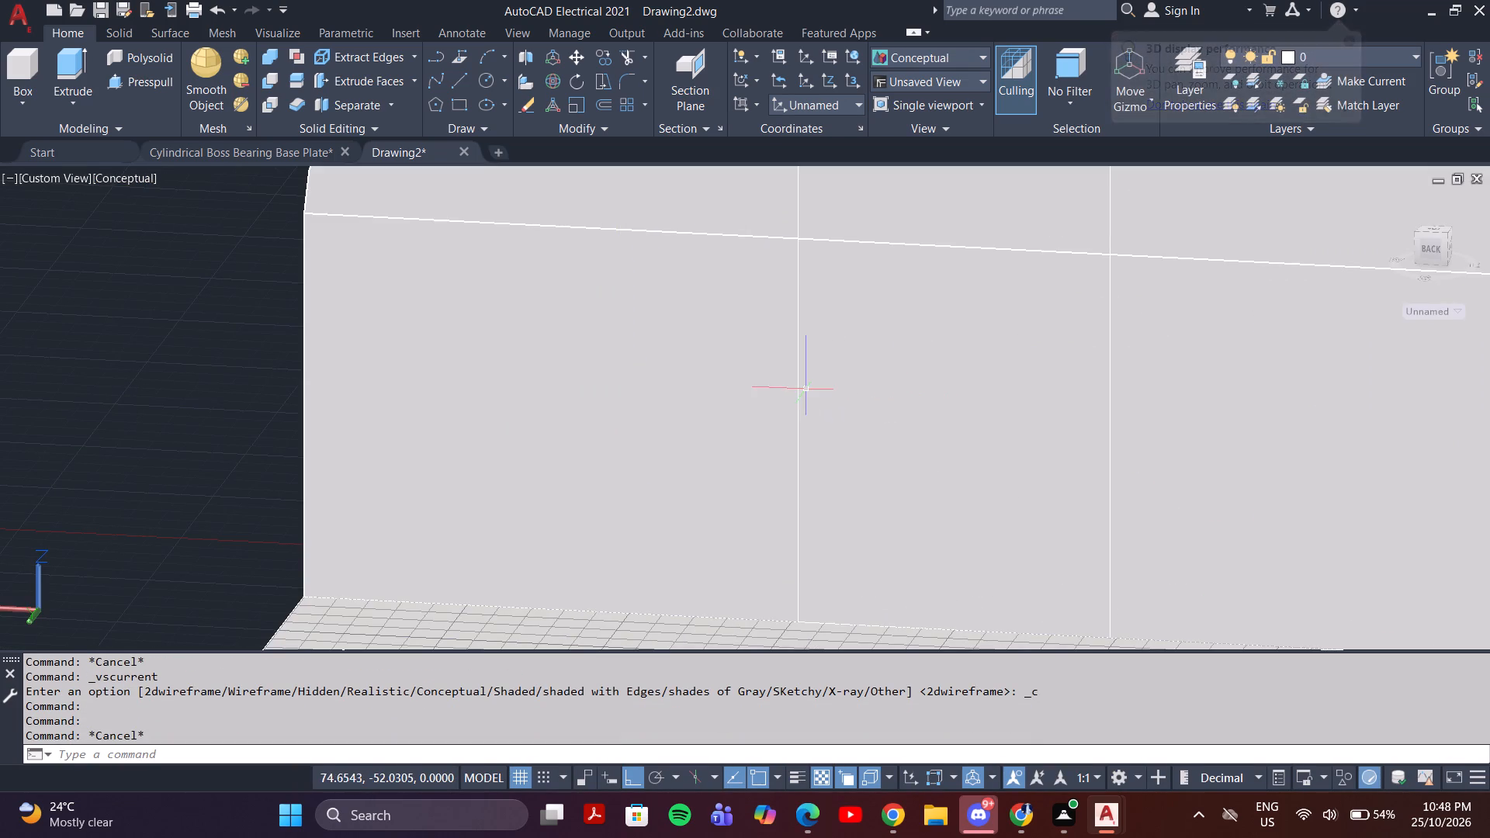
{"action": "left_click", "coordinate": [798, 387]}
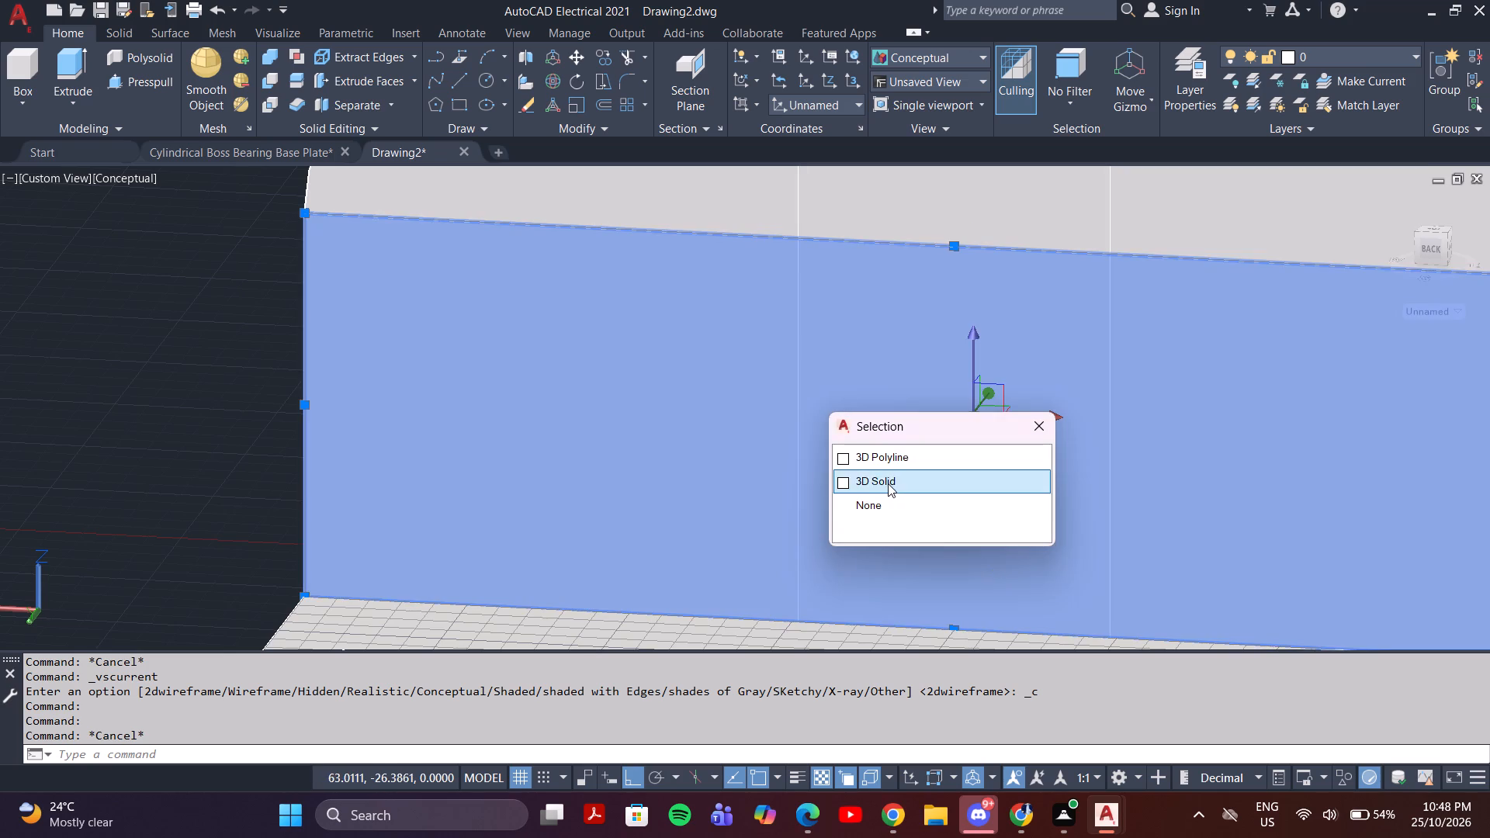
{"action": "left_click", "coordinate": [888, 483]}
{"action": "key", "text": "Escape"}
{"action": "left_click", "coordinate": [892, 480]}
{"action": "key", "text": "Escape"}
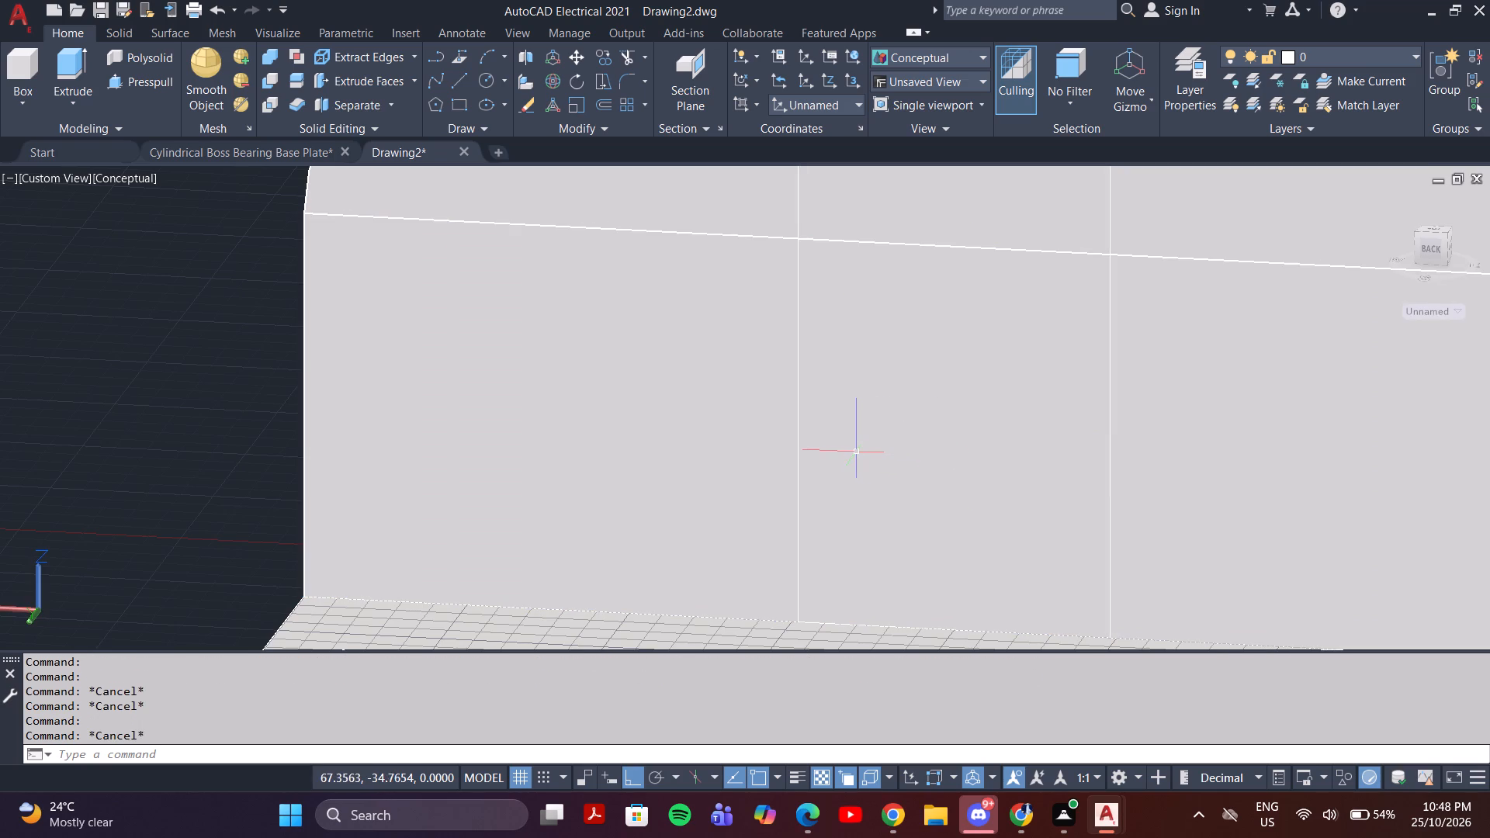
{"action": "scroll", "coordinate": [896, 394], "scroll_direction": "down", "scroll_amount": 2}
{"action": "middle_click_drag", "start_coordinate": [941, 413], "coordinate": [893, 421], "text": "shift"}
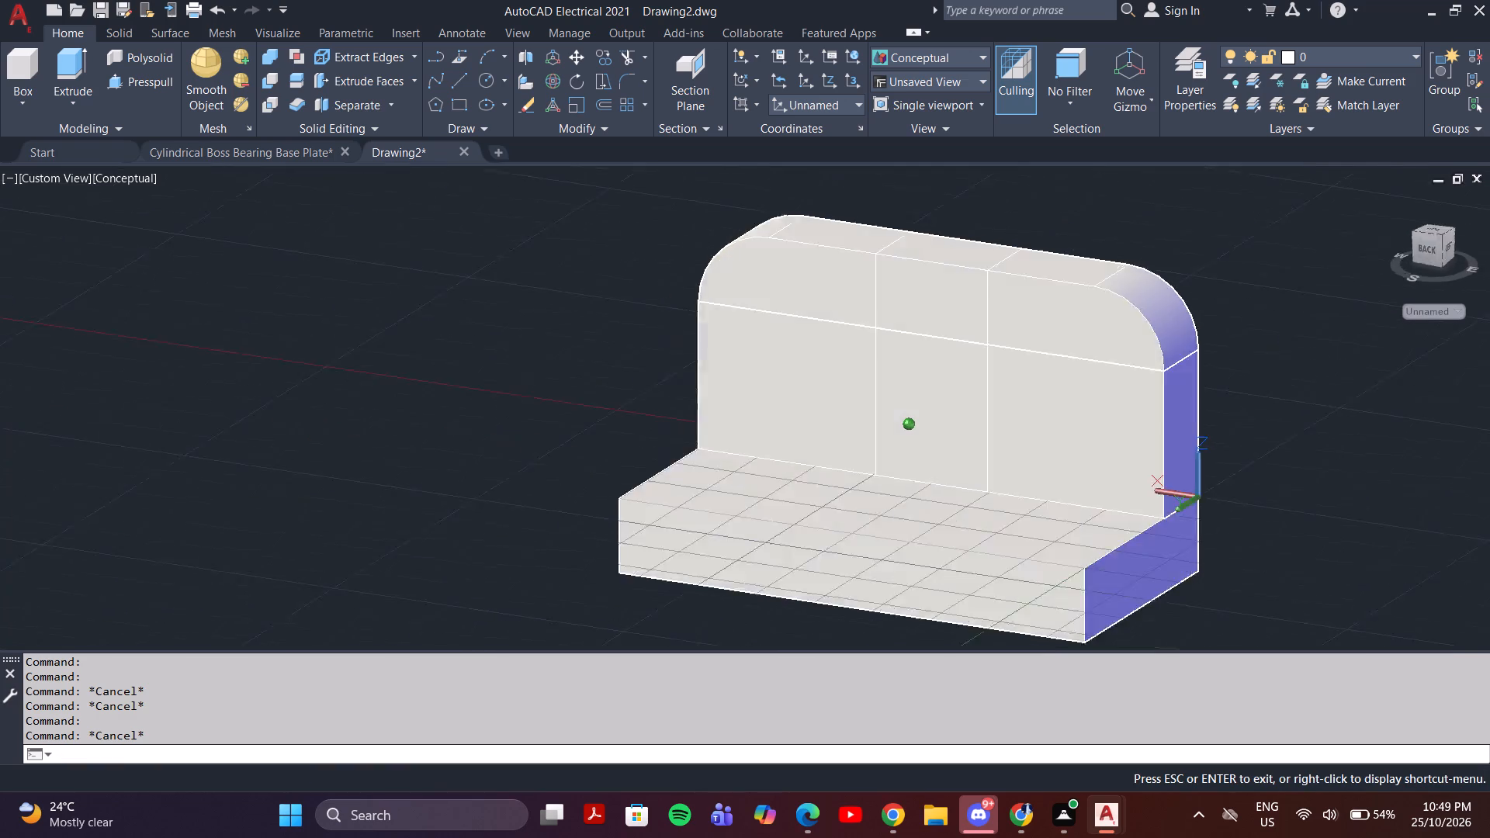
{"action": "middle_click_drag", "start_coordinate": [893, 421], "coordinate": [822, 434], "text": "shift"}
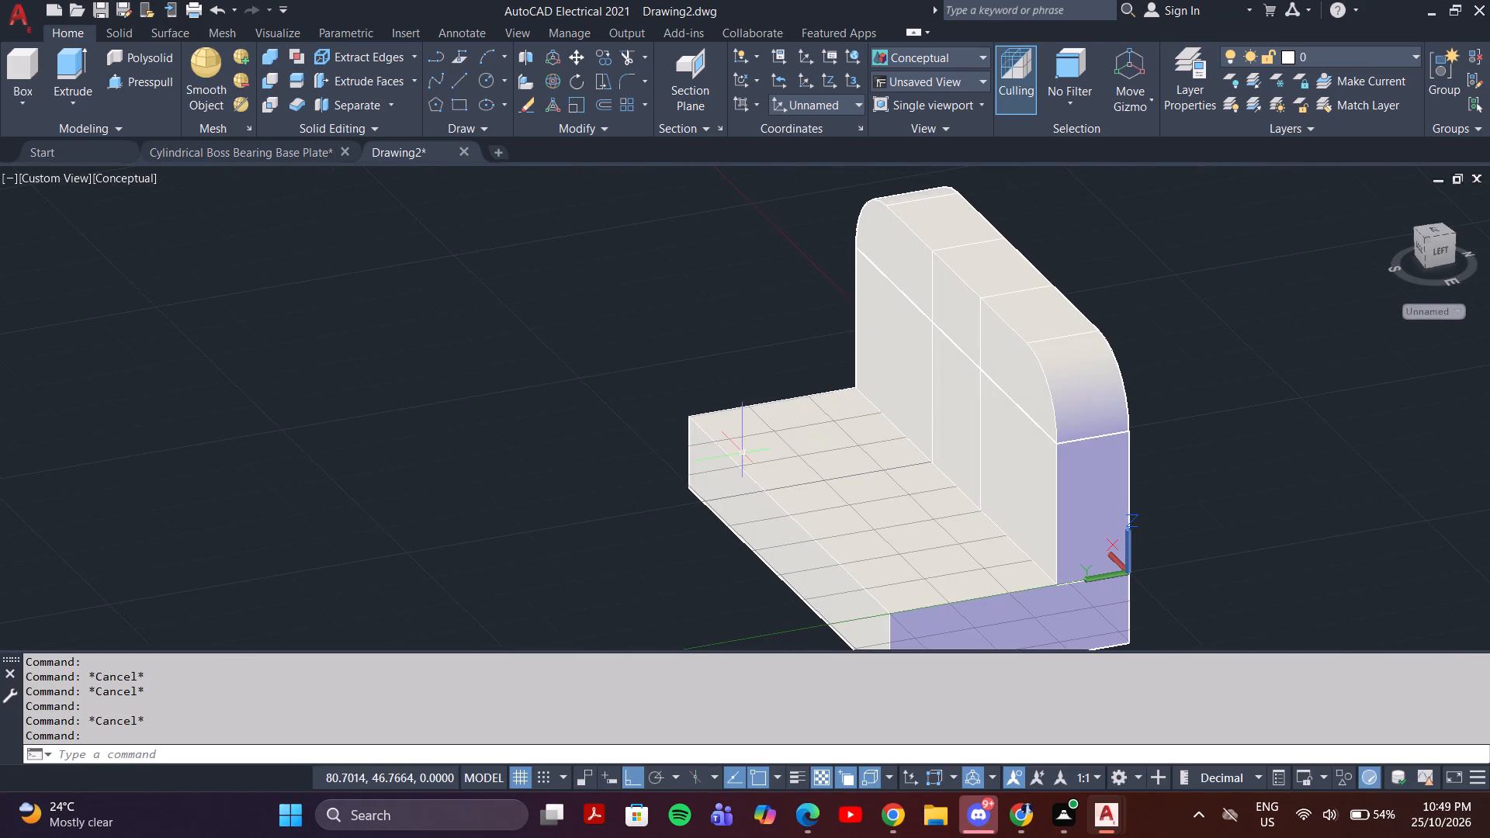
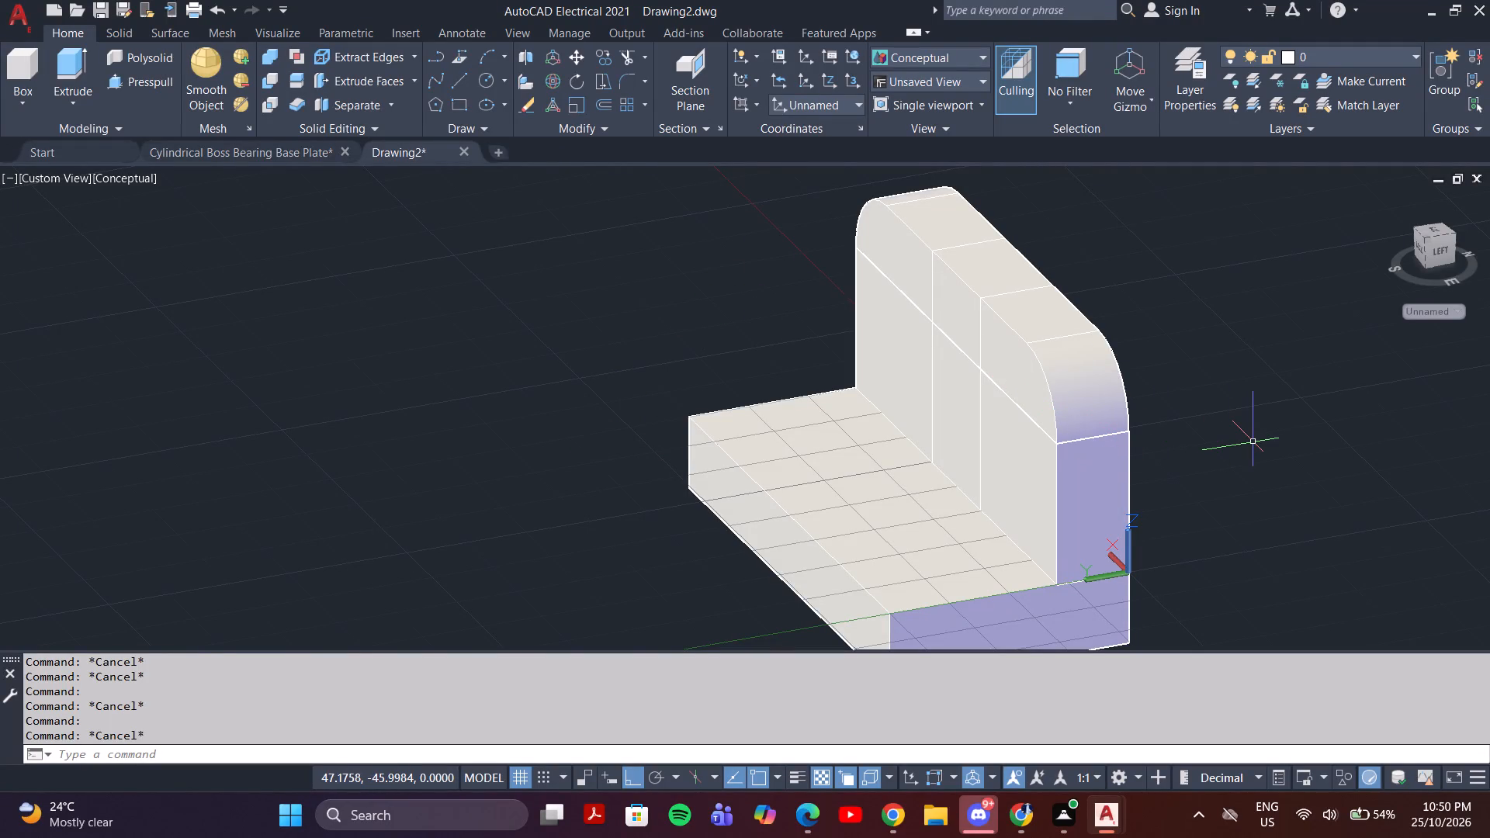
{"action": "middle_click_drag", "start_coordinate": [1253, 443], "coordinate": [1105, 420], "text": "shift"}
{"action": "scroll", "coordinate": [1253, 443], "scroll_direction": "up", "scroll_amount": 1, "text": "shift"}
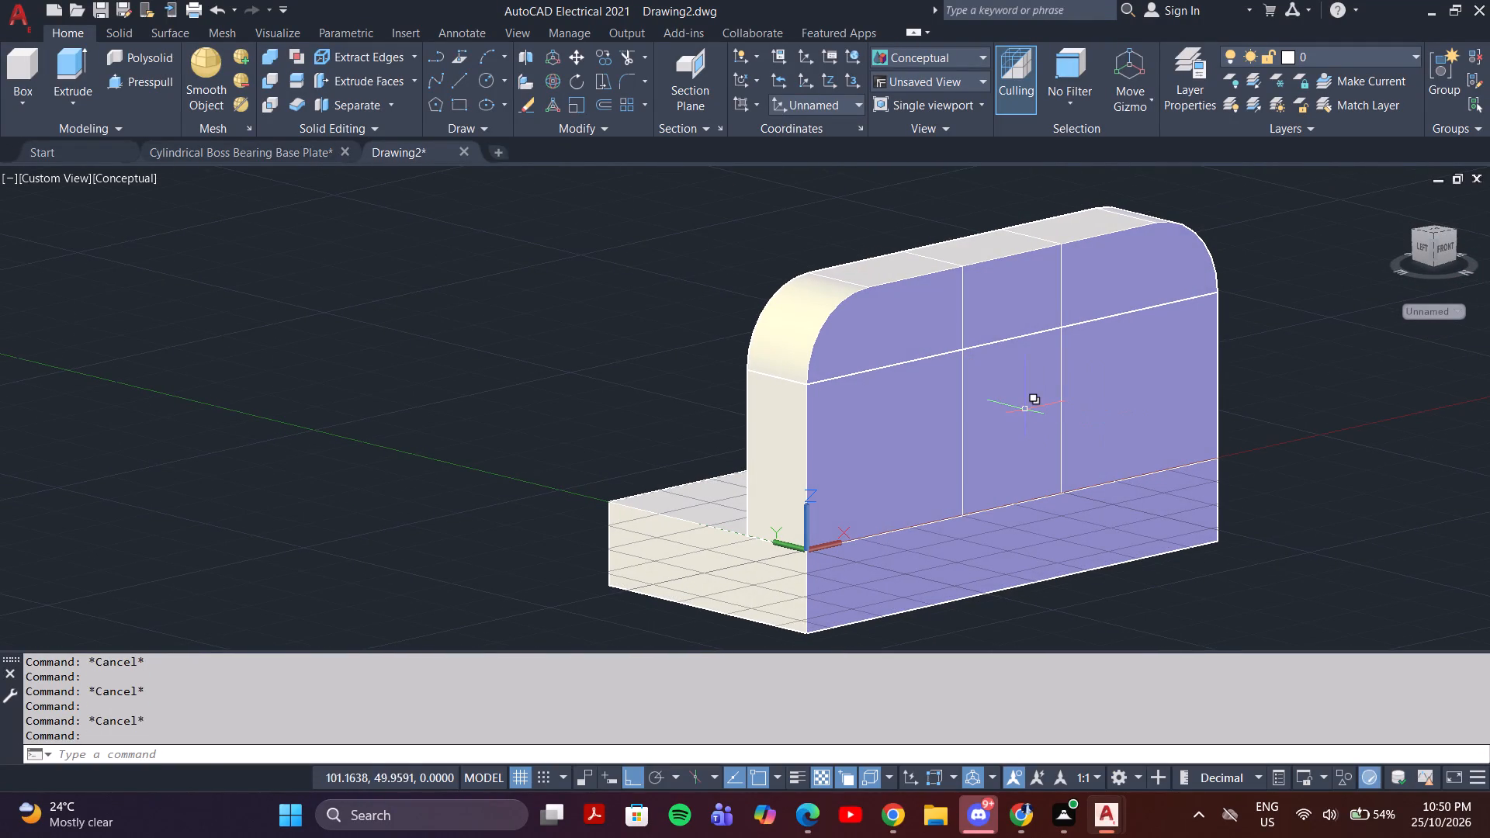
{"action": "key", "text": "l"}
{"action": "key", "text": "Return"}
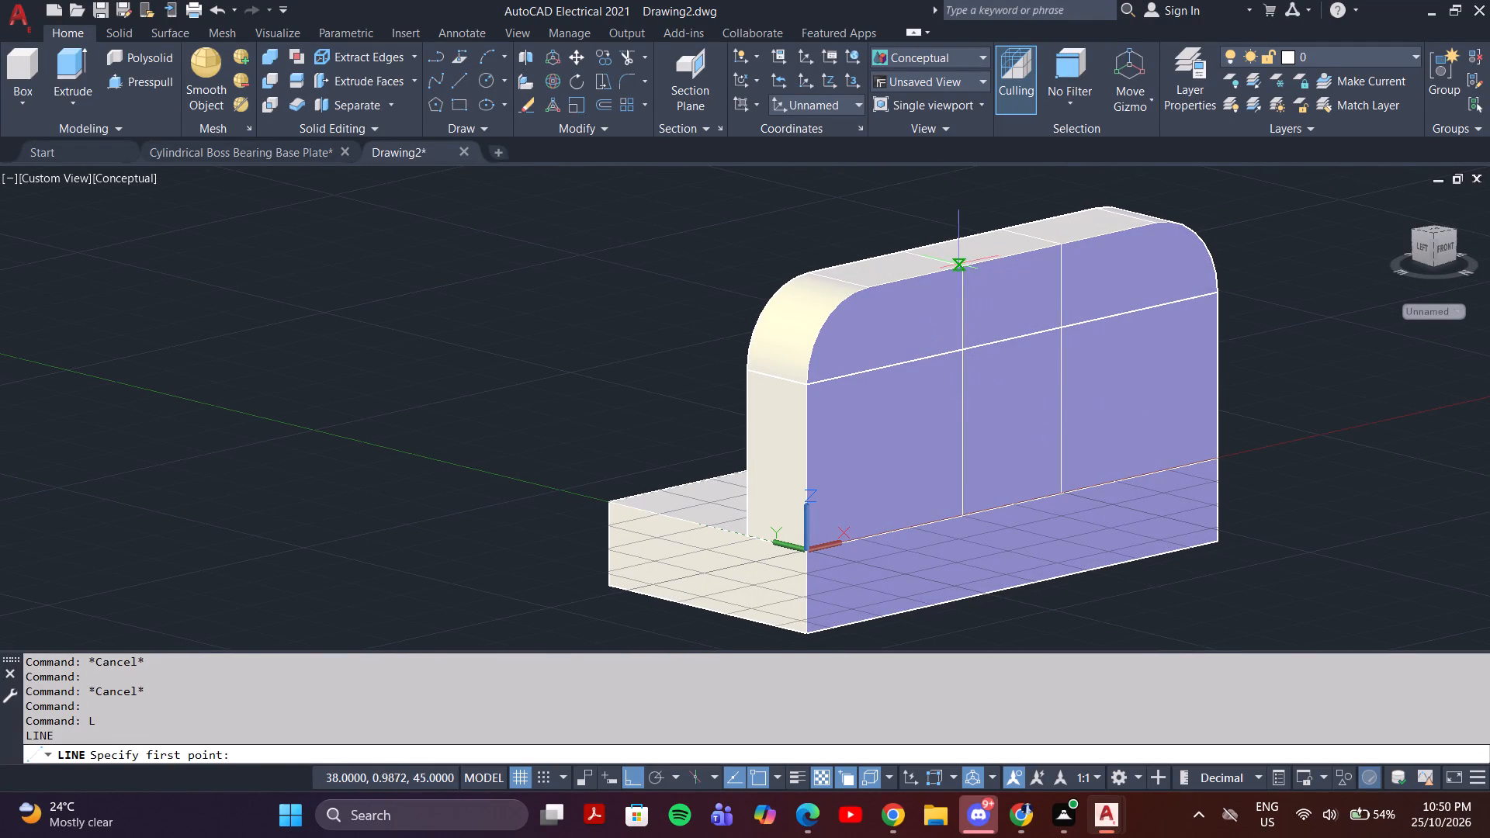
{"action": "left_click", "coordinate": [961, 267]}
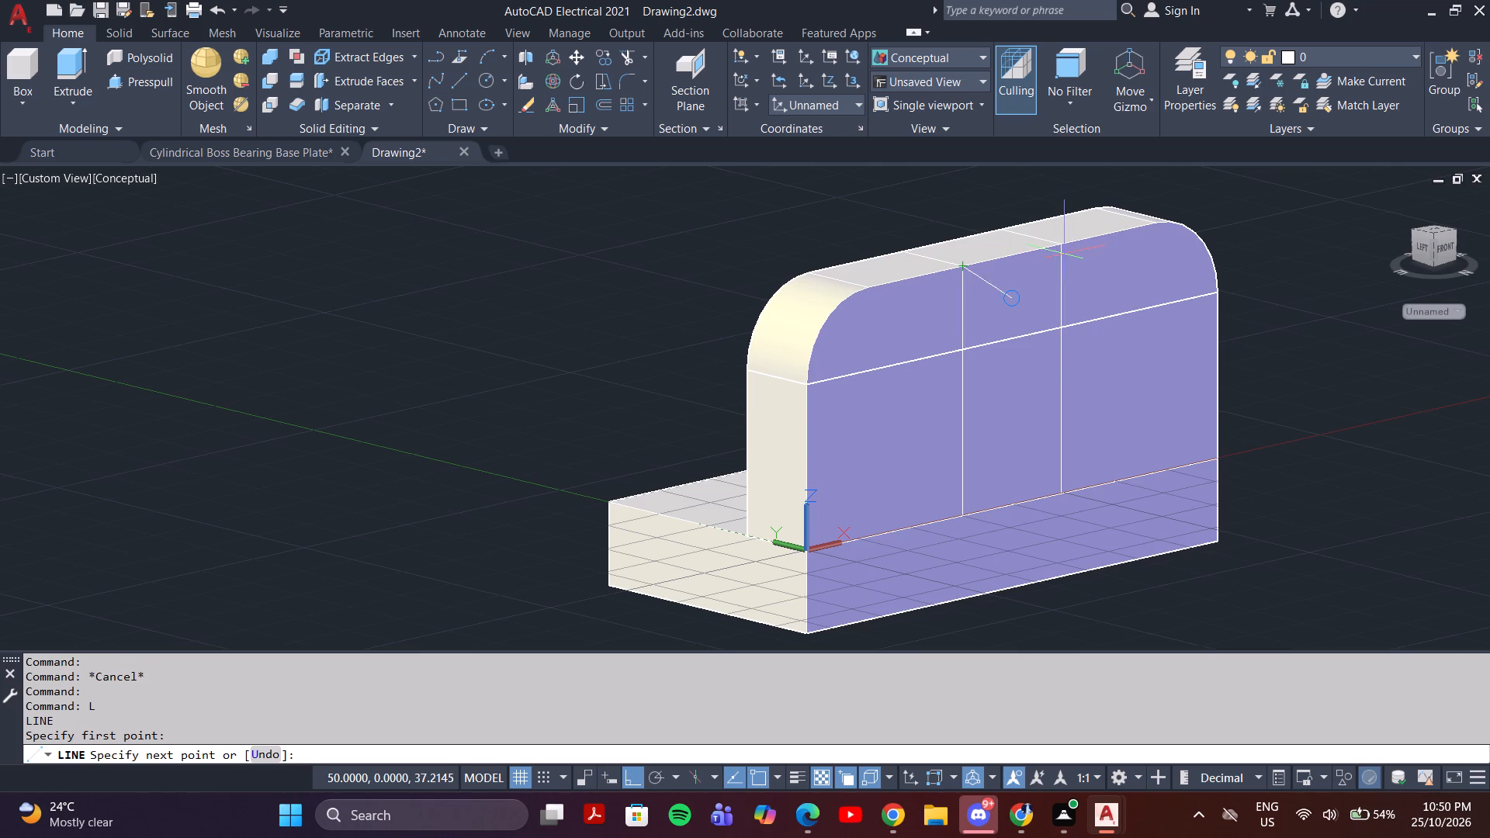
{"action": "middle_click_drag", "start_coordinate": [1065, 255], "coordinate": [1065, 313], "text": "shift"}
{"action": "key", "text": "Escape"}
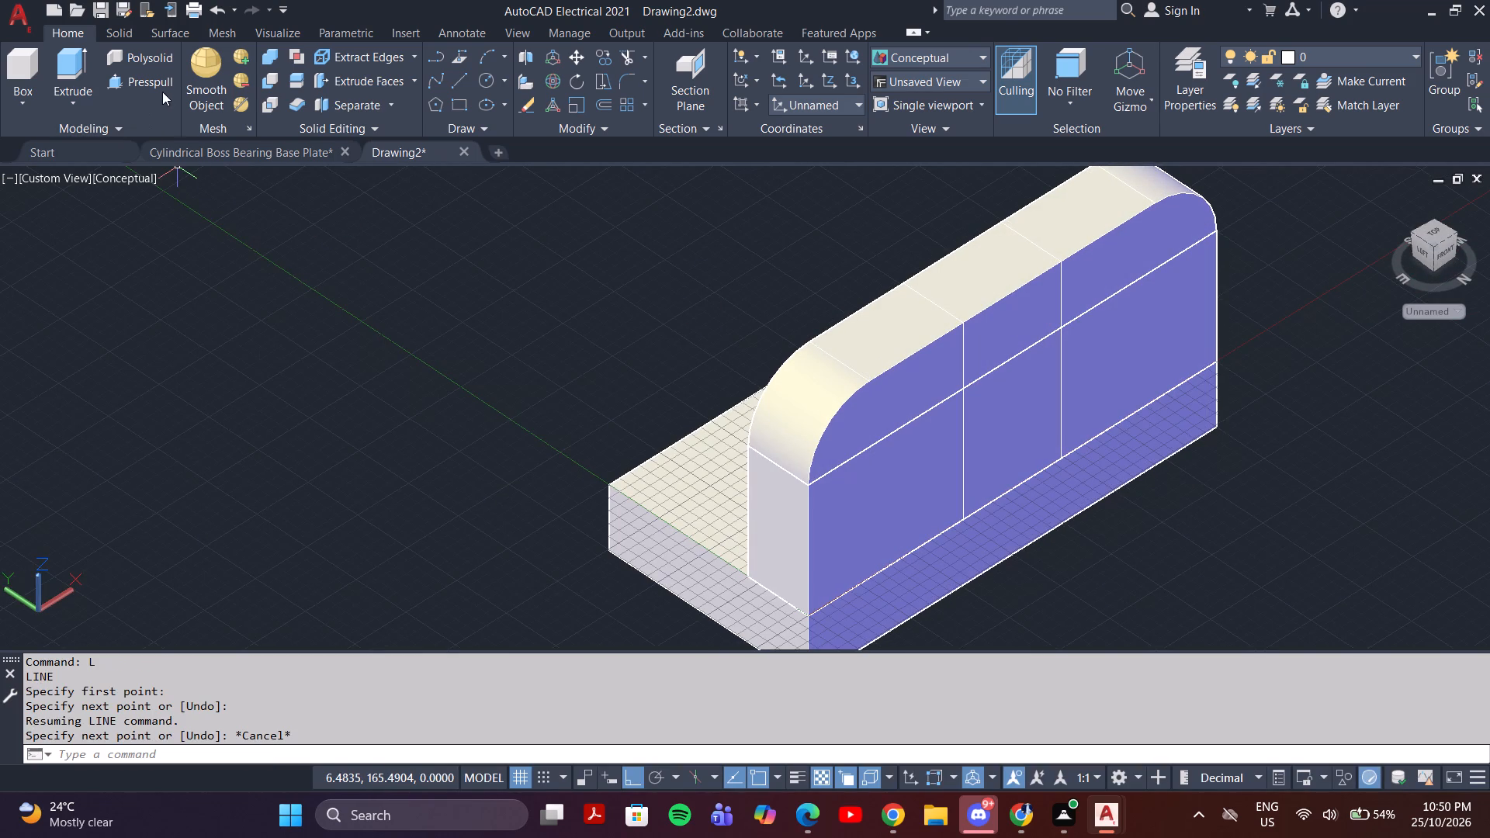
Change the model's visual style to 2D Wireframe.
{"action": "left_click", "coordinate": [126, 172]}
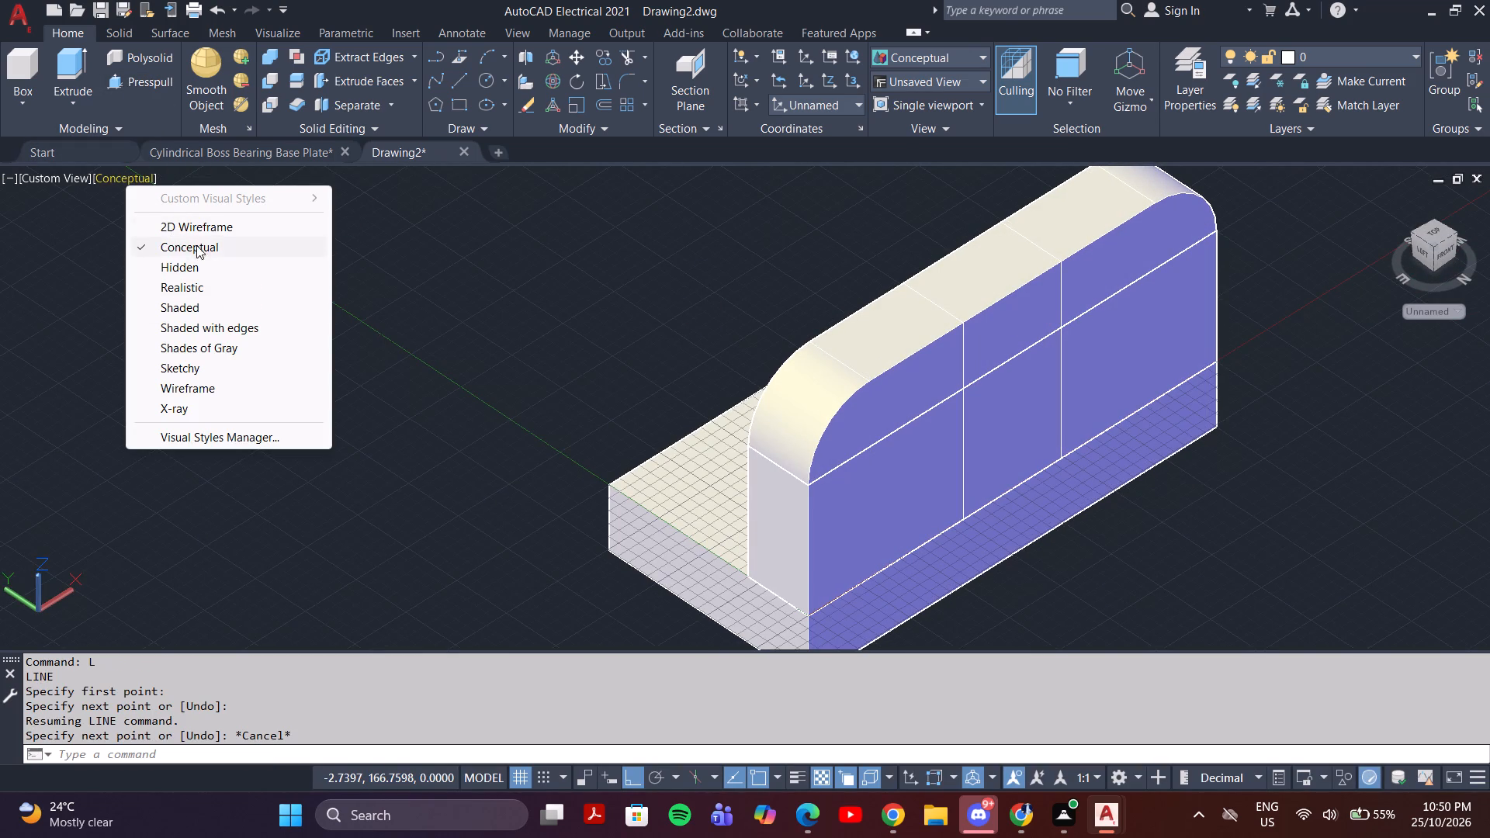
{"action": "left_click", "coordinate": [209, 221]}
Delete the full-width horizontal line overlapping the edge between the upright's rounded upper part and rectangular lower part, on its outer face.
{"action": "middle_click_drag", "start_coordinate": [1078, 376], "coordinate": [1045, 353], "text": "shift"}
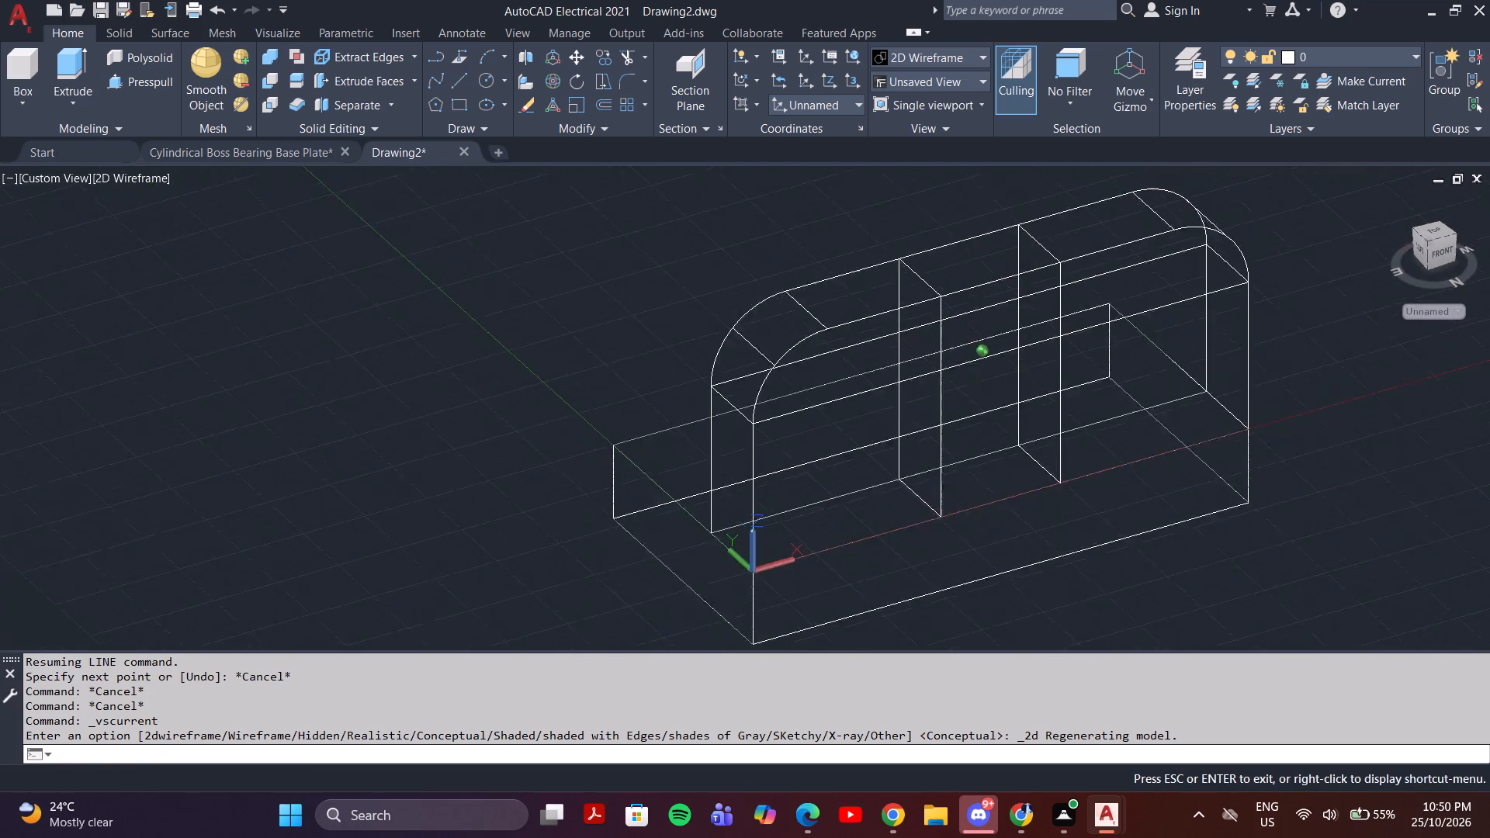
{"action": "middle_click_drag", "start_coordinate": [1045, 353], "coordinate": [1027, 331], "text": "shift"}
{"action": "middle_click", "coordinate": [1027, 329], "text": "shift"}
{"action": "middle_click_drag", "start_coordinate": [1027, 329], "coordinate": [995, 320], "text": "shift"}
{"action": "left_click", "coordinate": [973, 340]}
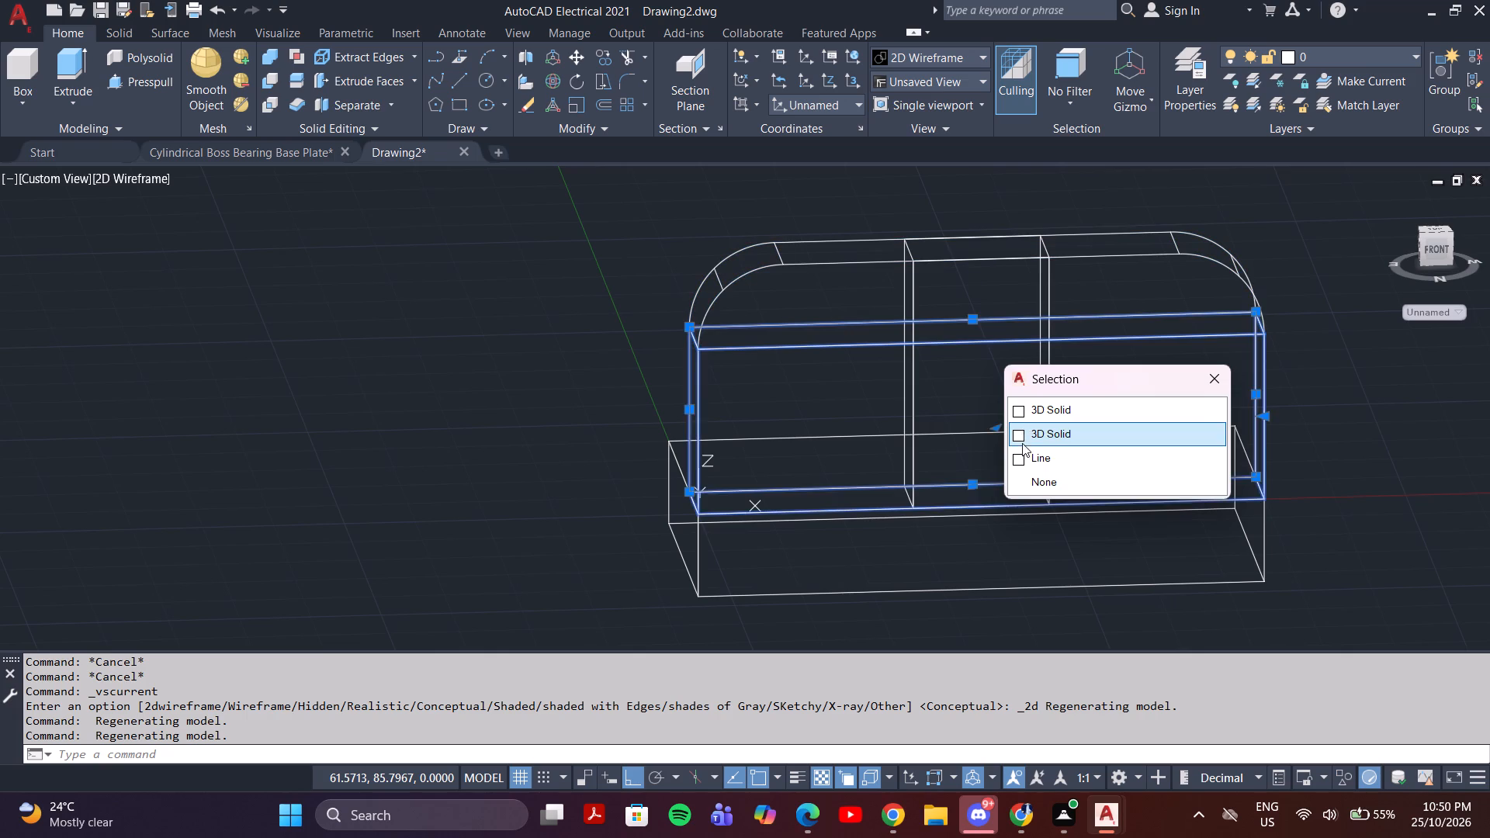
{"action": "key", "text": "Escape"}
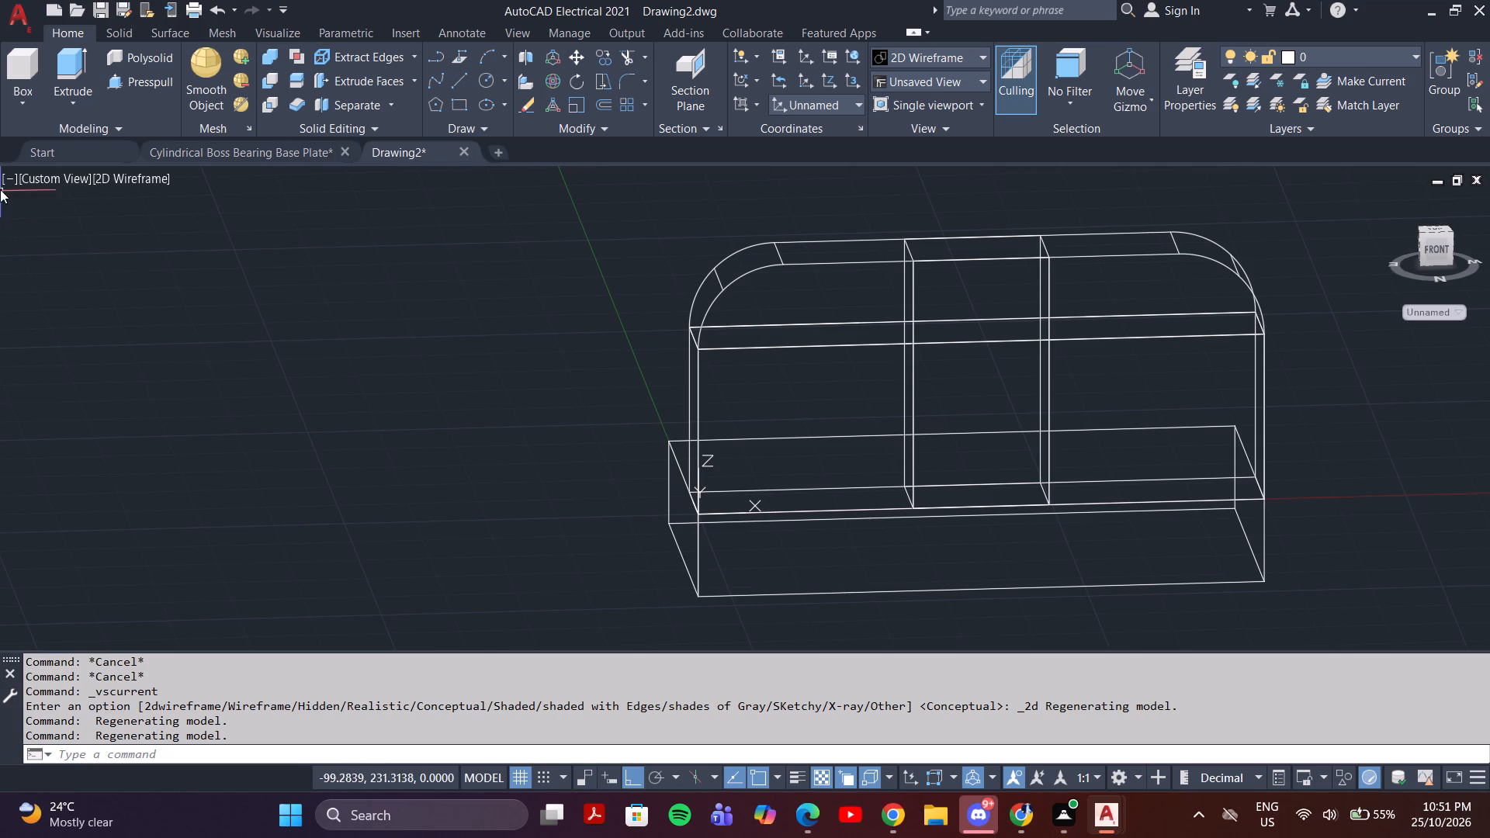
{"action": "left_click", "coordinate": [116, 174]}
{"action": "key", "text": "Escape"}
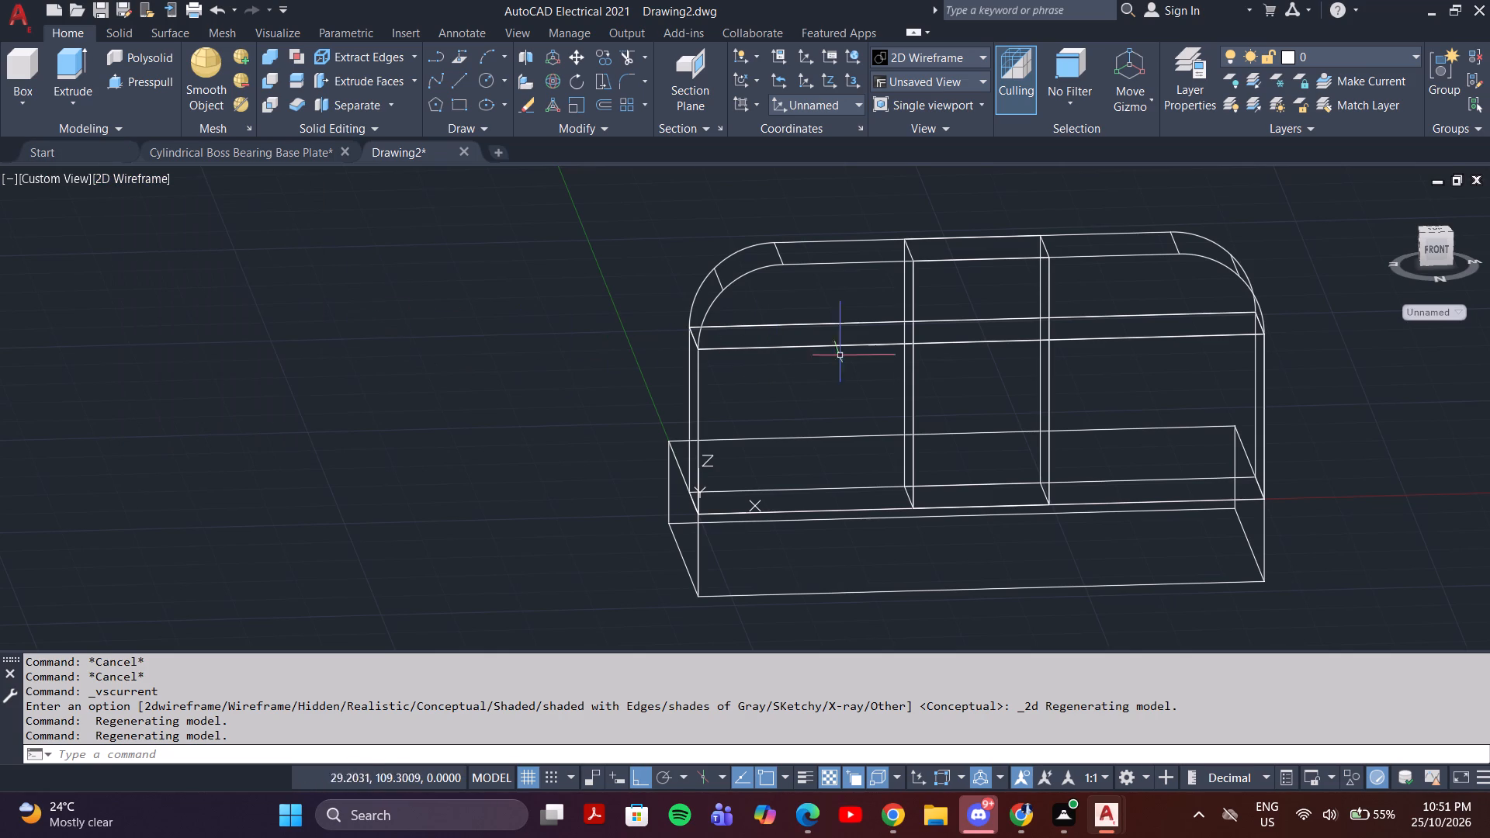
{"action": "left_click", "coordinate": [826, 348]}
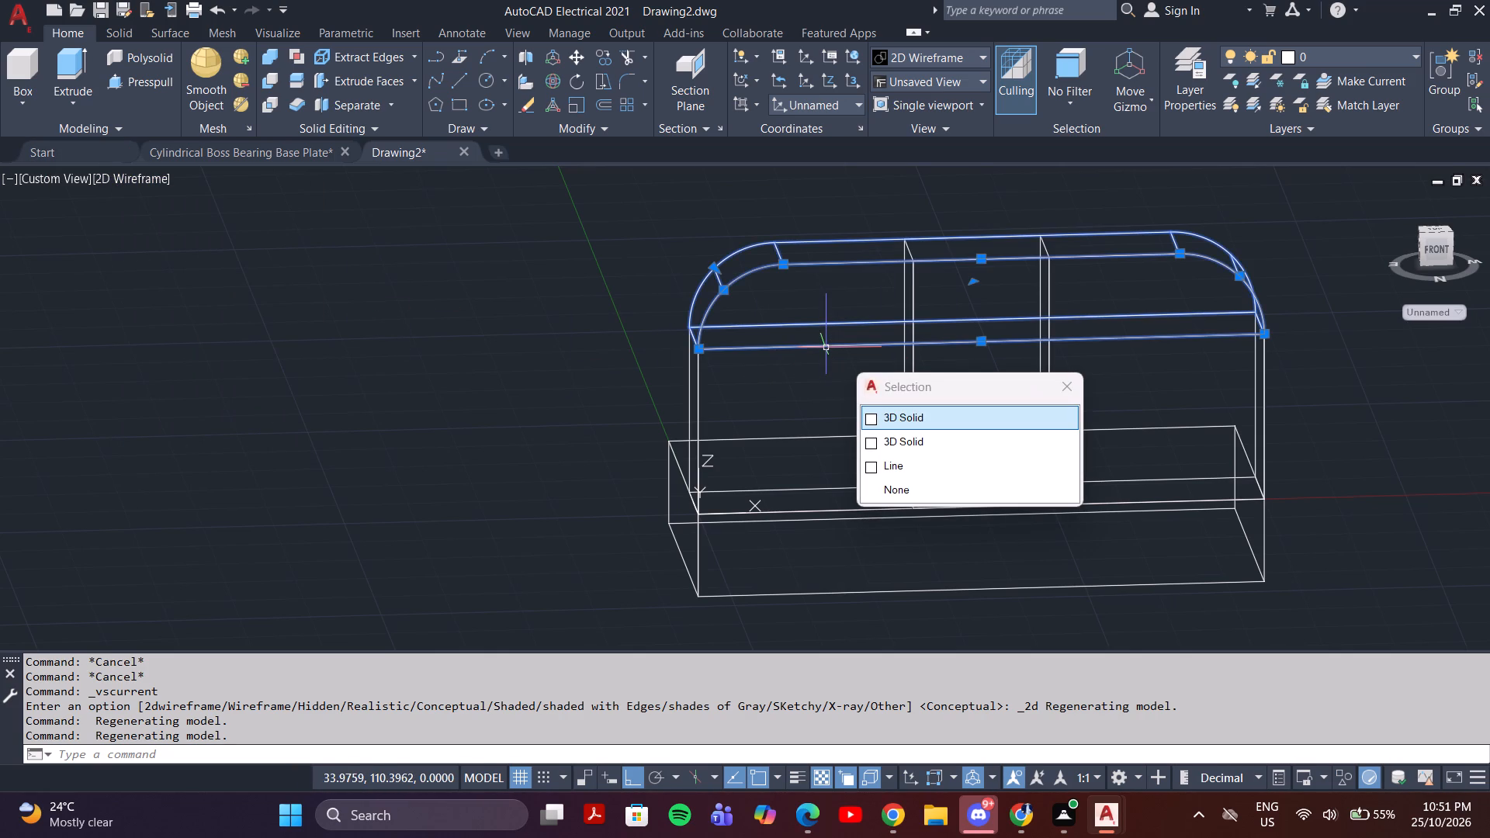
{"action": "left_click", "coordinate": [871, 469]}
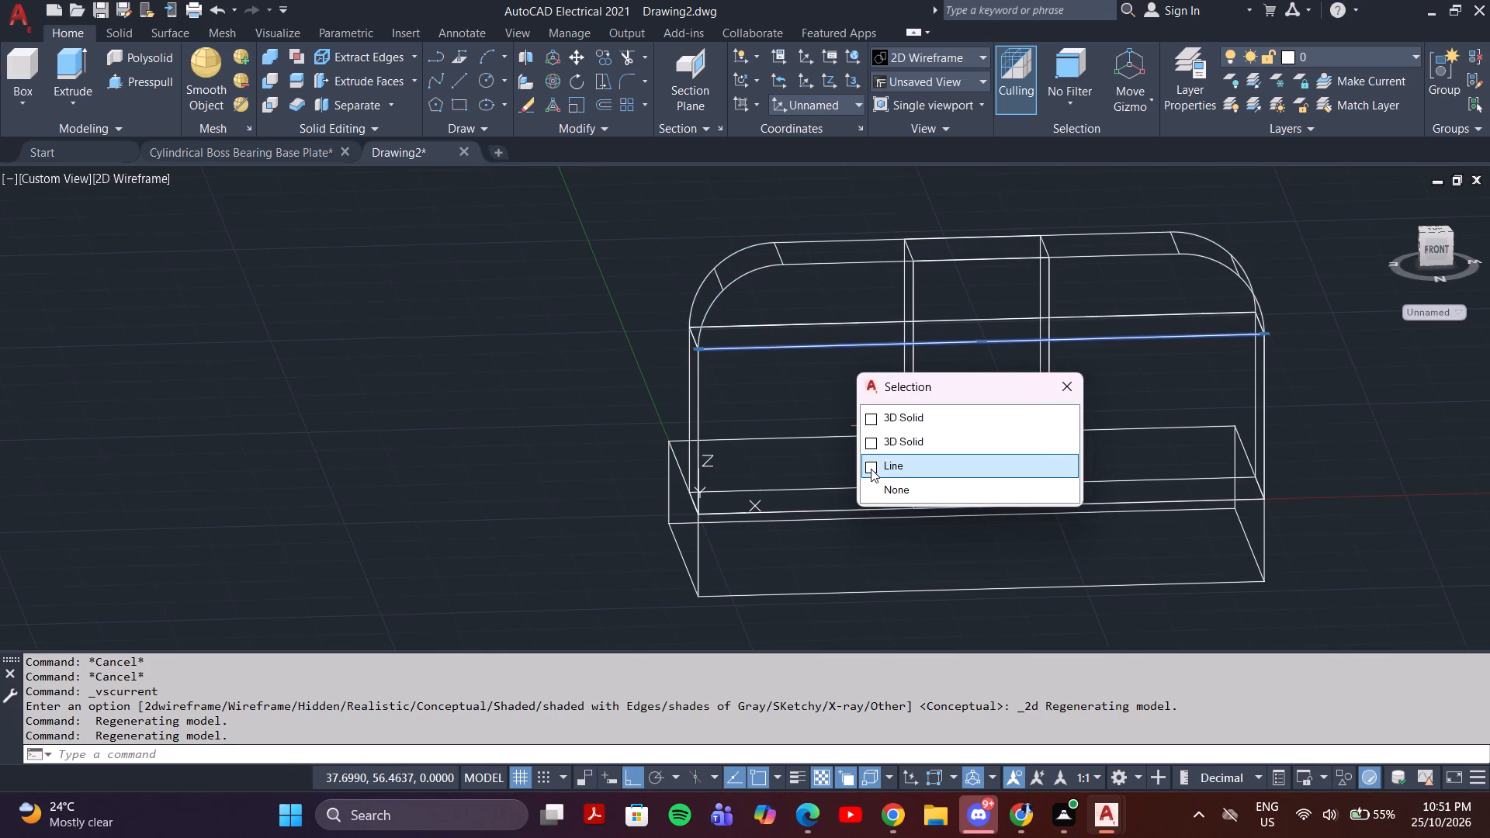
{"action": "key", "text": "Delete"}
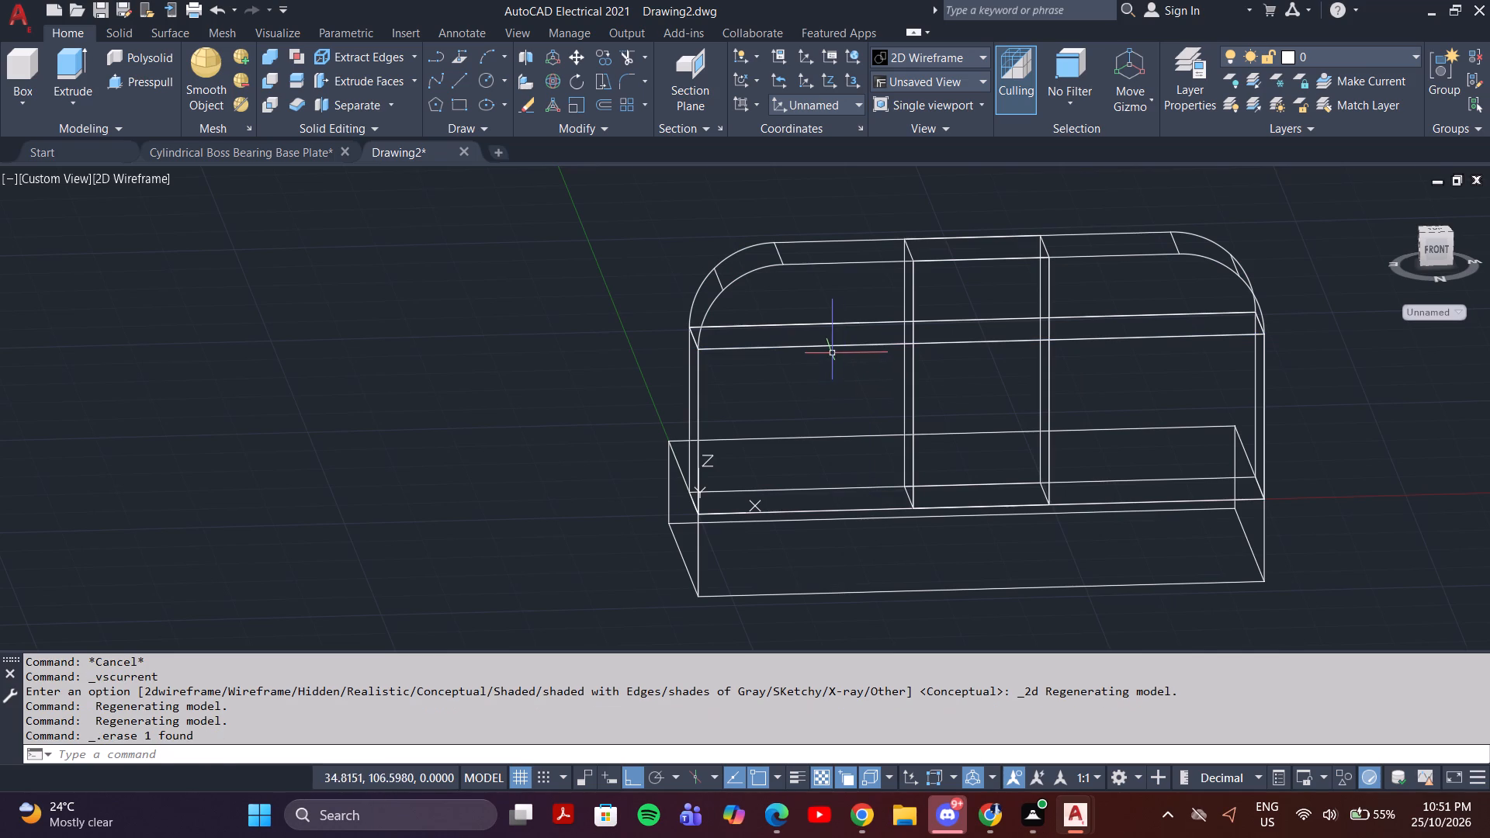
Check which objects overlap along the outer-face edge where the upright's rounded upper part meets its rectangular lower part.
{"action": "left_click", "coordinate": [831, 351]}
{"action": "left_click", "coordinate": [826, 346]}
{"action": "left_click", "coordinate": [823, 346]}
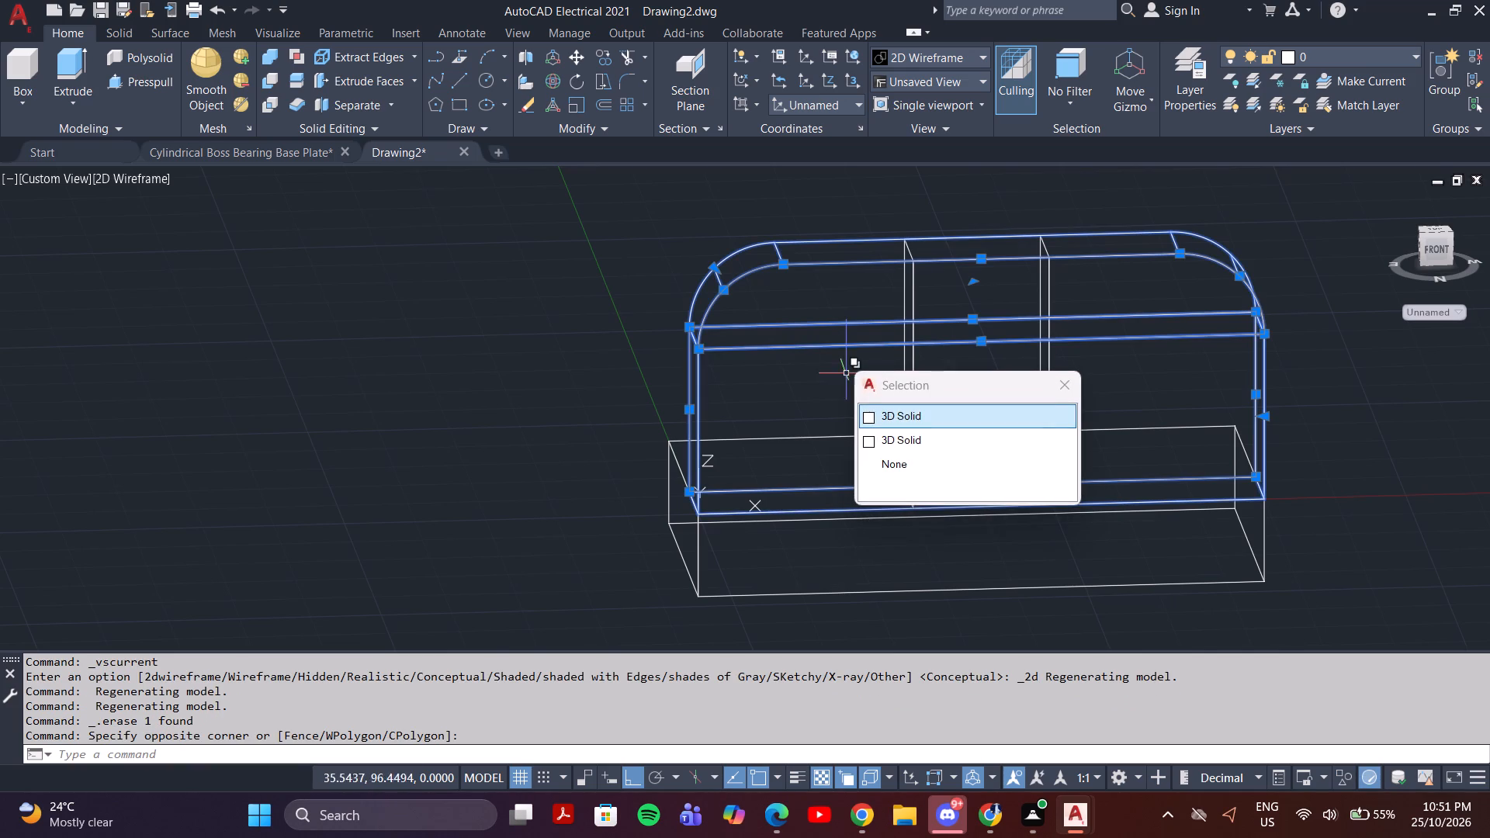
{"action": "key", "text": "Escape"}
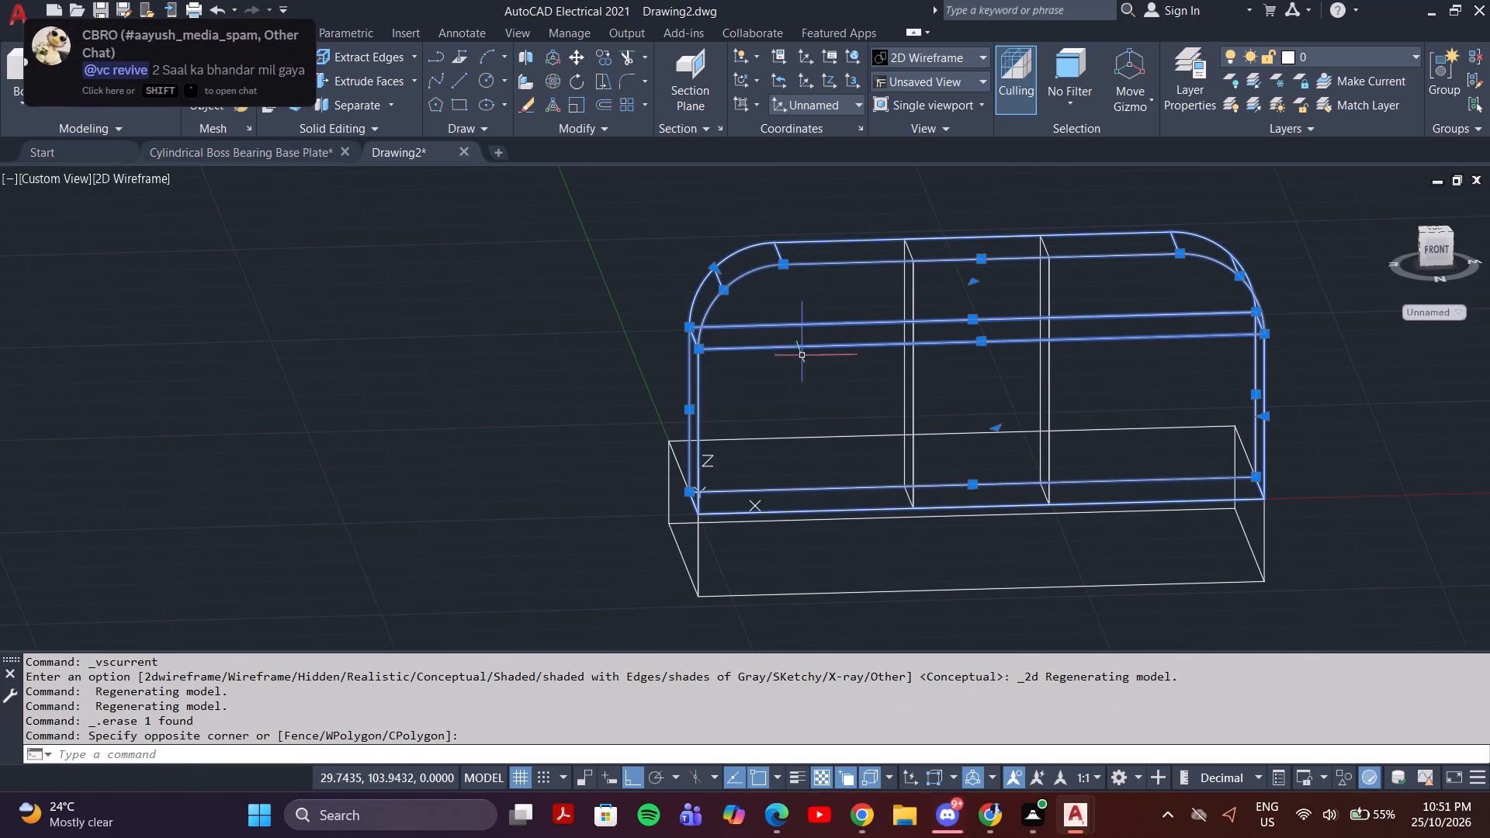
{"action": "key", "text": "Escape"}
{"action": "key", "text": "Escape"}
{"action": "scroll", "coordinate": [776, 367], "scroll_direction": "up", "scroll_amount": 2}
{"action": "middle_click_drag", "start_coordinate": [776, 368], "coordinate": [818, 386]}
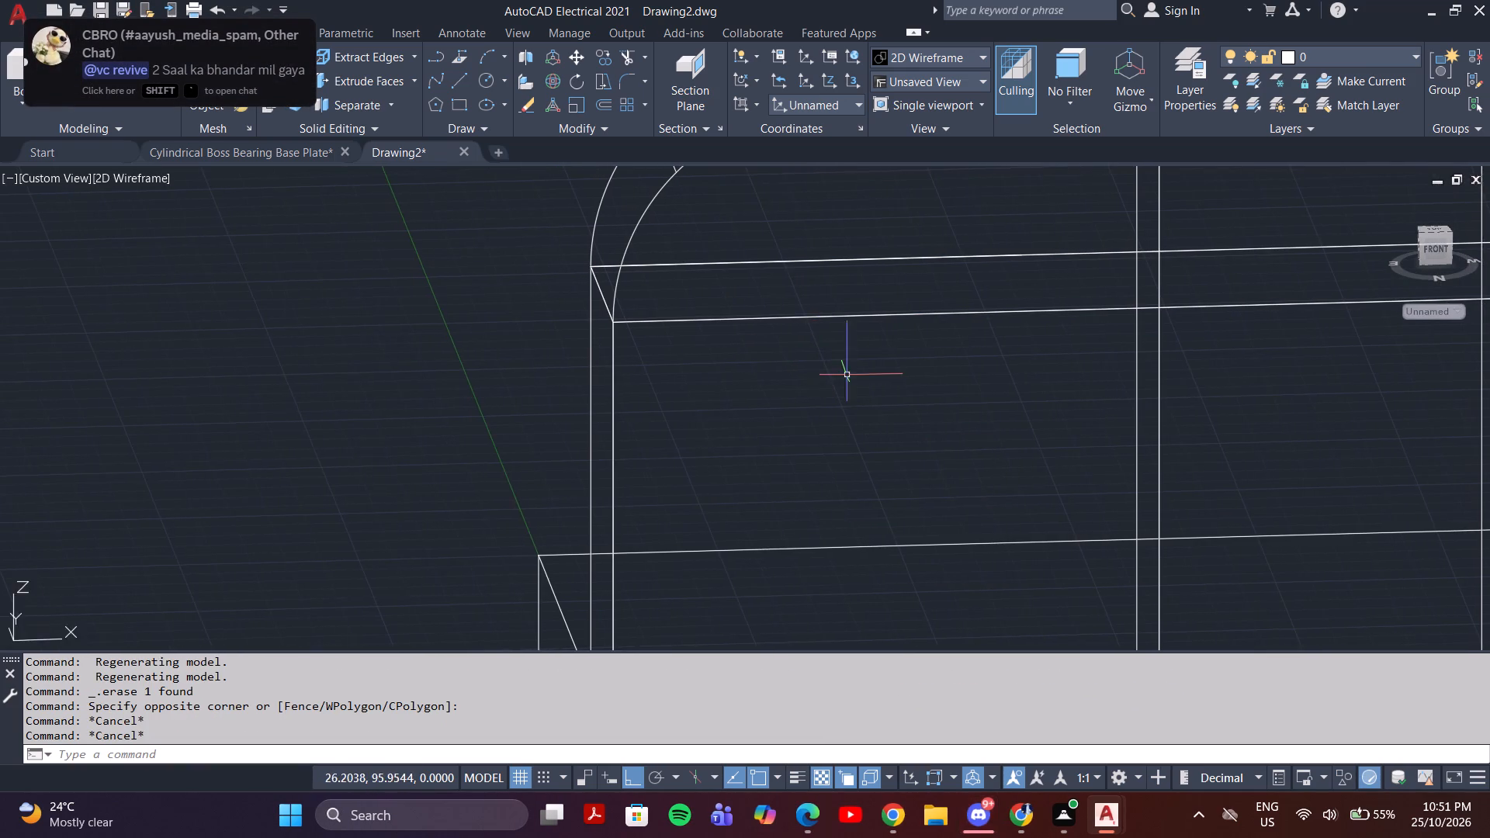
{"action": "middle_click_drag", "start_coordinate": [847, 375], "coordinate": [931, 389], "text": "shift"}
{"action": "scroll", "coordinate": [905, 358], "scroll_direction": "up", "scroll_amount": 2}
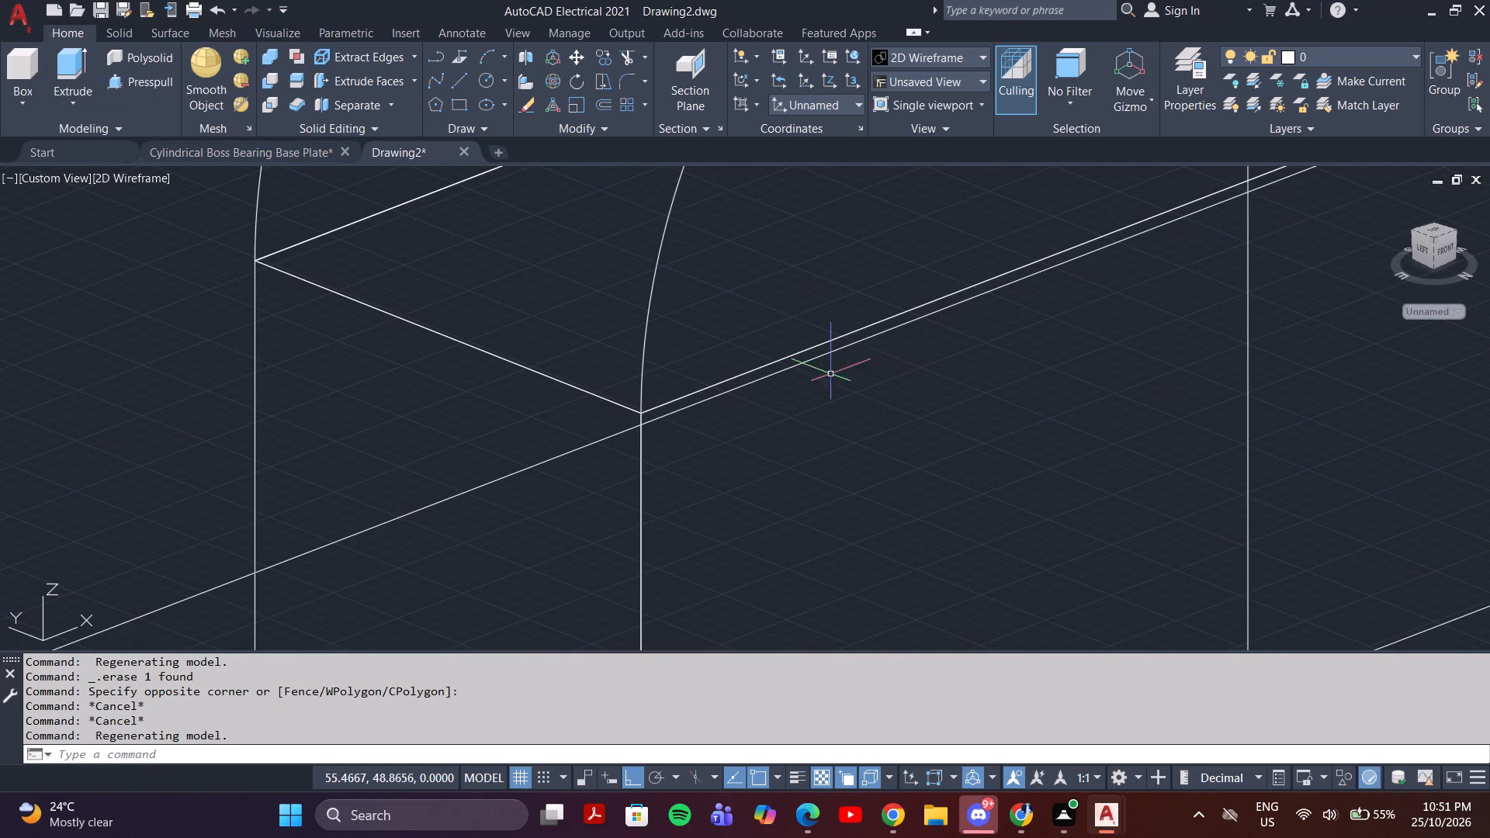
{"action": "left_click", "coordinate": [766, 362]}
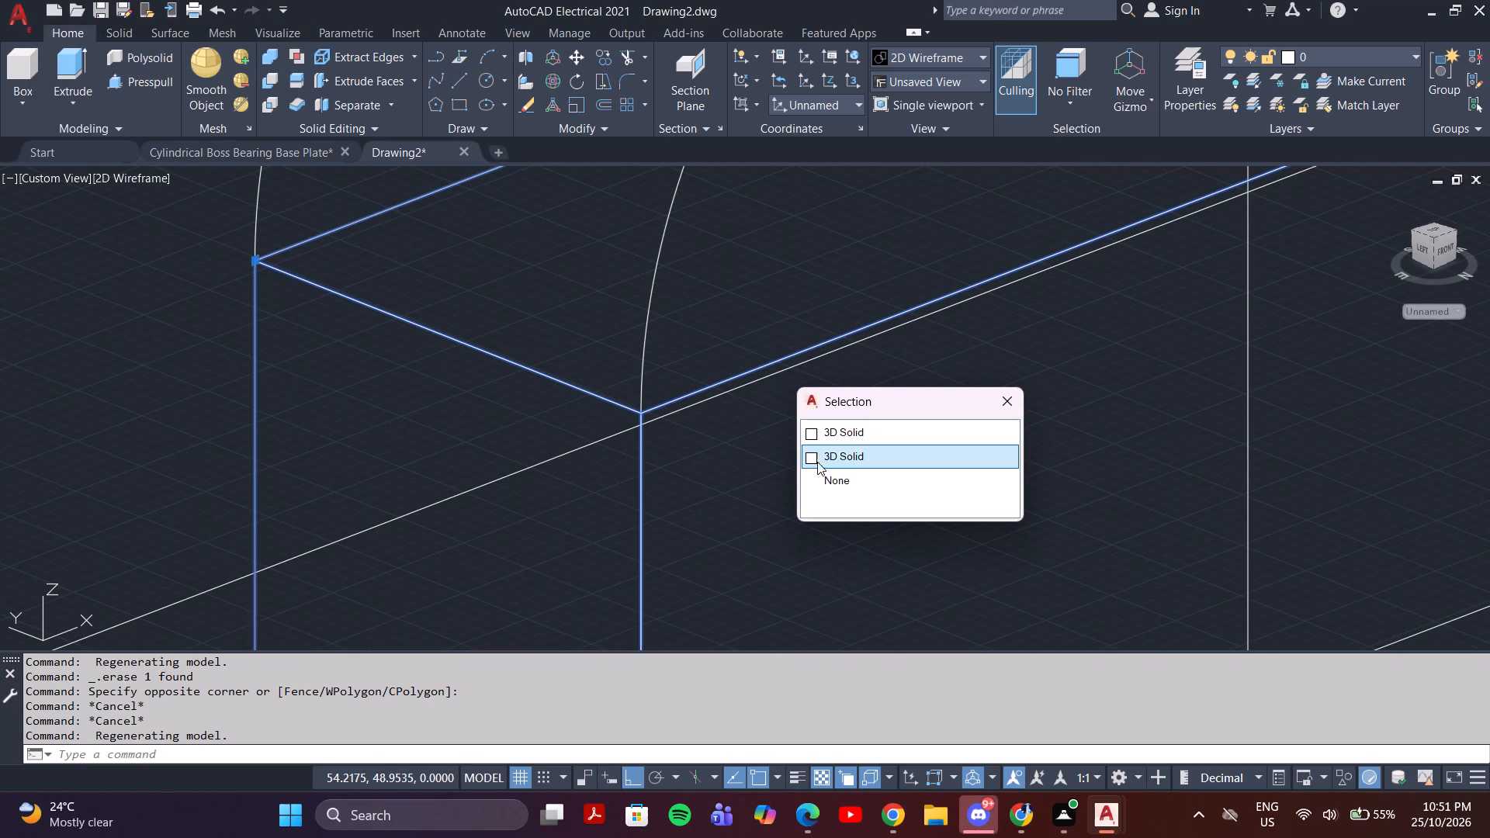
{"action": "left_click", "coordinate": [816, 448]}
{"action": "key", "text": "Escape"}
{"action": "key", "text": "Escape"}
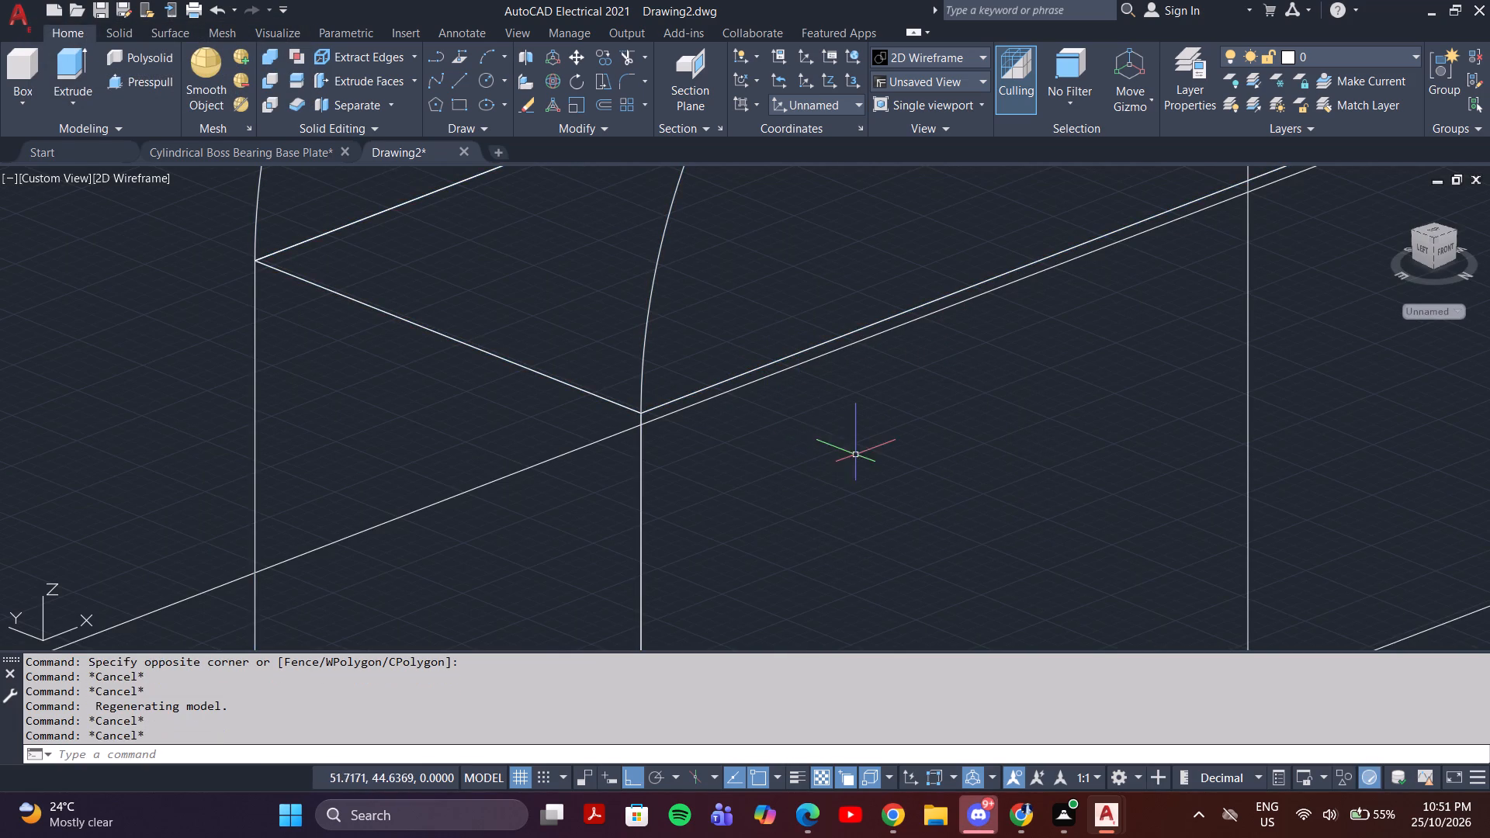
Delete the central block outline formed by the four vertical edges in the middle of the upright.
{"action": "scroll", "coordinate": [864, 444], "scroll_direction": "up", "scroll_amount": 2}
{"action": "scroll", "coordinate": [839, 432], "scroll_direction": "down", "scroll_amount": 4}
{"action": "middle_click_drag", "start_coordinate": [907, 406], "coordinate": [801, 407], "text": "shift"}
{"action": "left_click_drag", "start_coordinate": [1106, 232], "coordinate": [1082, 235]}
{"action": "left_click", "coordinate": [986, 228]}
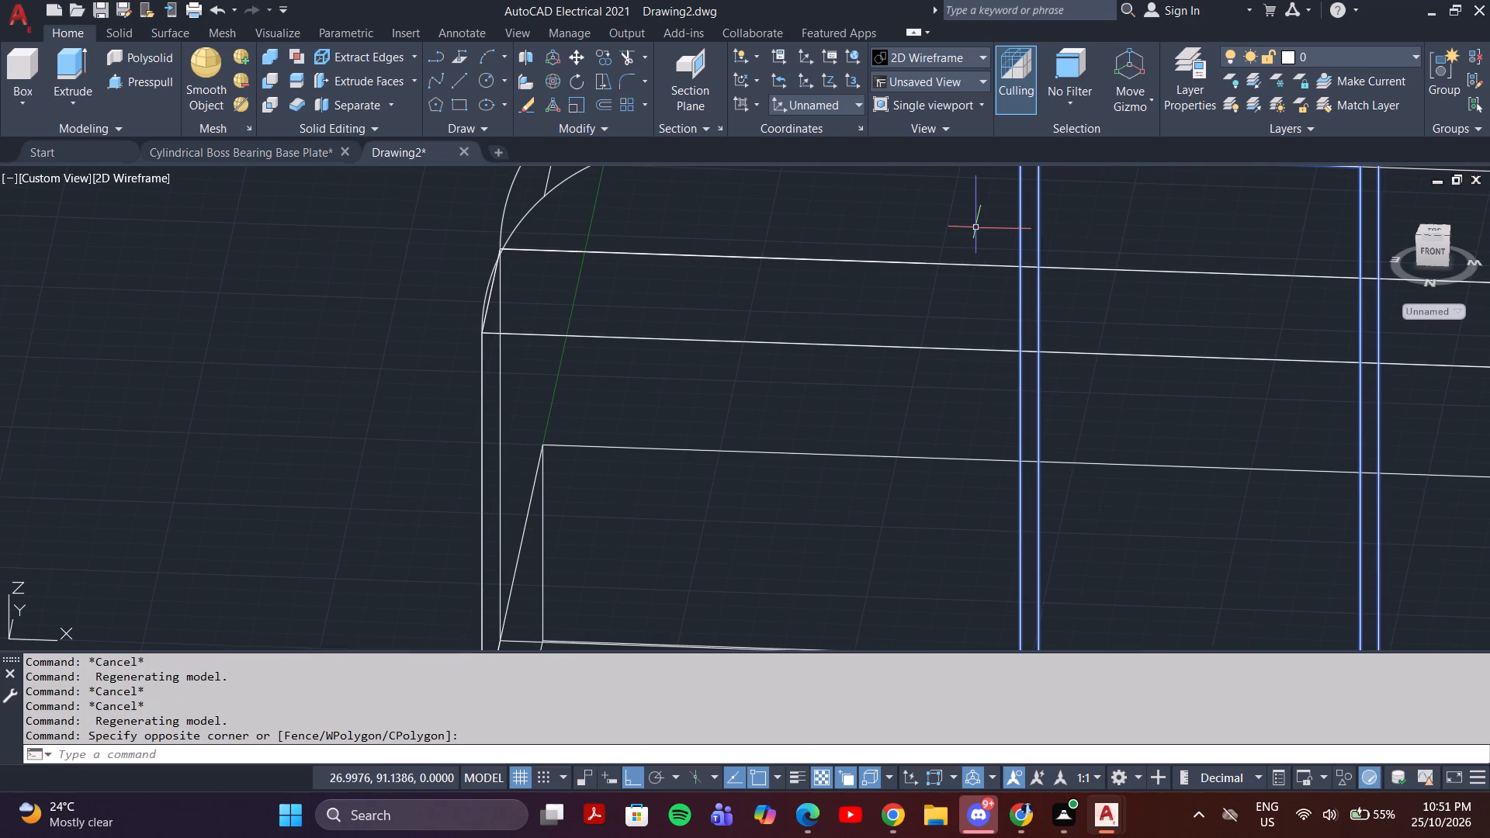
{"action": "key", "text": "Delete"}
Delete the two leftover central line segments lying along the upright's long top edges.
{"action": "scroll", "coordinate": [1046, 267], "scroll_direction": "down", "scroll_amount": 2}
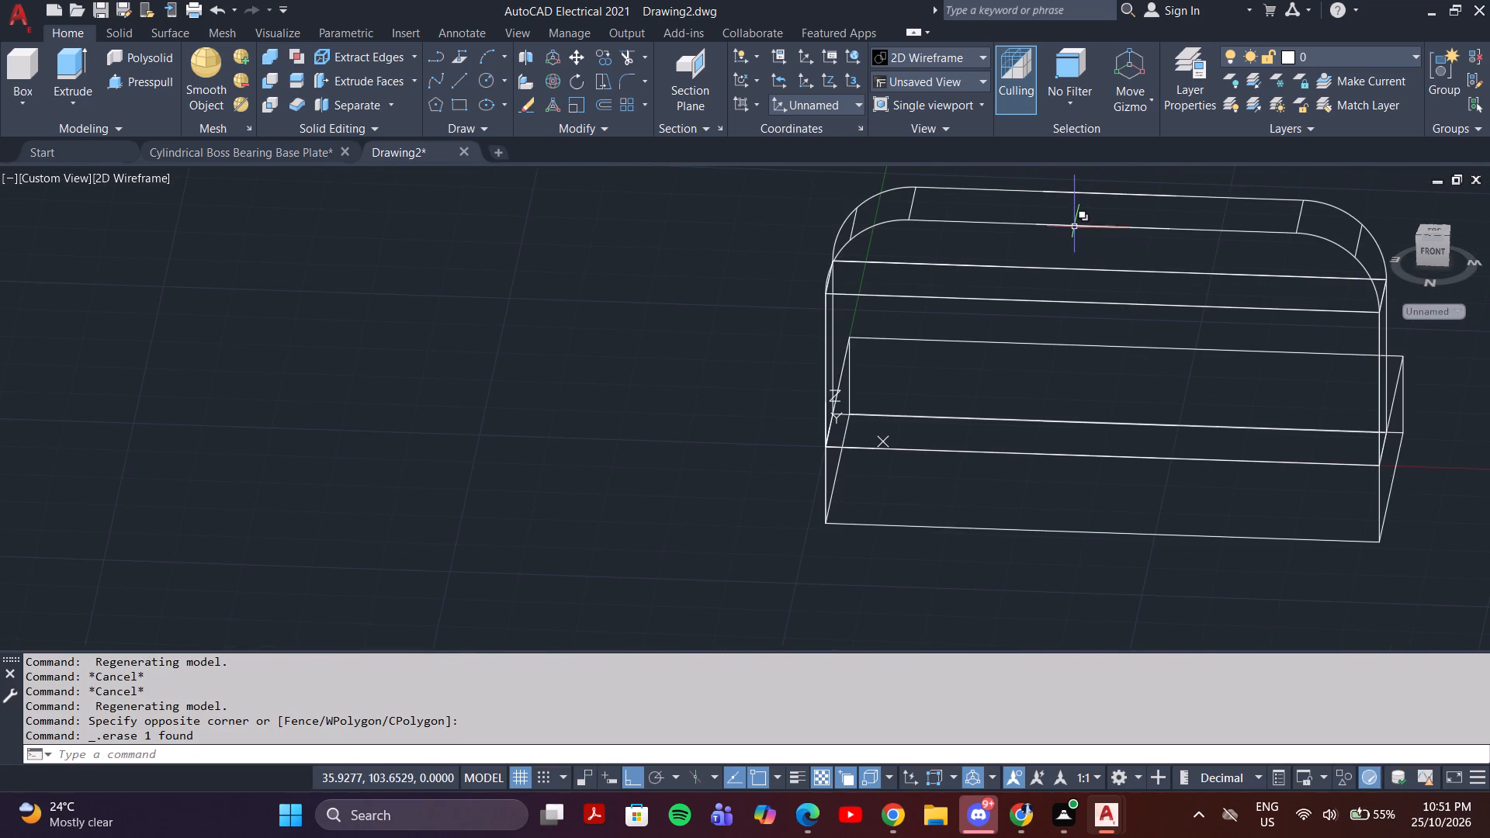
{"action": "left_click", "coordinate": [1074, 226]}
{"action": "key", "text": "Delete"}
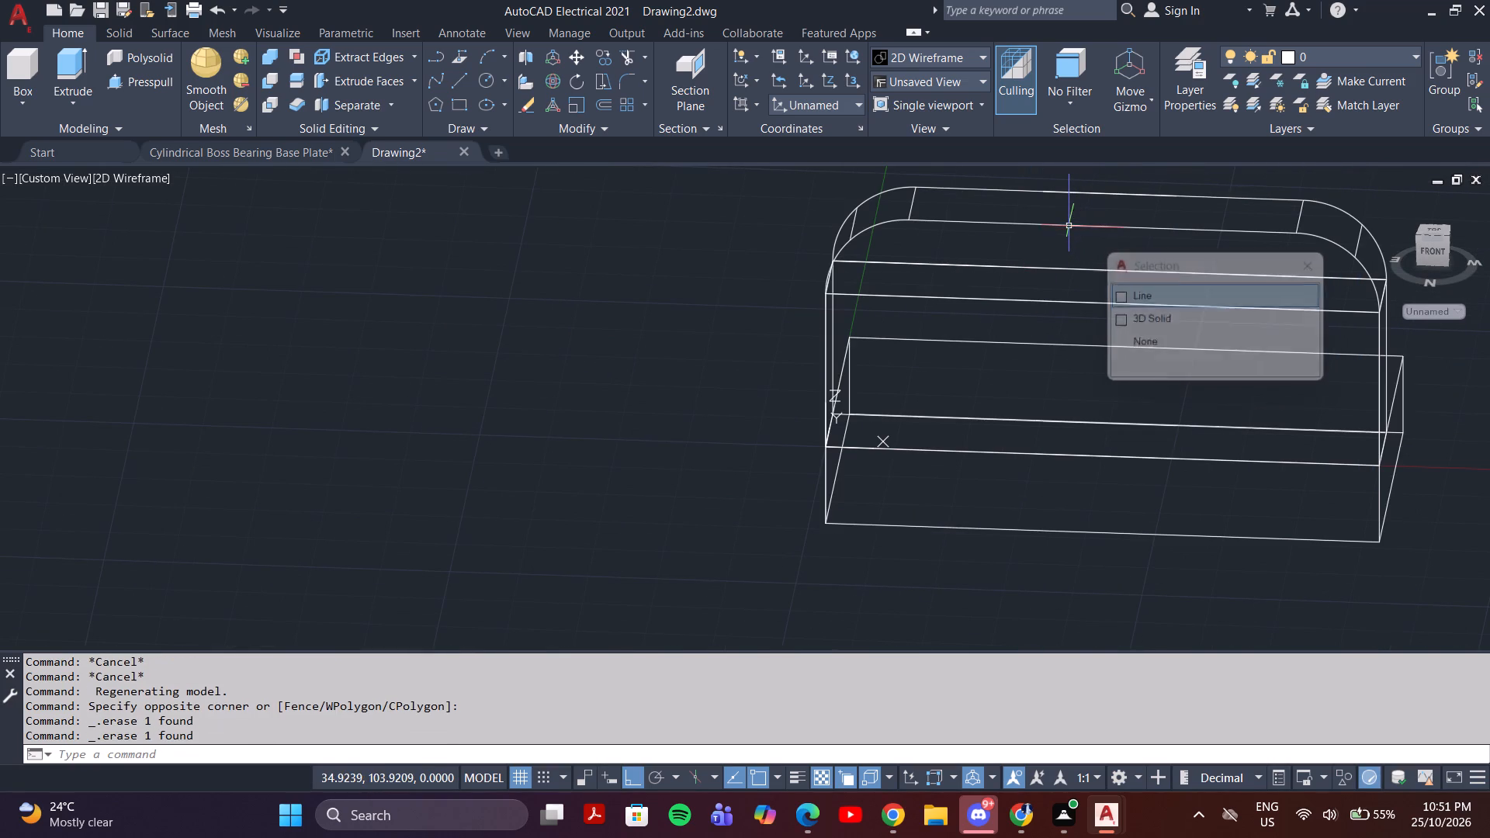
{"action": "left_click", "coordinate": [1089, 193]}
{"action": "key", "text": "Delete"}
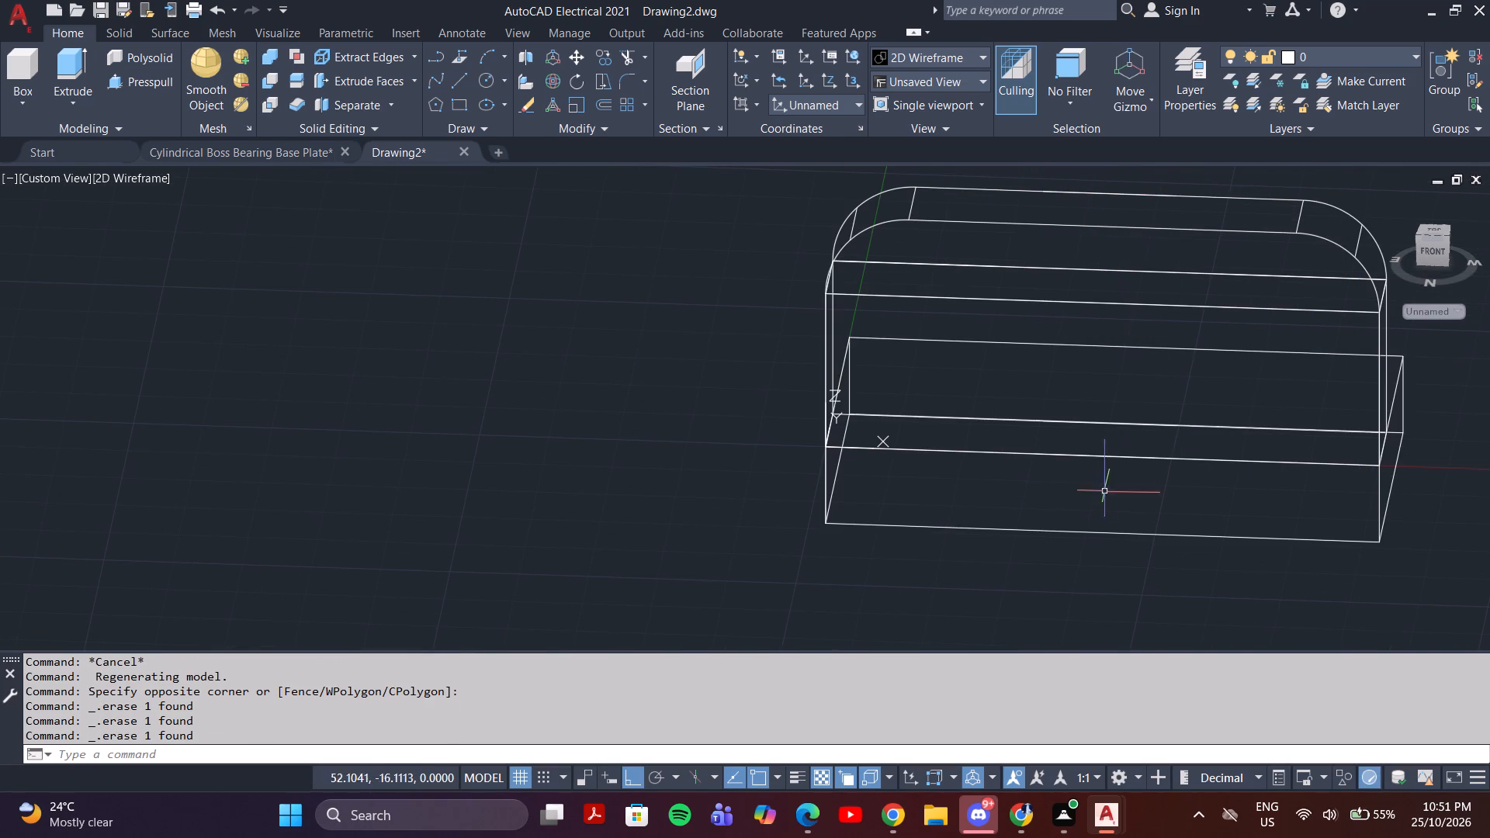
Delete the two leftover central line segments lying along the upright's long bottom edges.
{"action": "middle_click_drag", "start_coordinate": [1071, 478], "coordinate": [955, 416], "text": "shift"}
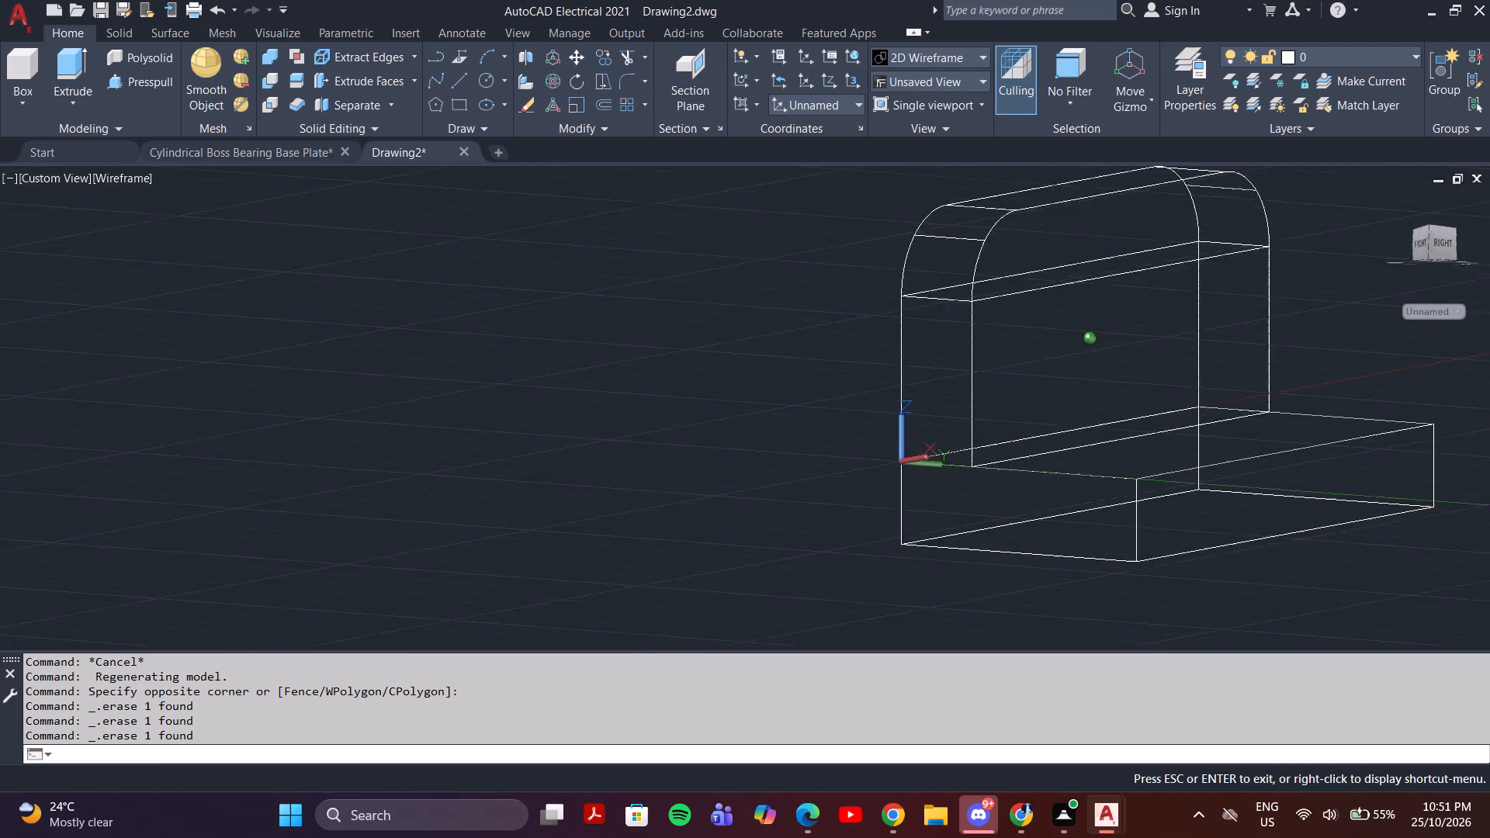
{"action": "middle_click_drag", "start_coordinate": [955, 416], "coordinate": [1042, 478], "text": "shift"}
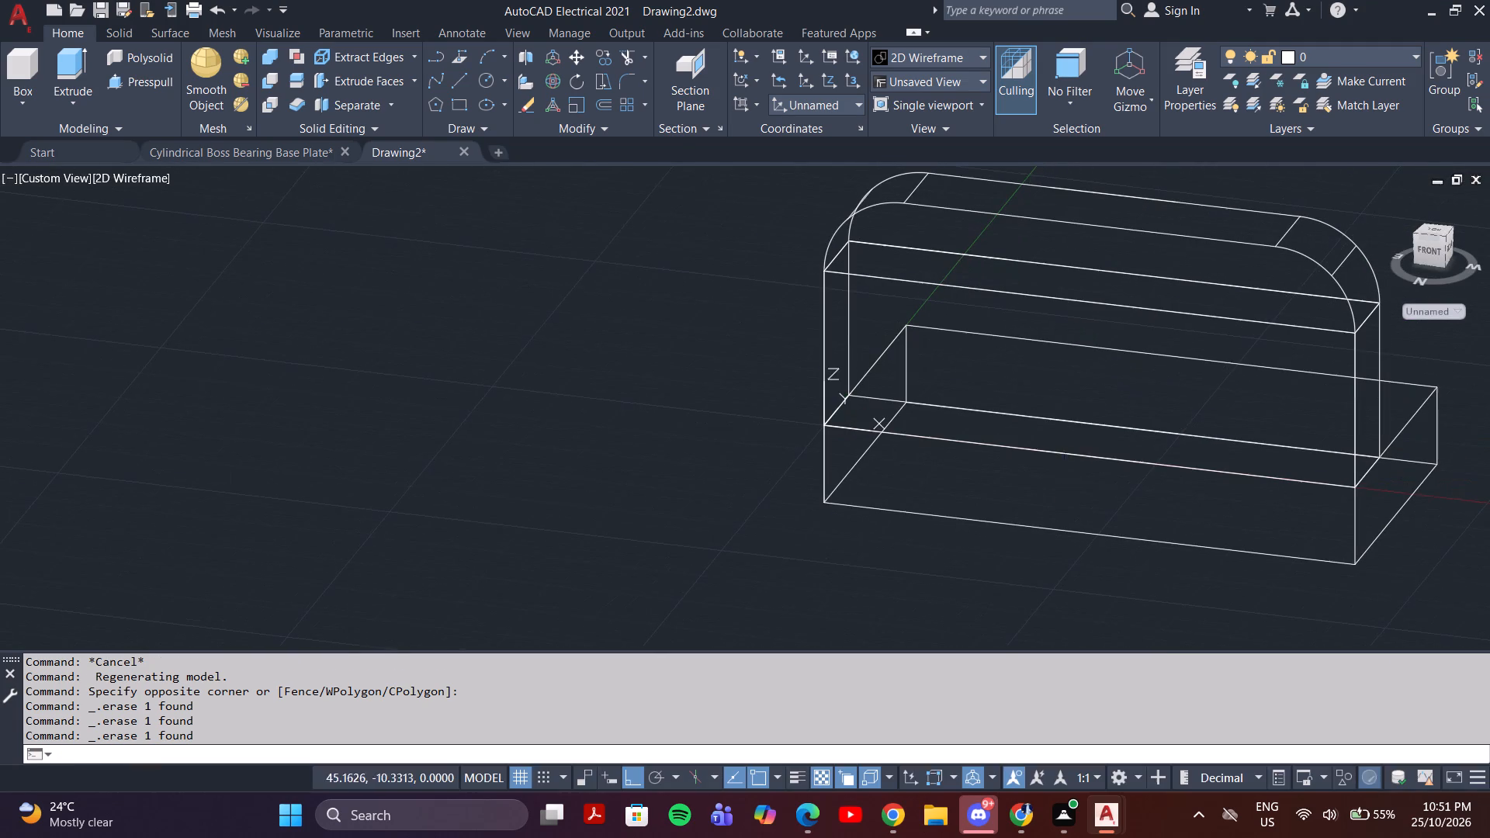
{"action": "middle_click_drag", "start_coordinate": [1376, 531], "coordinate": [1304, 542], "text": "shift"}
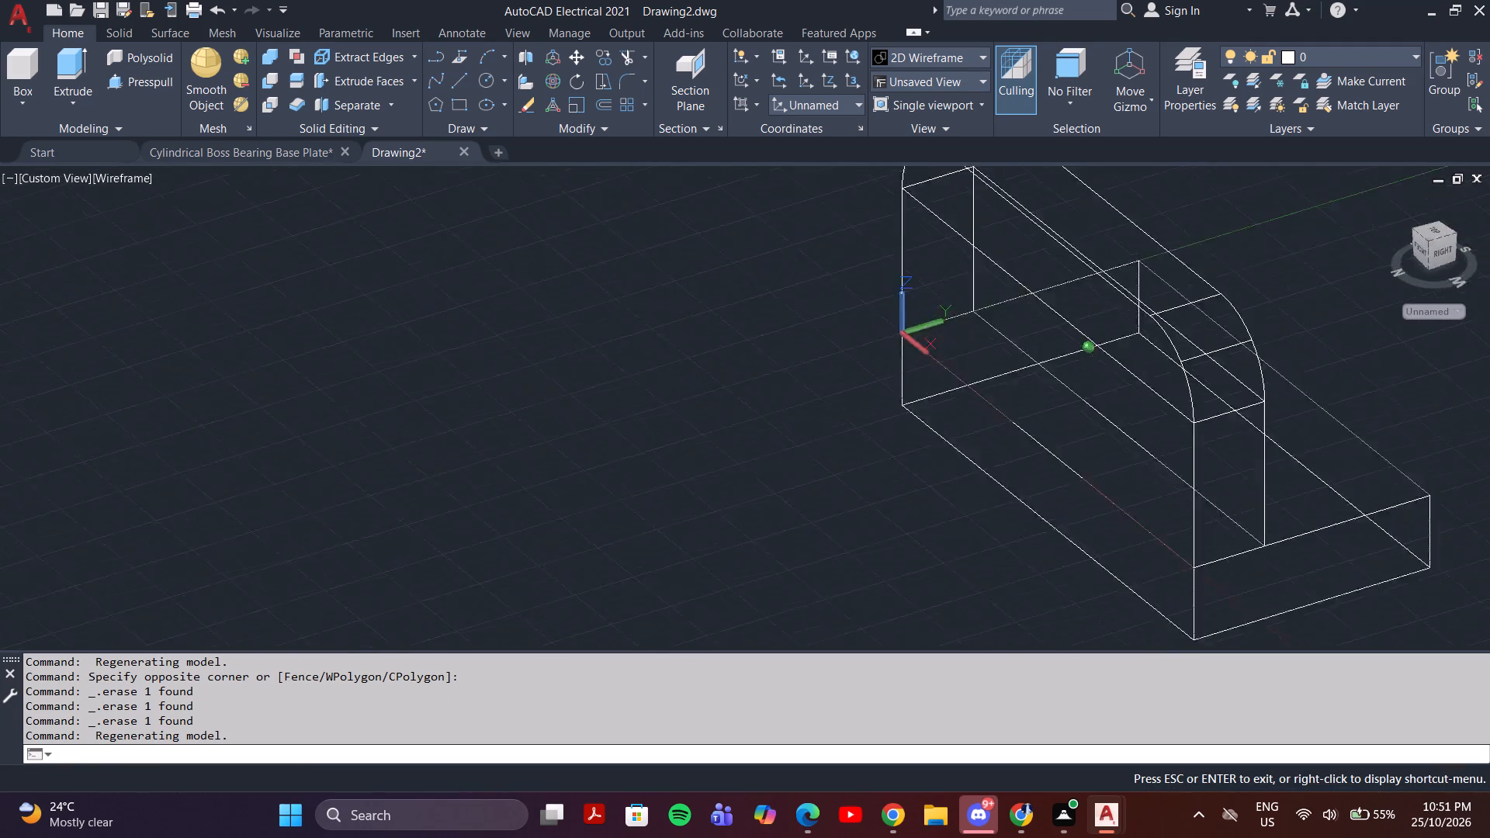
{"action": "middle_click_drag", "start_coordinate": [1304, 542], "coordinate": [1318, 525], "text": "shift"}
{"action": "left_click", "coordinate": [1066, 455]}
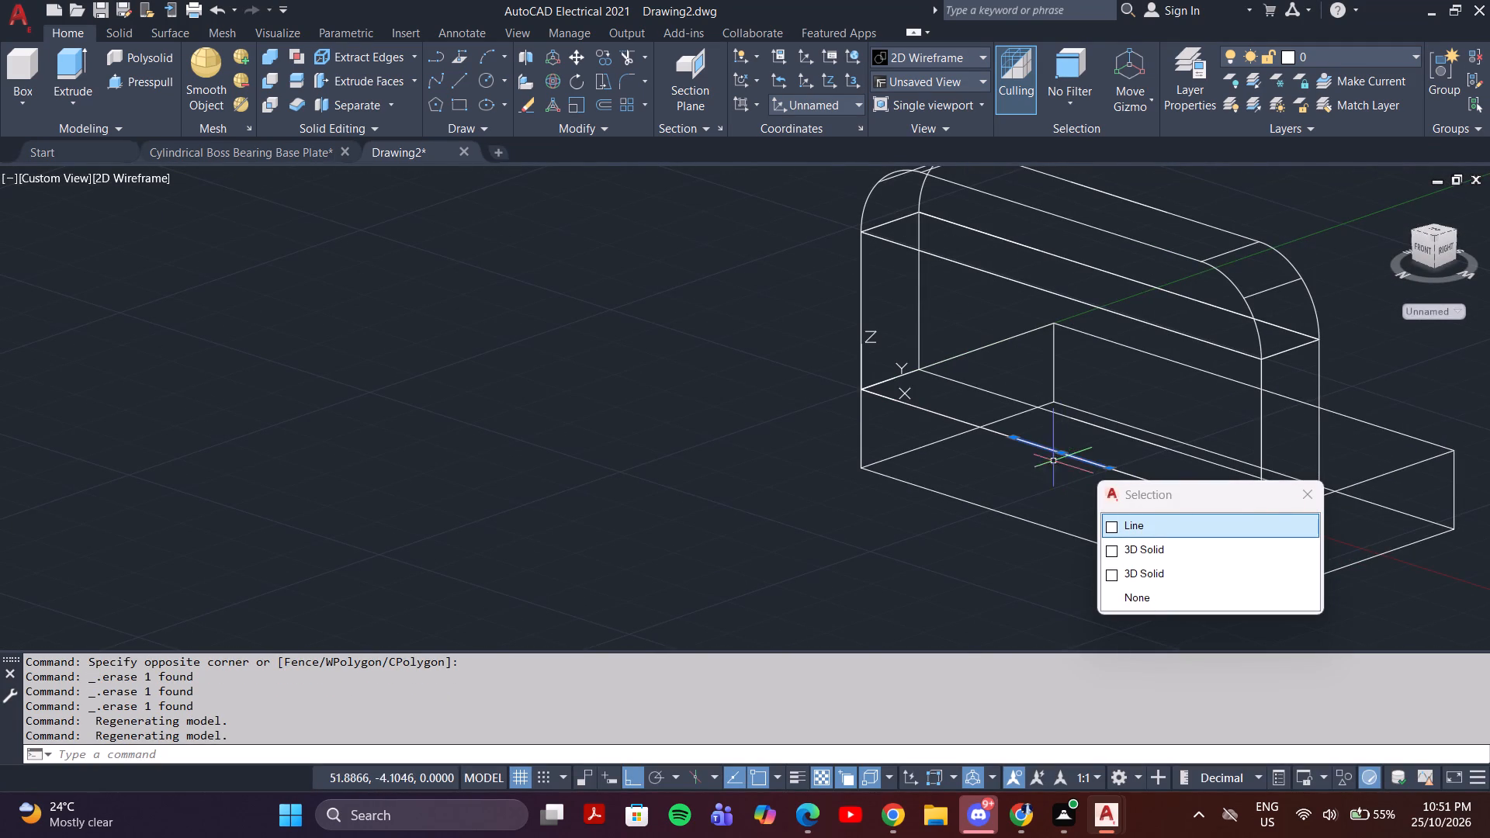
{"action": "key", "text": "Delete"}
{"action": "left_click", "coordinate": [1052, 452]}
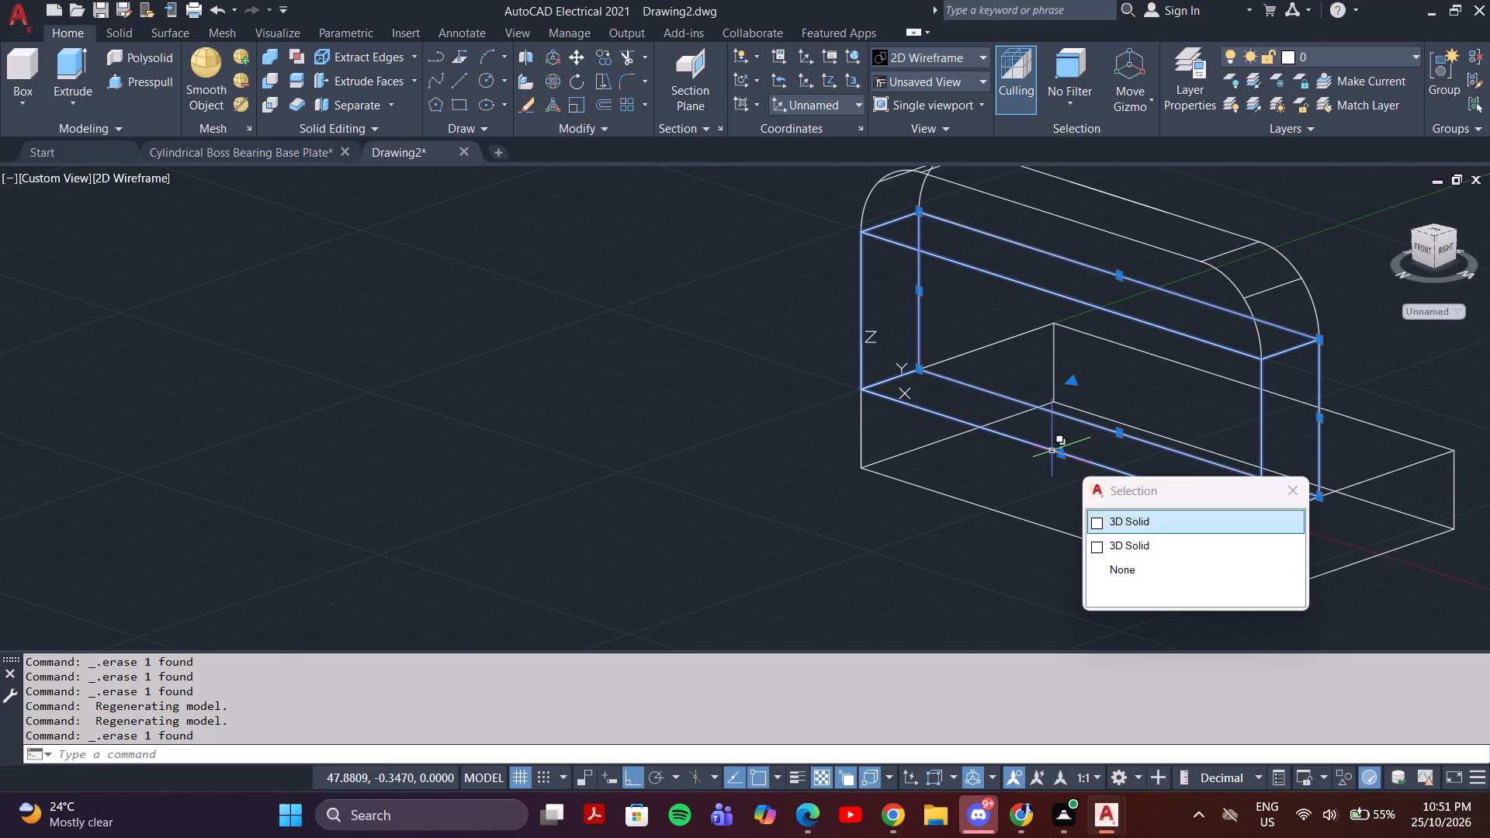
{"action": "key", "text": "Escape"}
{"action": "left_click", "coordinate": [1077, 420]}
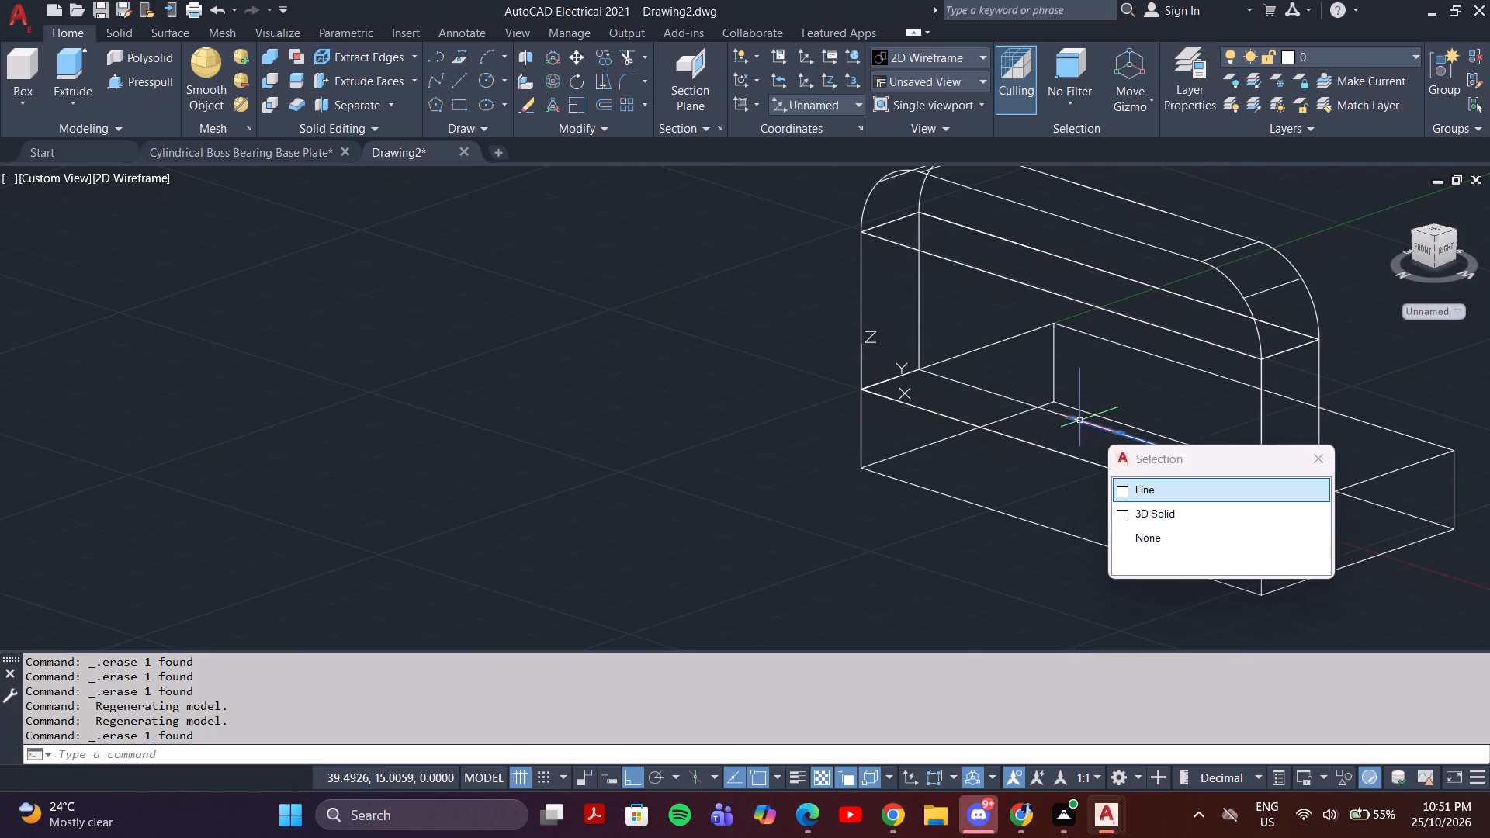
{"action": "key", "text": "Delete"}
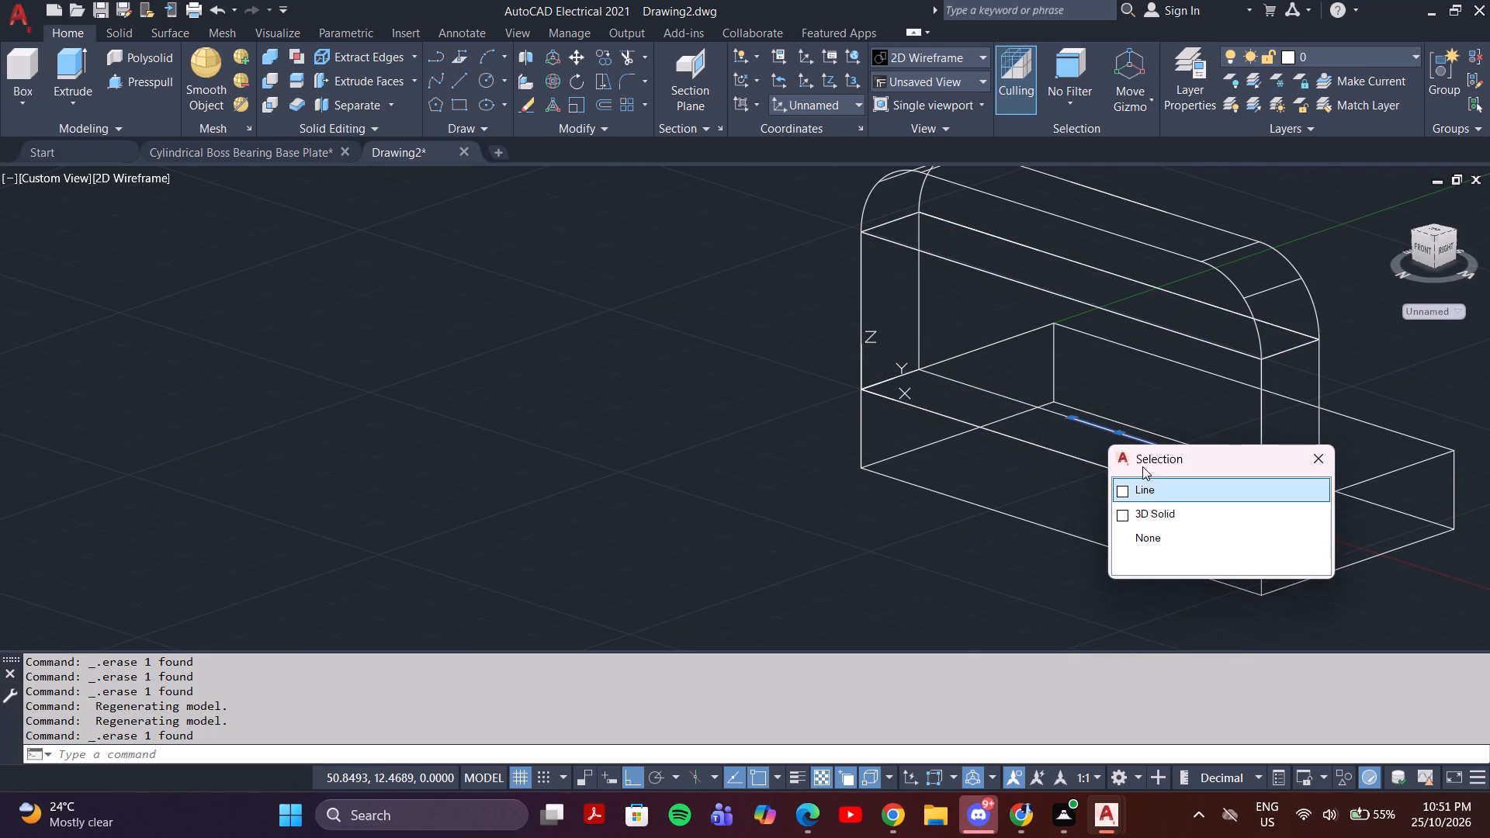
{"action": "left_click", "coordinate": [1124, 486]}
{"action": "key", "text": "Delete"}
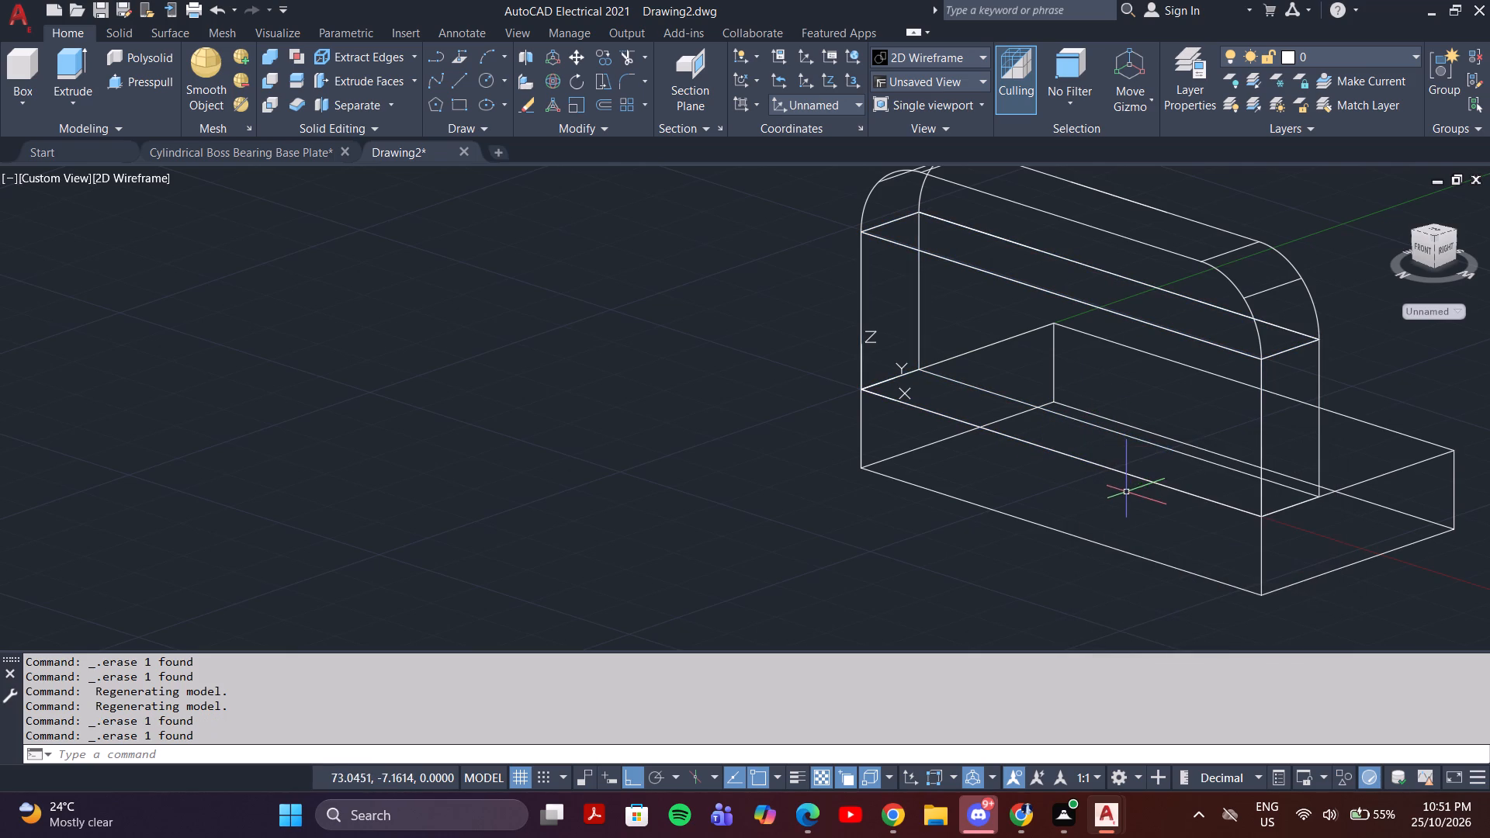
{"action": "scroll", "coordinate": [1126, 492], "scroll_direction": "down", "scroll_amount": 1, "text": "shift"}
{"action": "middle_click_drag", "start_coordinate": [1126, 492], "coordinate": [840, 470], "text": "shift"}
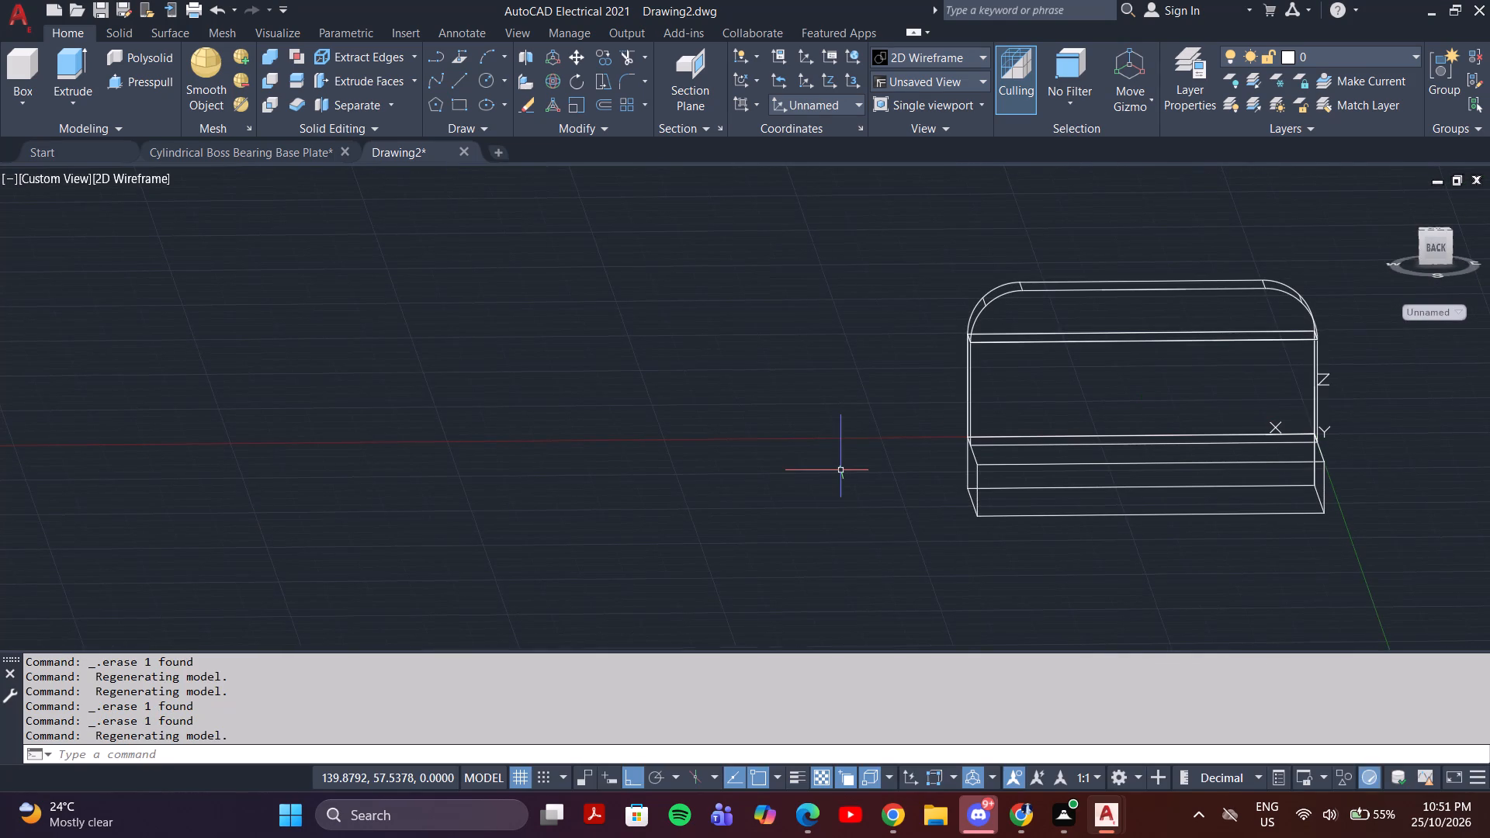
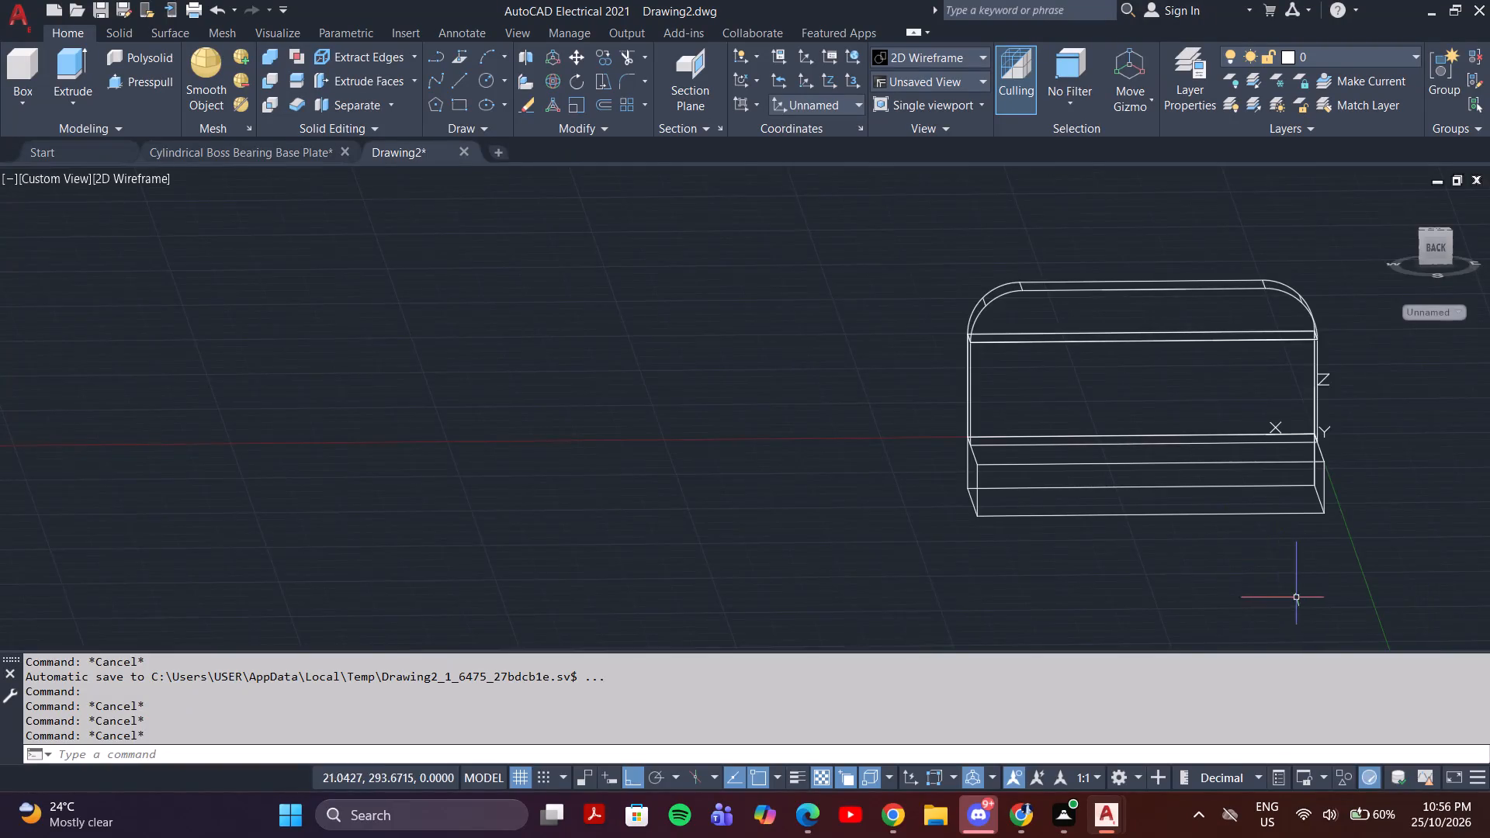
Start a line at the midpoint of the straight top edge on the upright's front face.
{"action": "middle_click_drag", "start_coordinate": [1289, 598], "coordinate": [1489, 643], "text": "shift"}
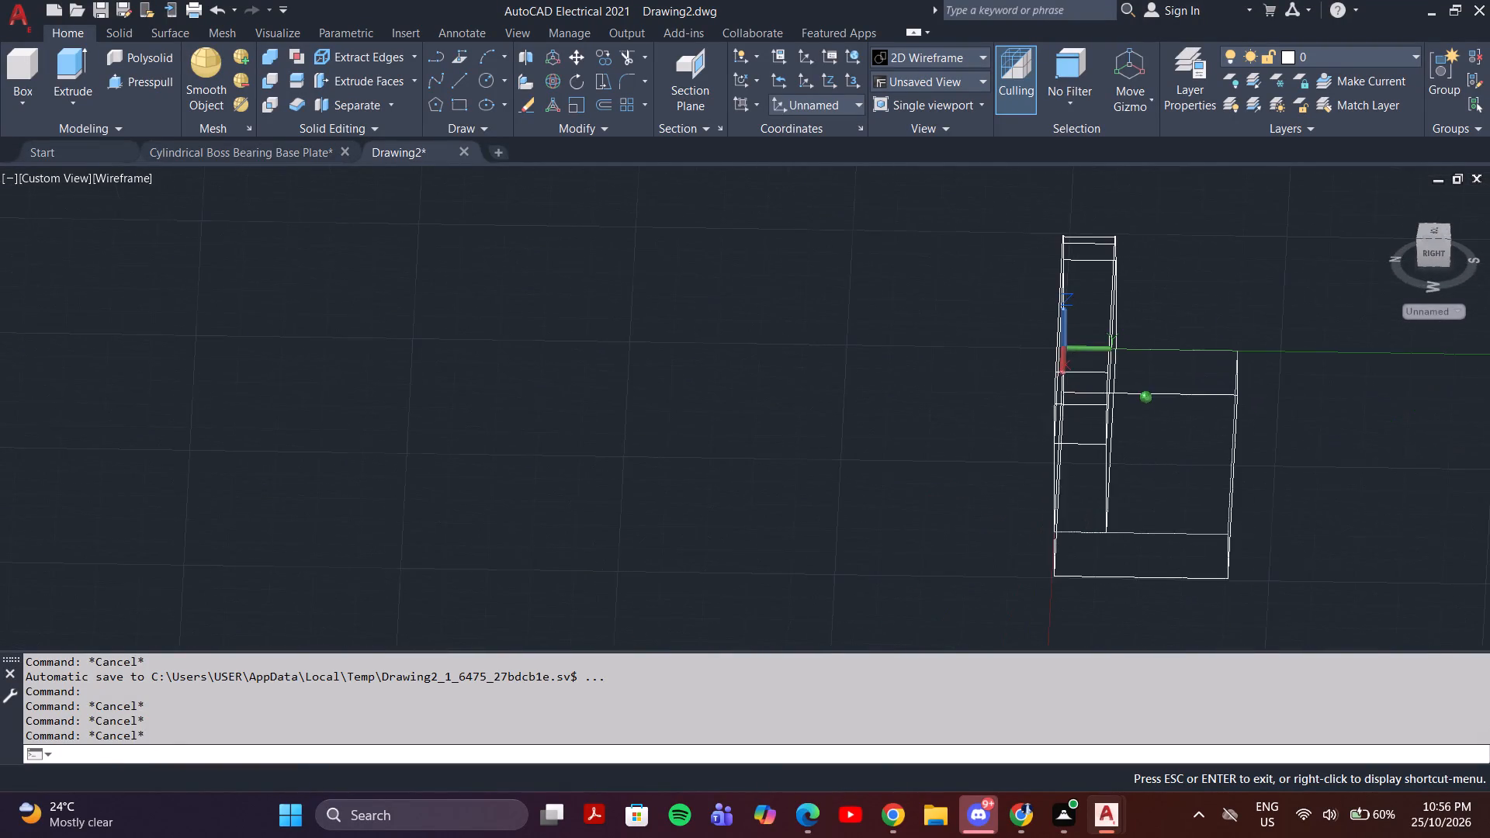
{"action": "middle_click_drag", "start_coordinate": [1489, 643], "coordinate": [1489, 628], "text": "shift"}
{"action": "middle_click_drag", "start_coordinate": [1239, 505], "coordinate": [1423, 520], "text": "shift"}
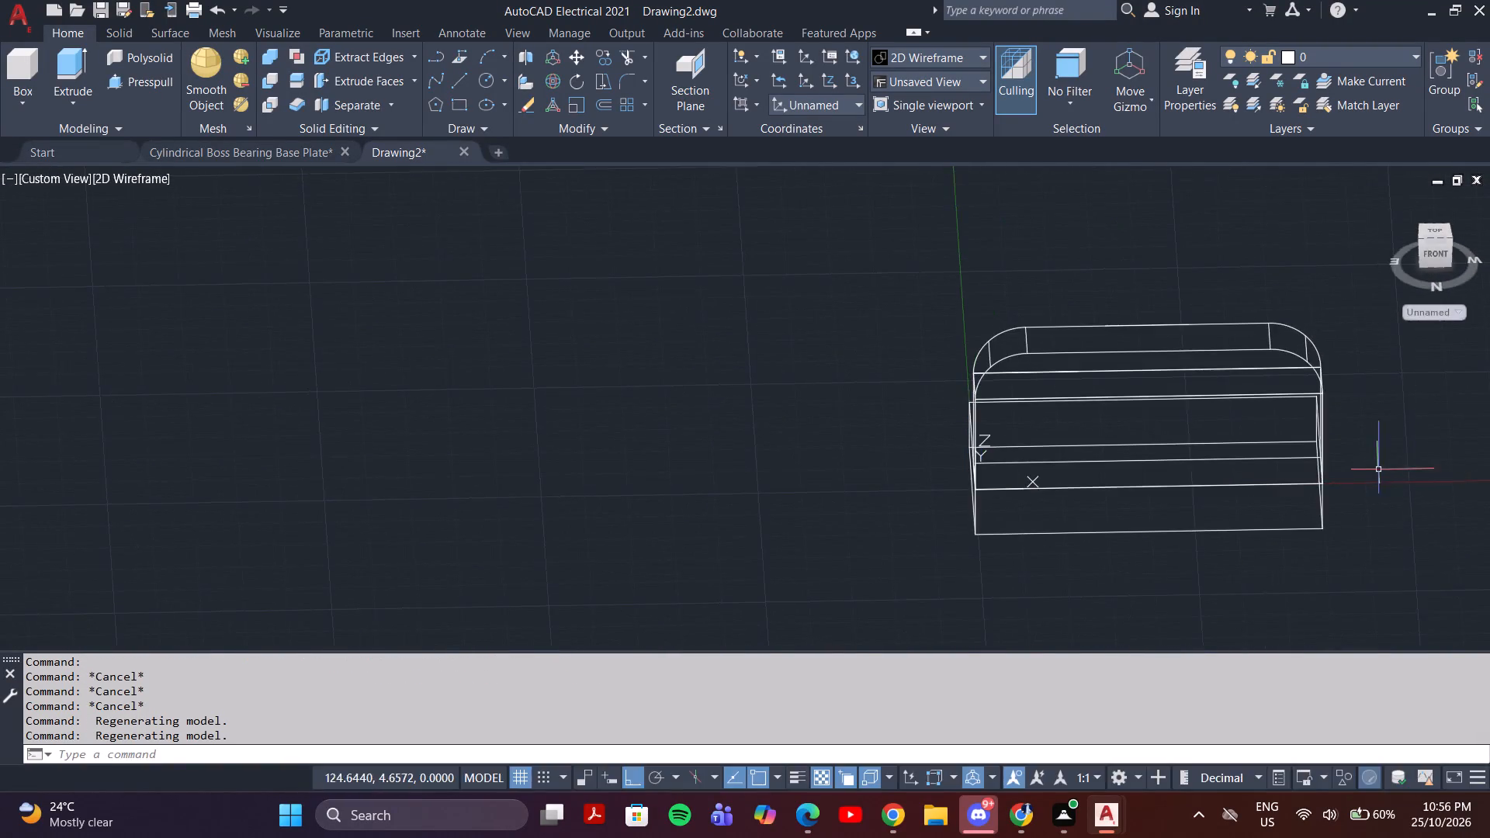
{"action": "middle_click_drag", "start_coordinate": [1378, 469], "coordinate": [1367, 418], "text": "shift"}
{"action": "key", "text": "l"}
{"action": "key", "text": "Return"}
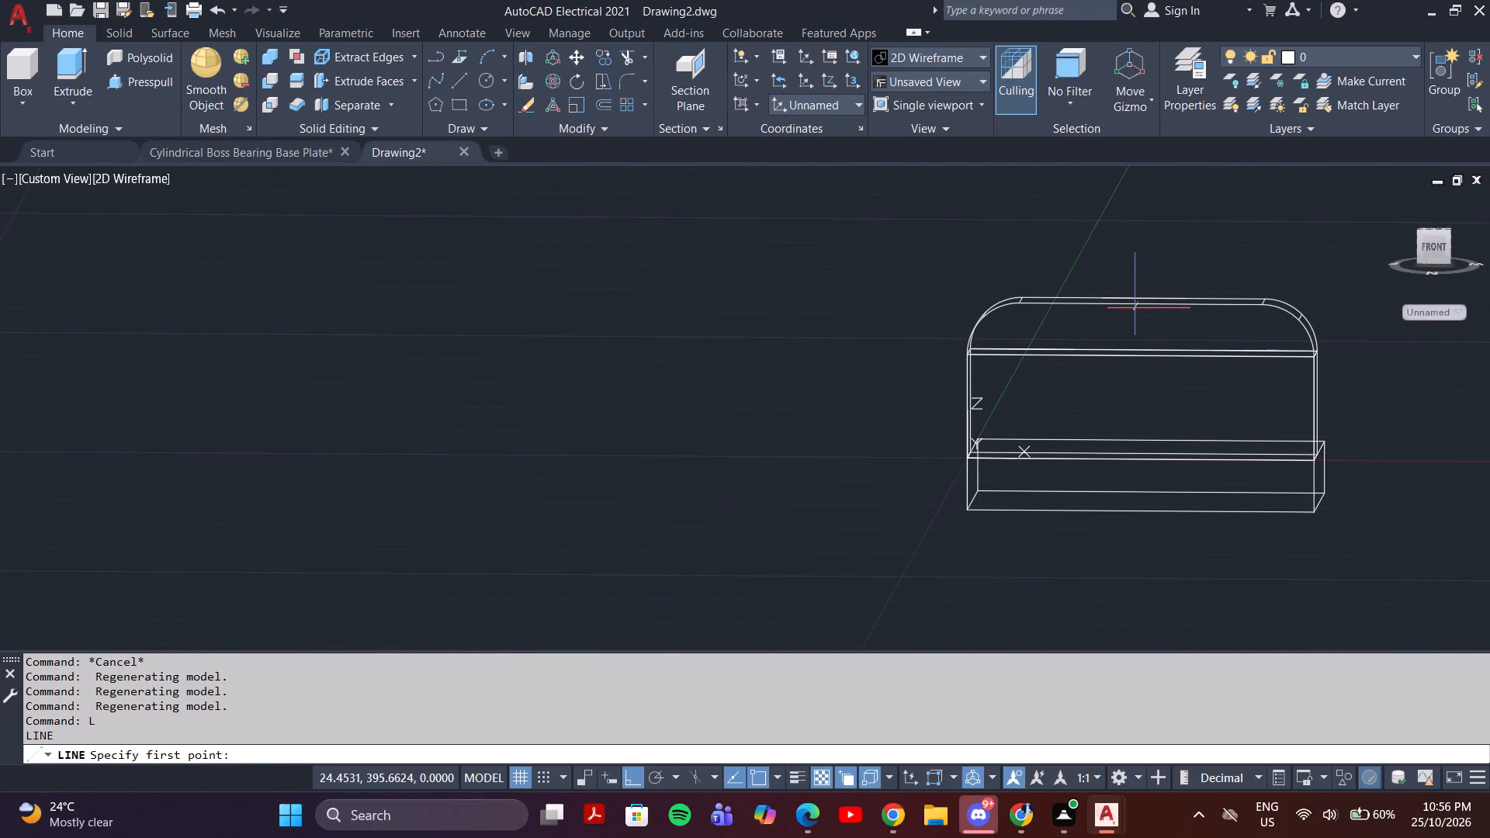
{"action": "middle_click_drag", "start_coordinate": [1144, 306], "coordinate": [1144, 338], "text": "shift"}
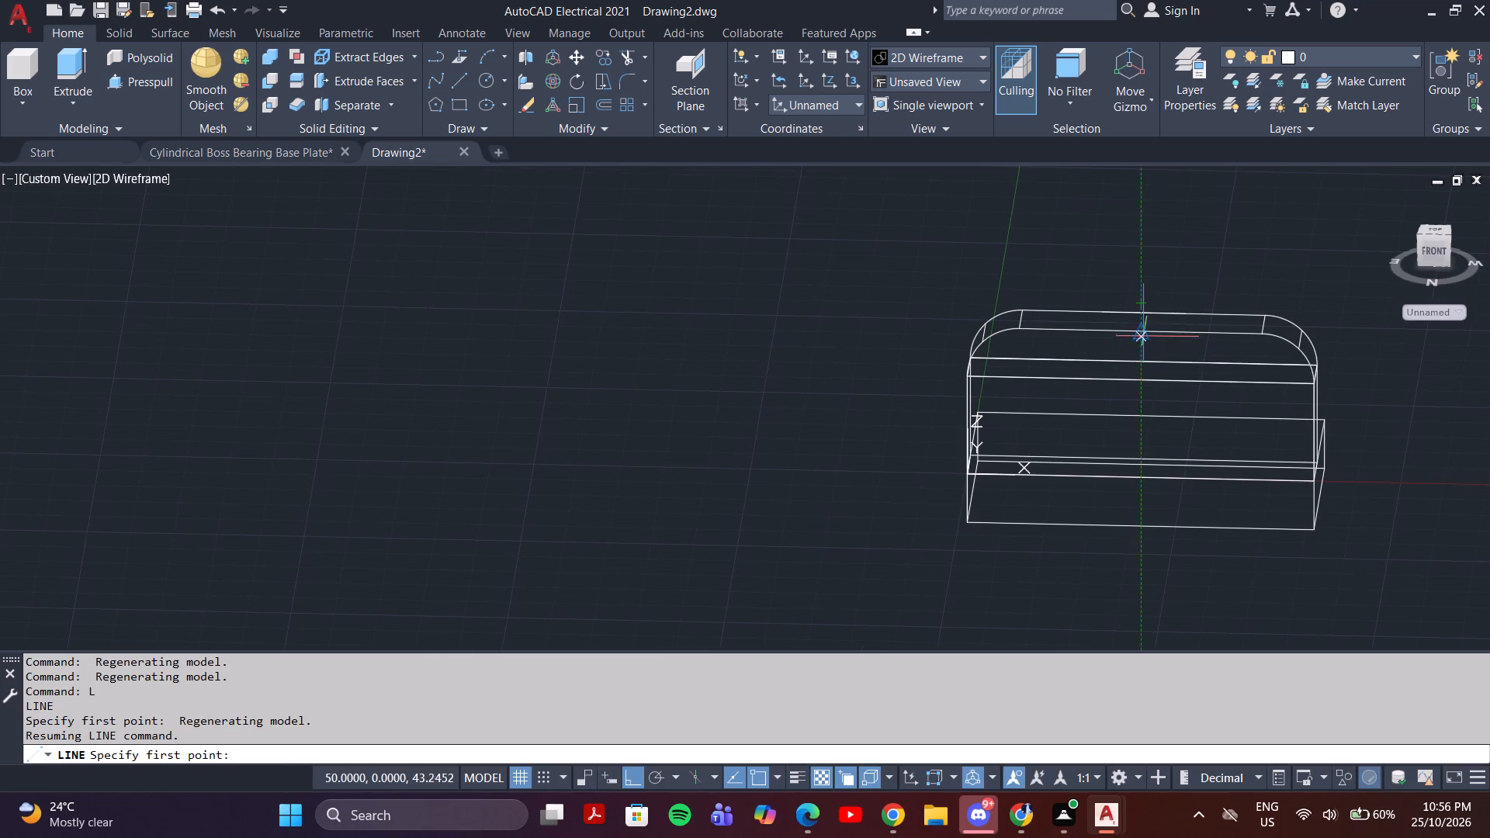
{"action": "left_click", "coordinate": [1138, 329]}
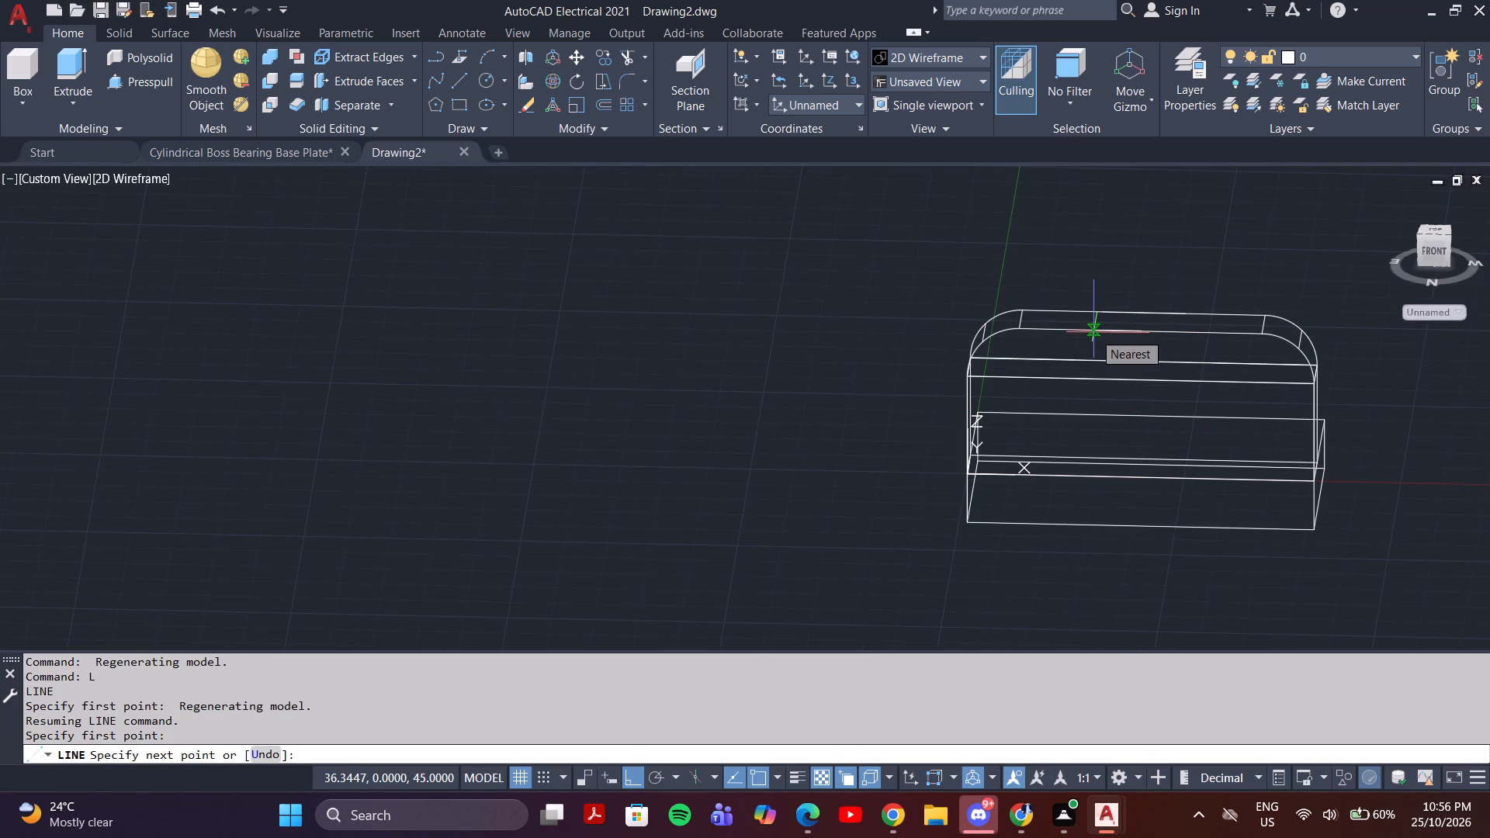
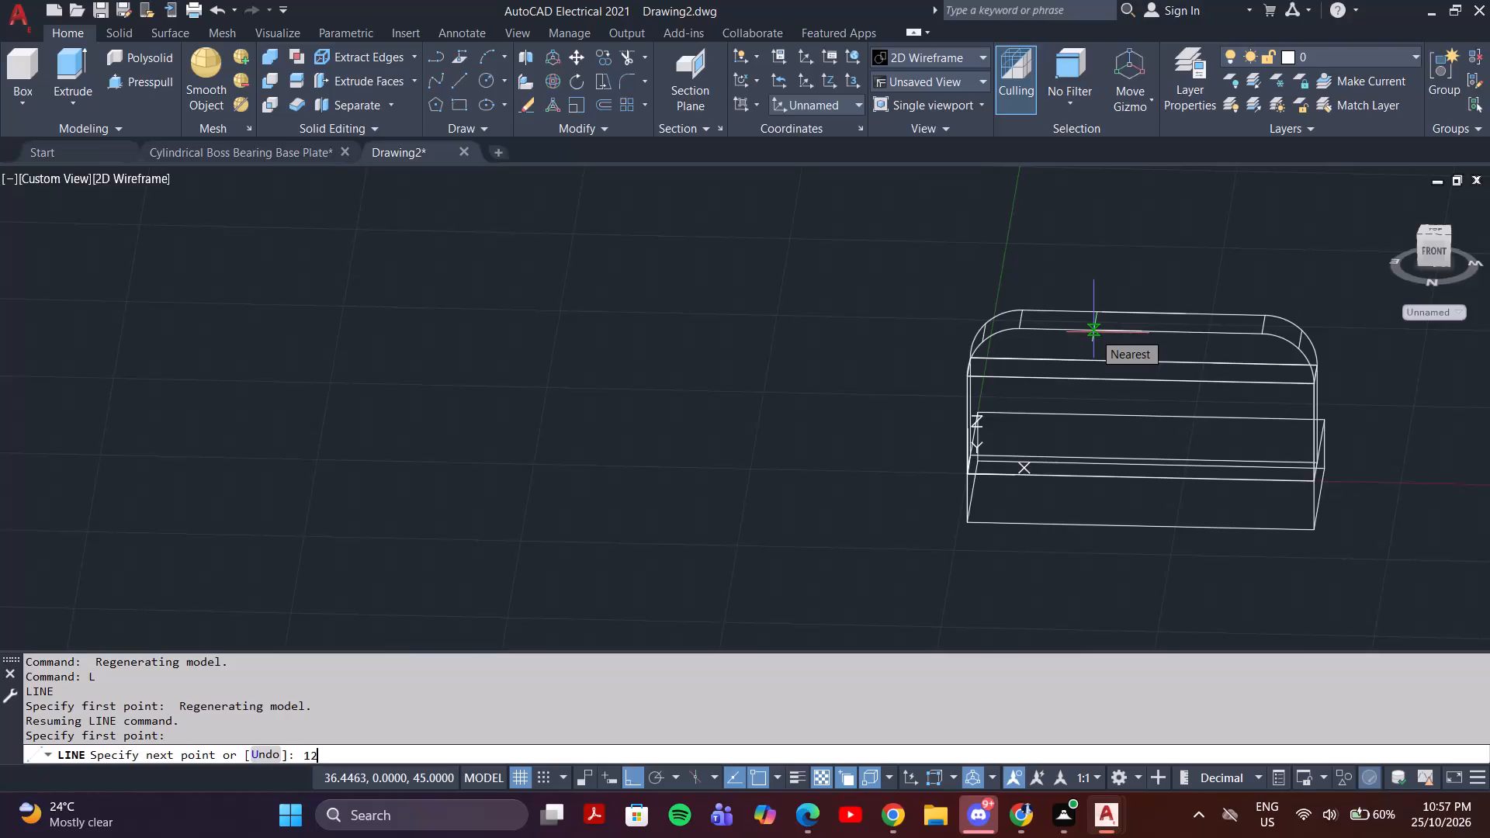
Draw a closed 24-unit-wide rectangle on the upright's front face, starting 12 units from the top-edge midpoint and reaching down to the base.
{"action": "key", "text": "Return"}
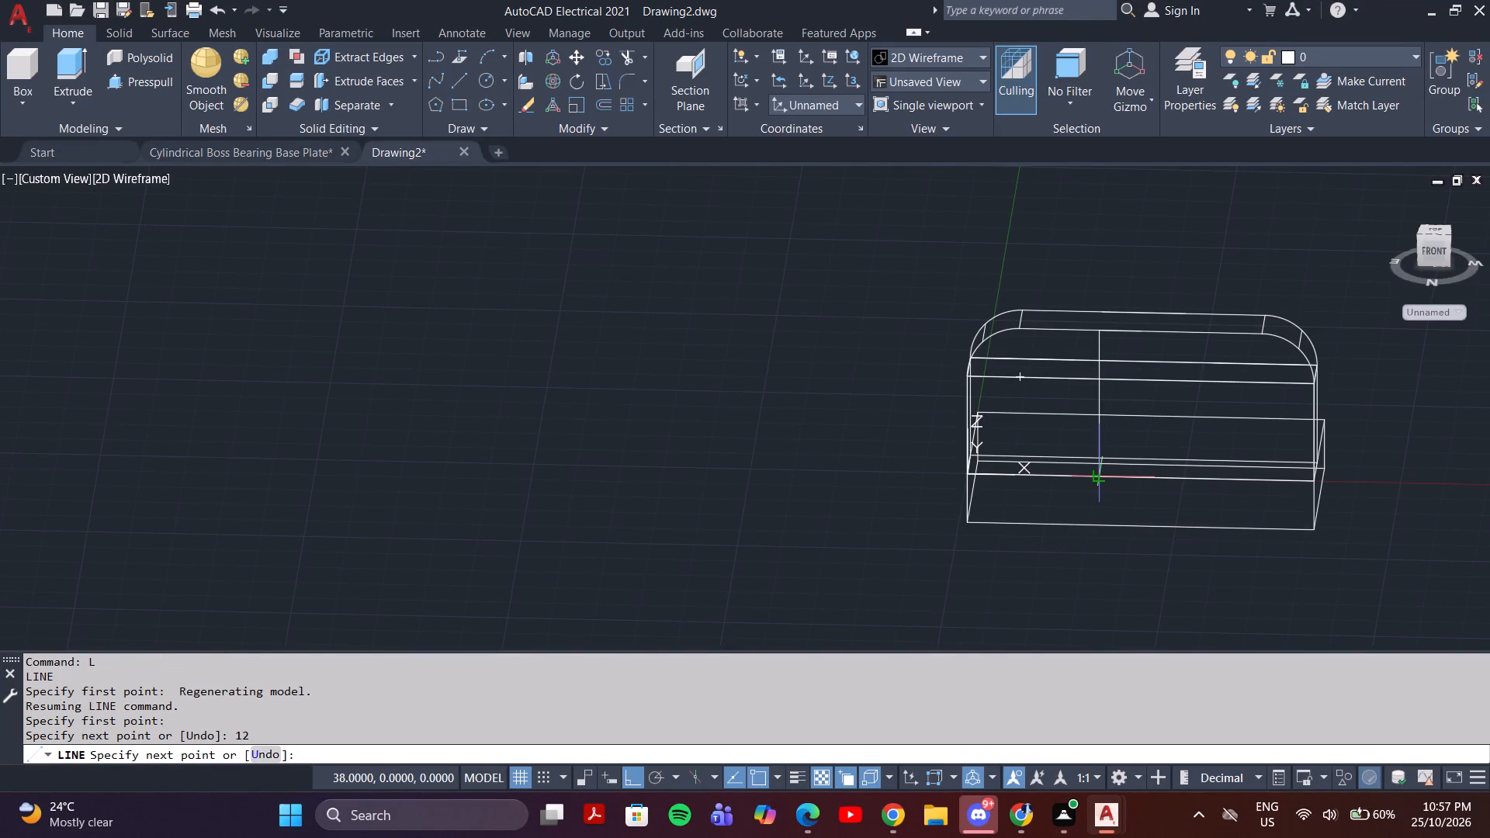
{"action": "middle_click_drag", "start_coordinate": [1093, 478], "coordinate": [1062, 480], "text": "shift"}
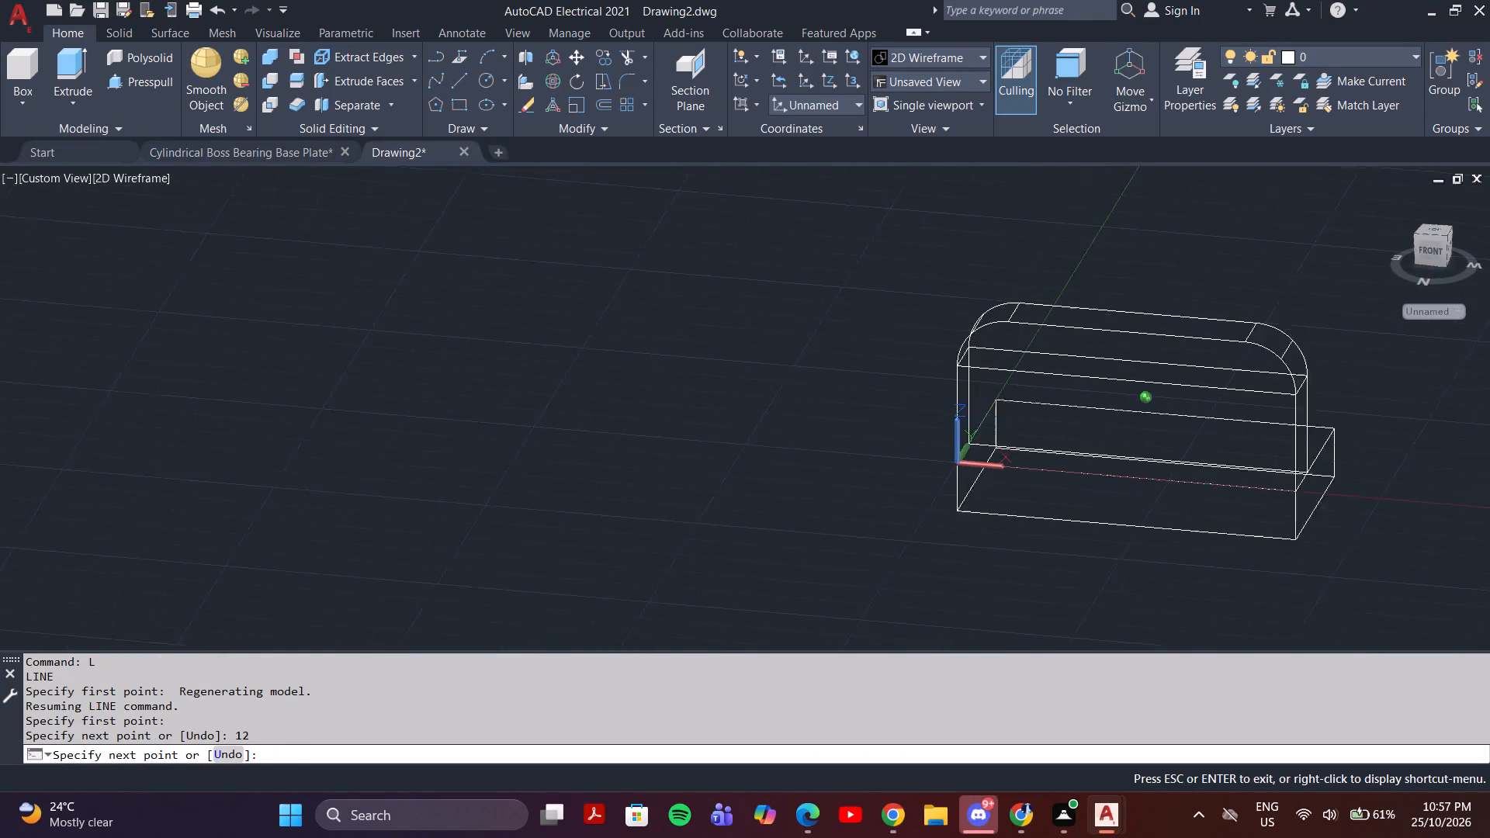
{"action": "middle_click_drag", "start_coordinate": [1062, 480], "coordinate": [1043, 480], "text": "shift"}
{"action": "left_click", "coordinate": [1073, 471]}
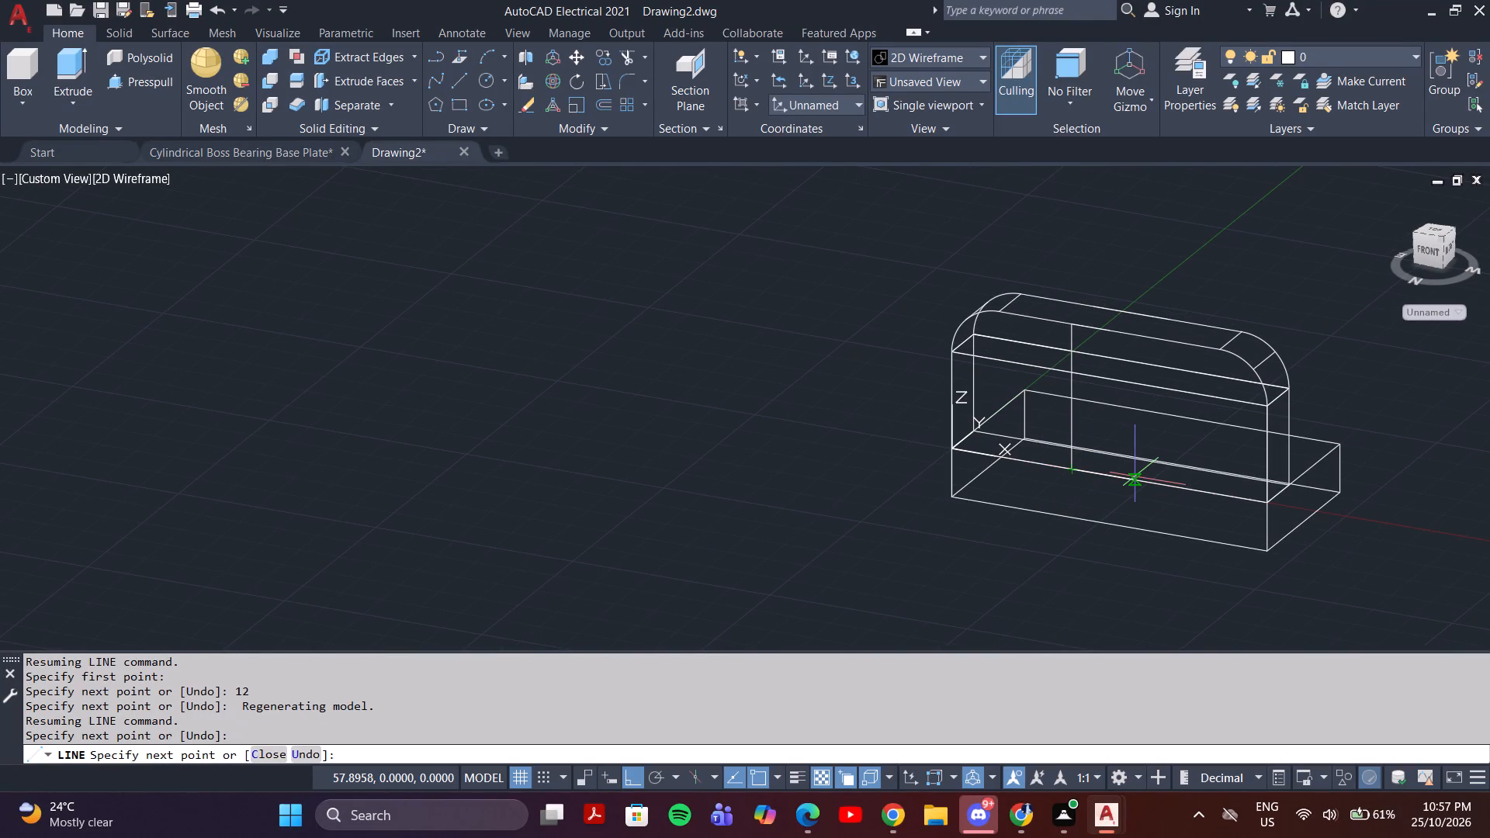
{"action": "type", "text": "24"}
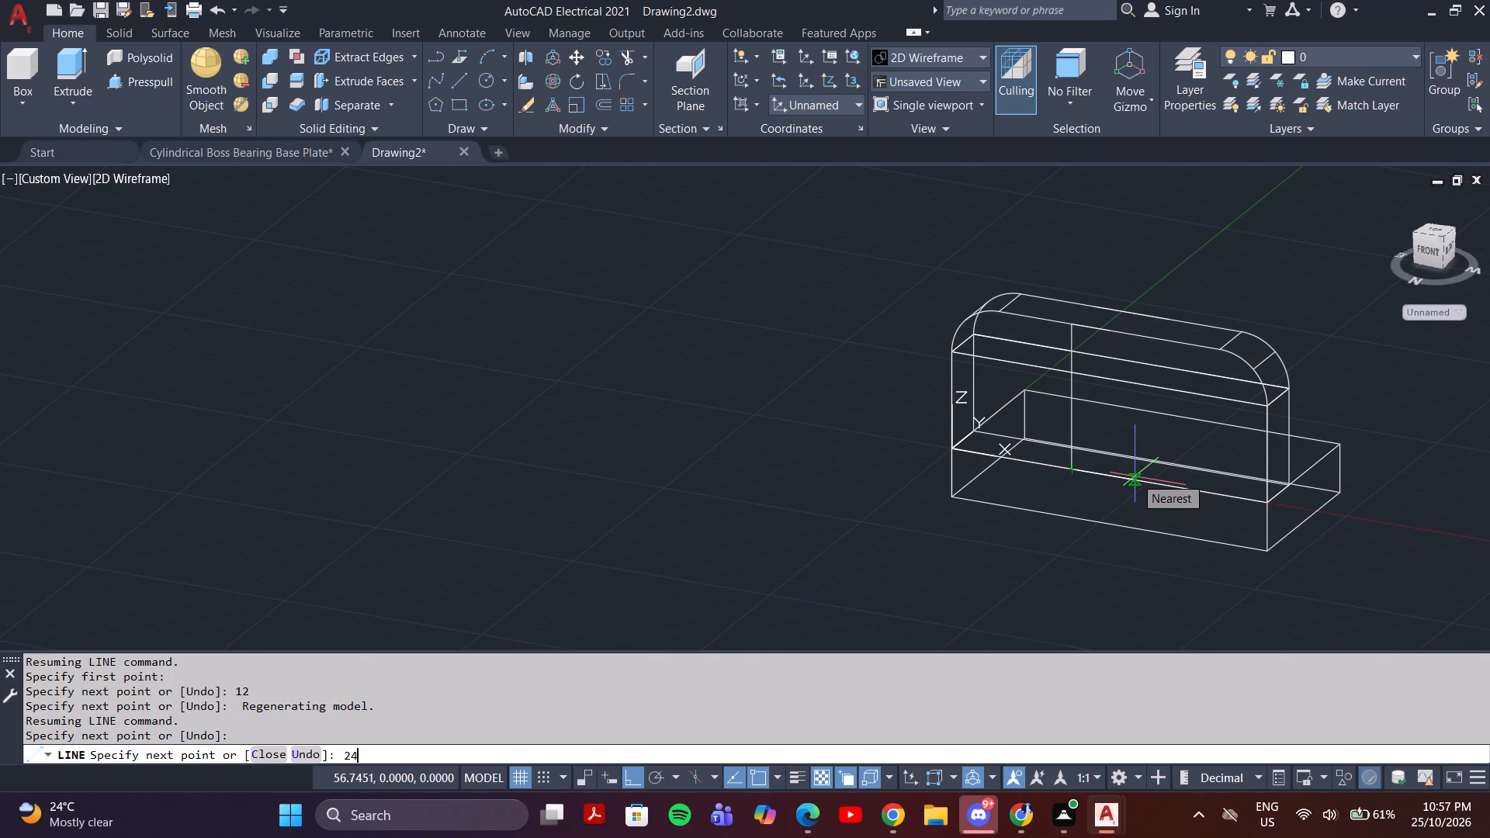
{"action": "key", "text": "Return"}
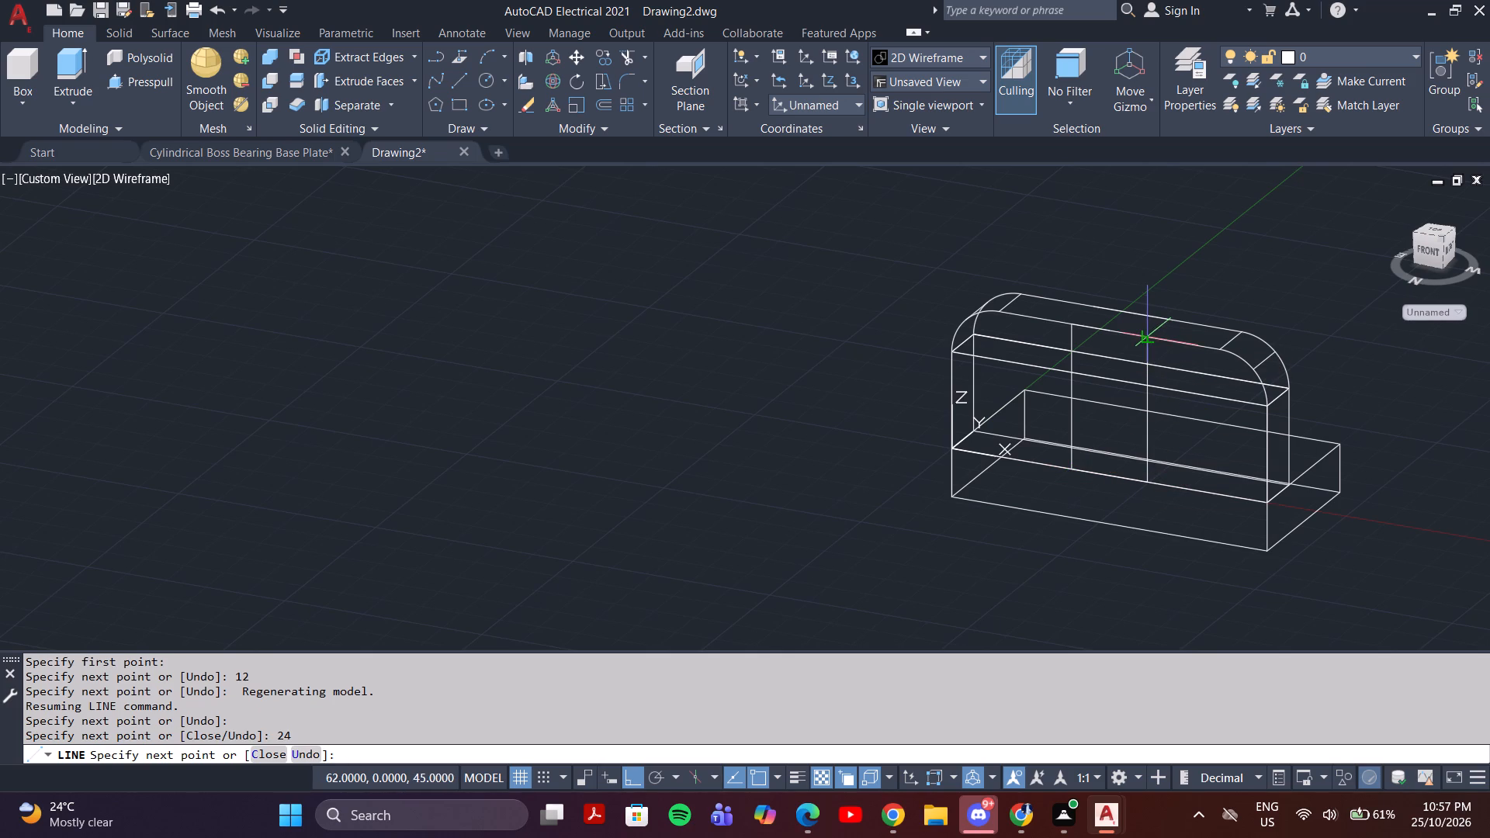
{"action": "left_click", "coordinate": [1149, 338]}
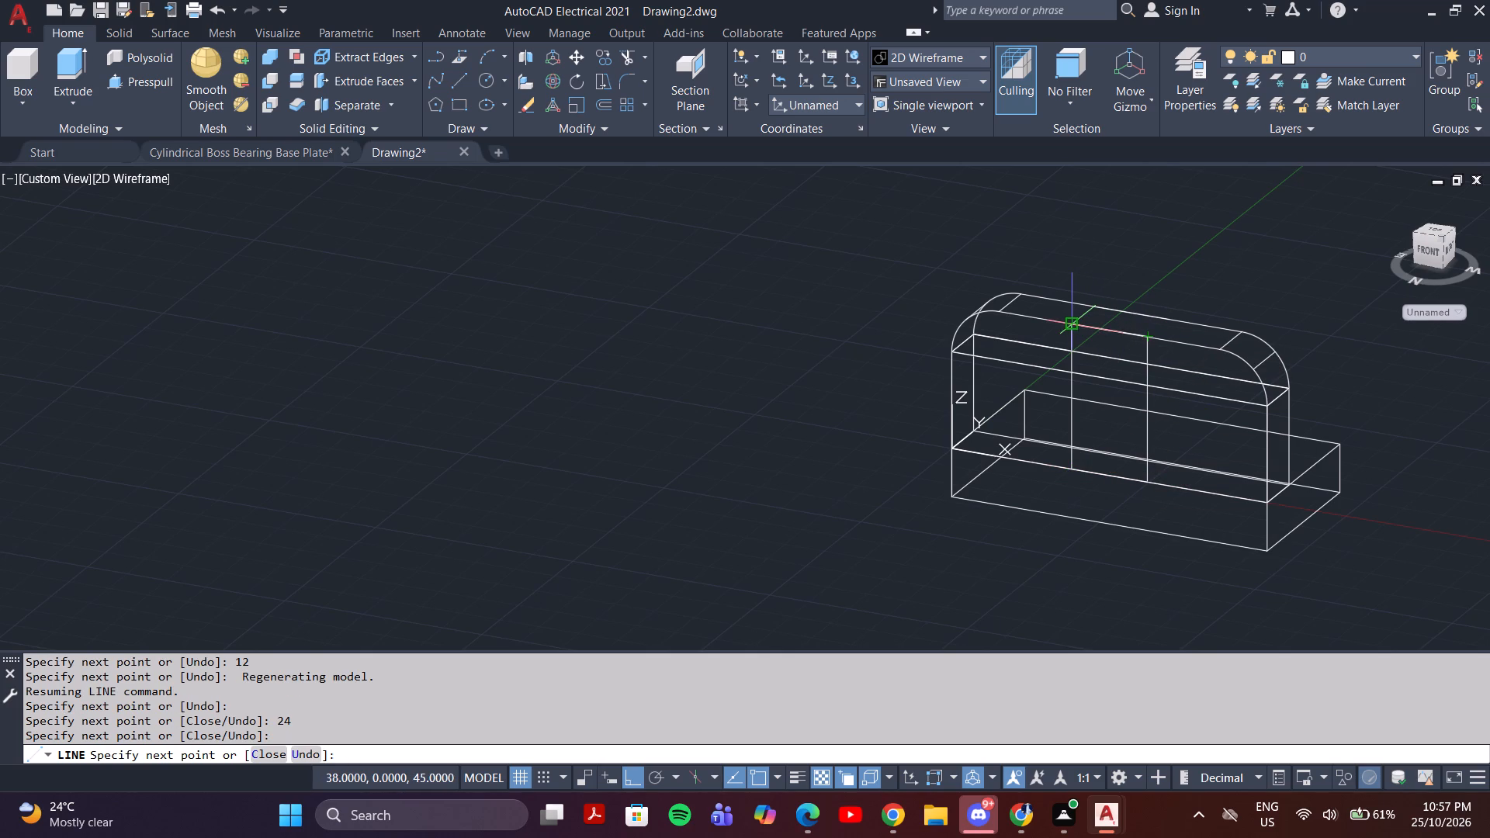
{"action": "left_click", "coordinate": [1072, 323]}
{"action": "key", "text": "Escape"}
Join the rectangle's two vertical lines with its top and bottom lines into a single polyline.
{"action": "scroll", "coordinate": [1147, 350], "scroll_direction": "up", "scroll_amount": 2}
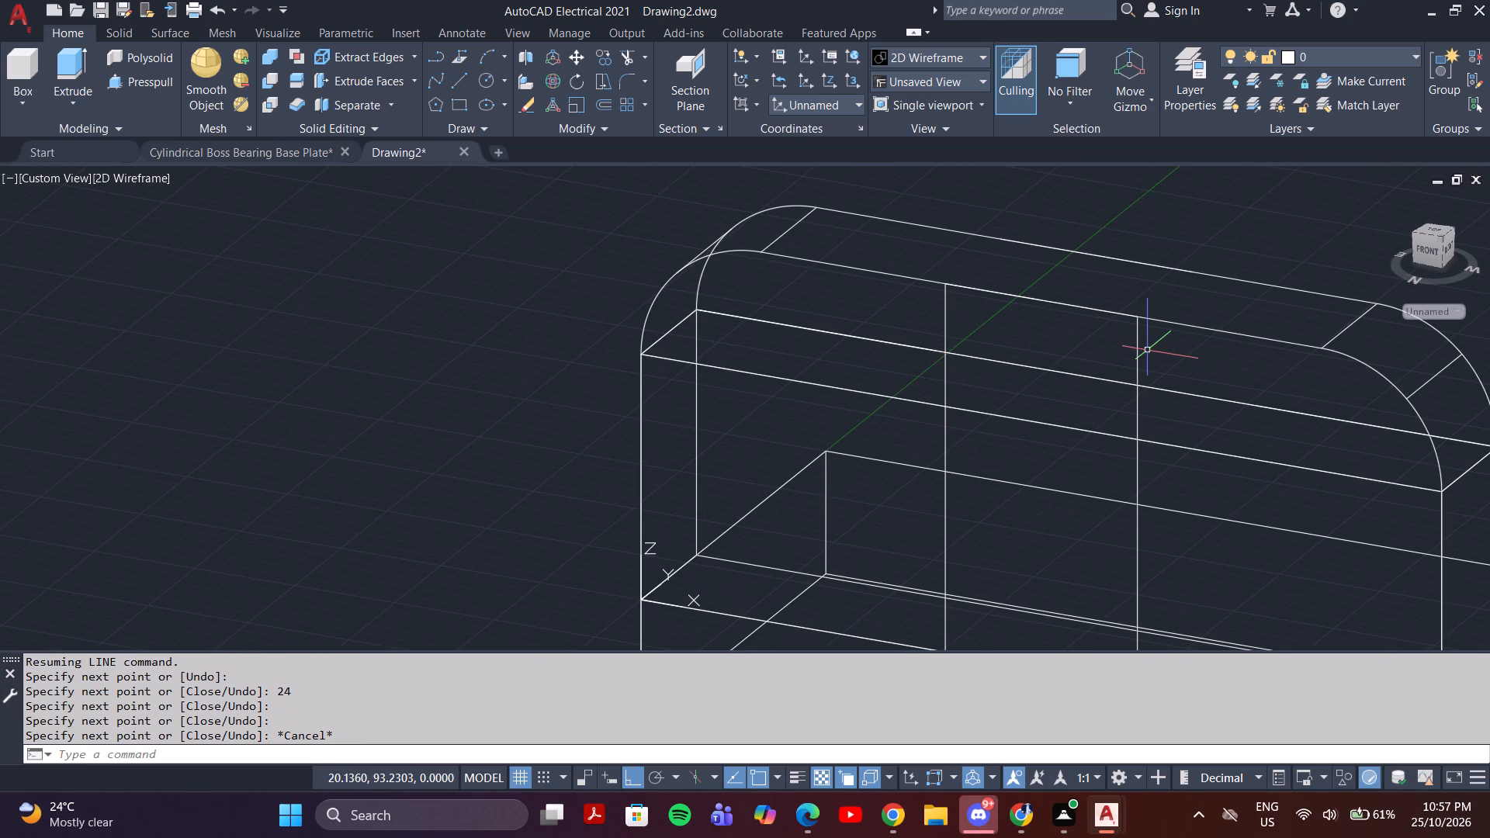
{"action": "middle_click_drag", "start_coordinate": [1147, 350], "coordinate": [1097, 358], "text": "shift"}
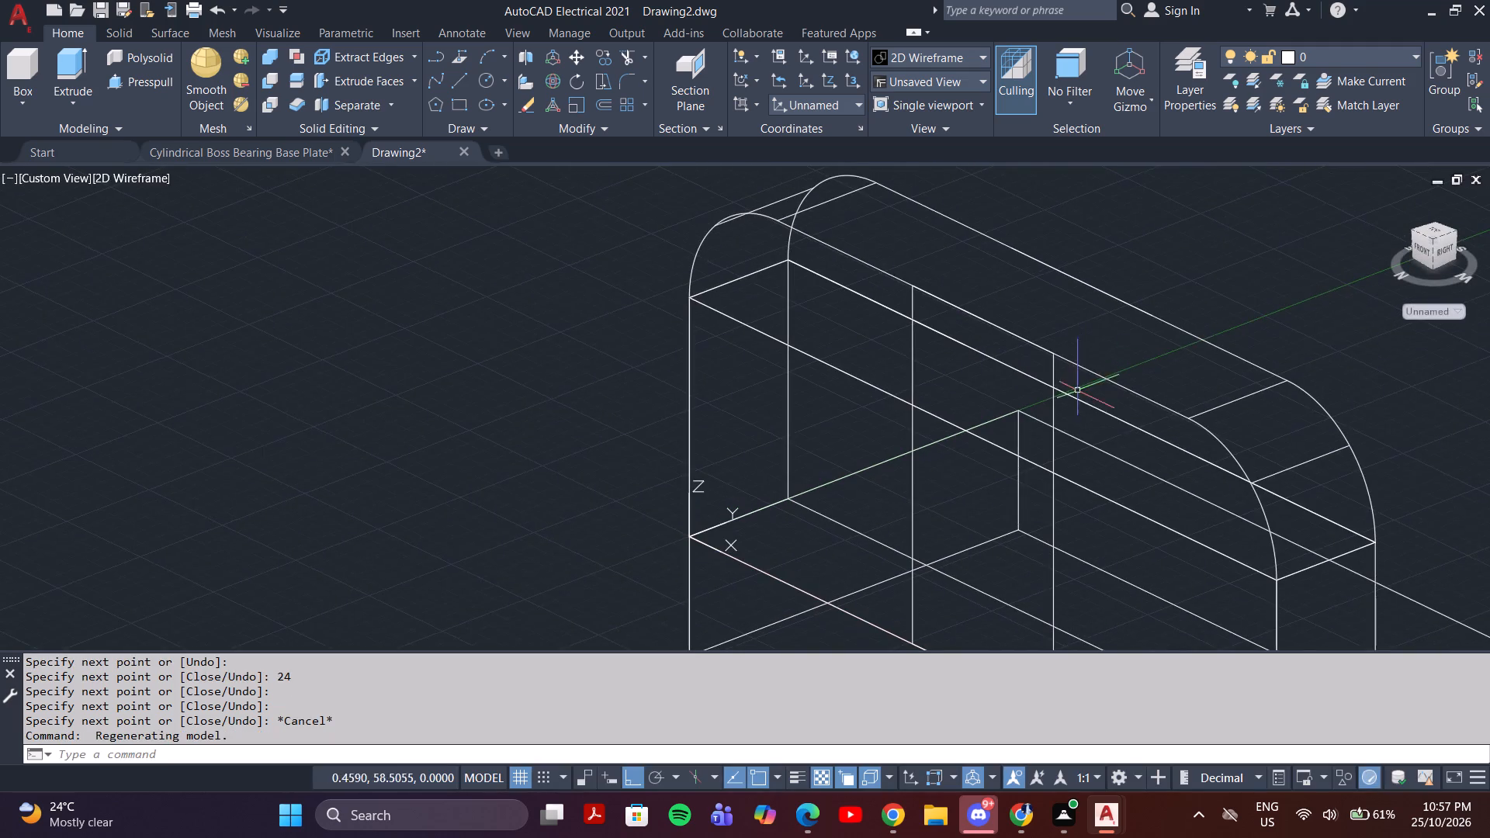
{"action": "middle_click_drag", "start_coordinate": [1083, 394], "coordinate": [1157, 363], "text": "shift"}
{"action": "left_click", "coordinate": [1162, 342]}
{"action": "left_click", "coordinate": [917, 354]}
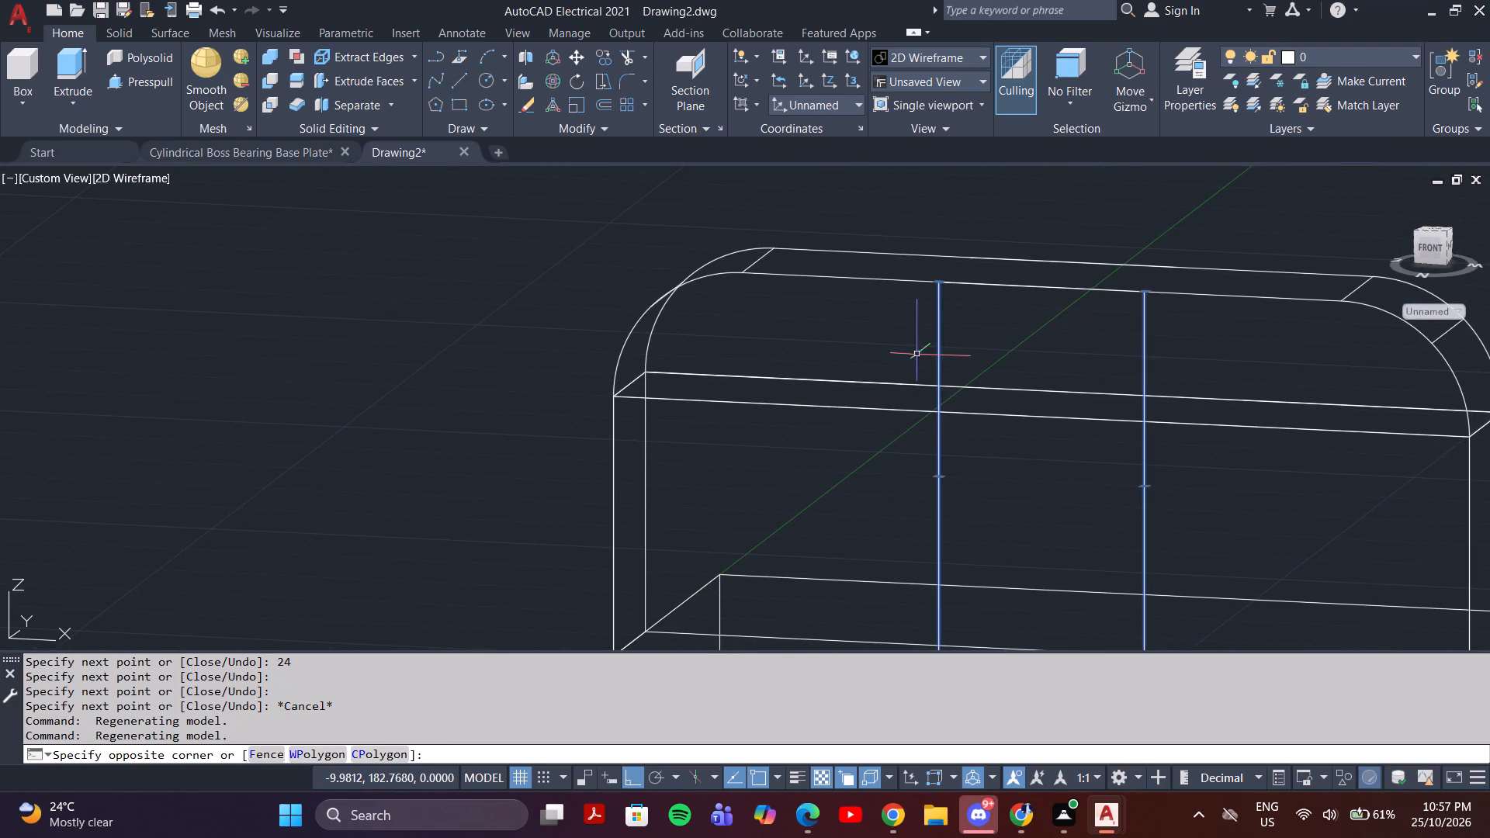
{"action": "left_click", "coordinate": [1024, 285]}
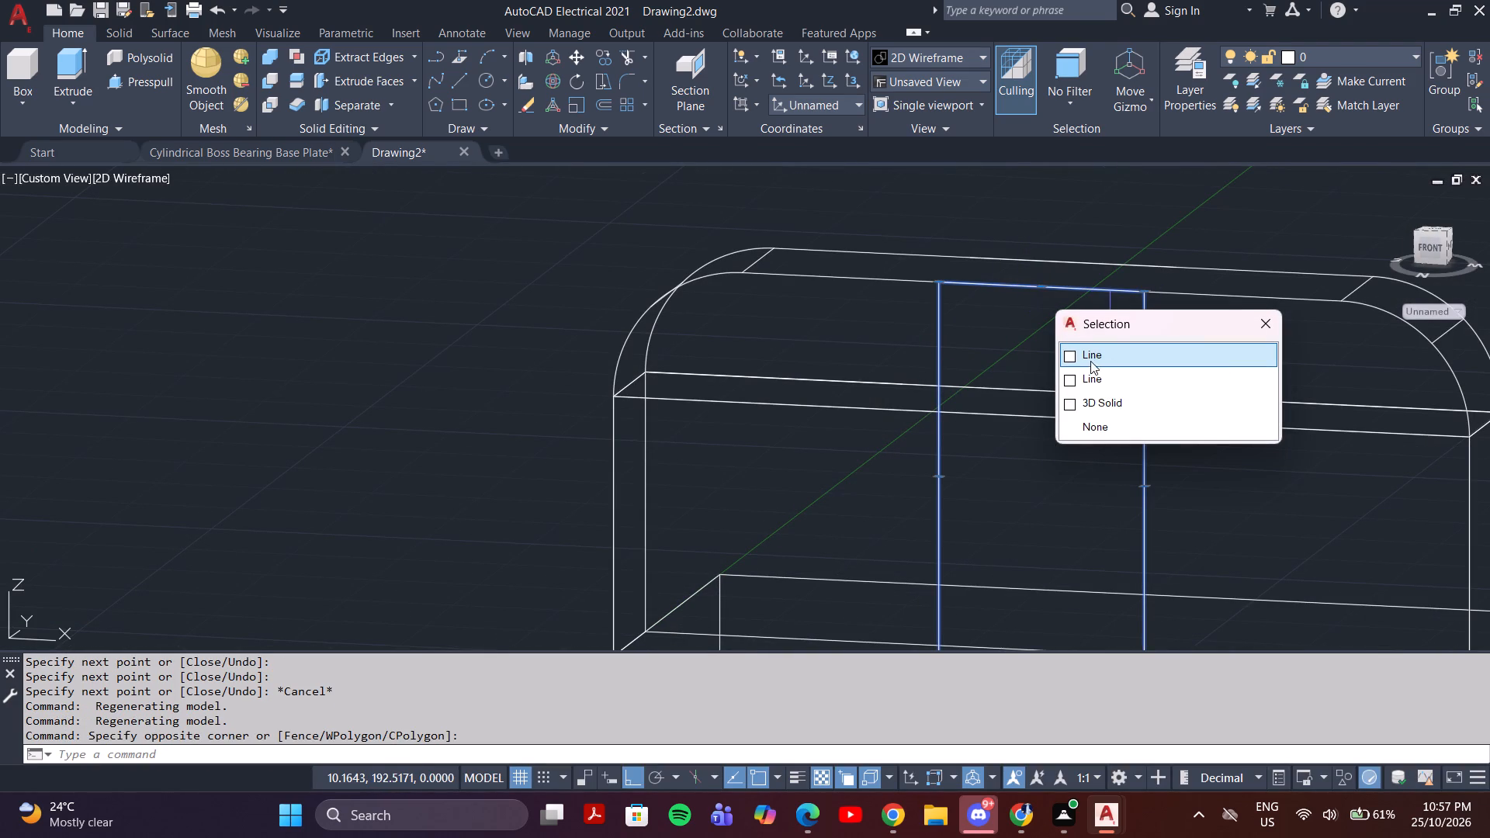
{"action": "left_click", "coordinate": [1090, 354]}
{"action": "middle_click_drag", "start_coordinate": [1086, 395], "coordinate": [1121, 262]}
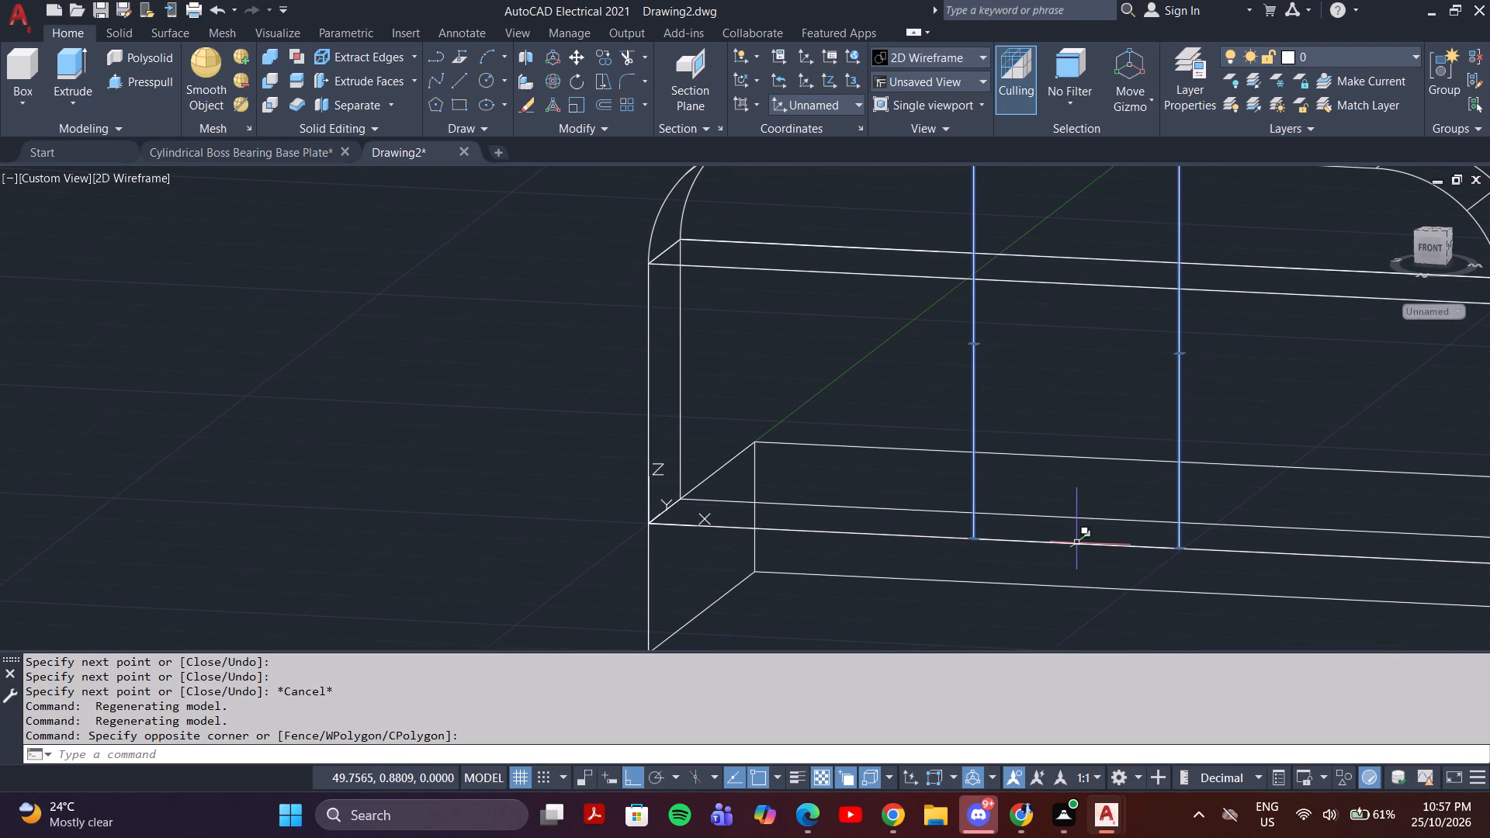
{"action": "left_click", "coordinate": [1076, 542]}
{"action": "left_click", "coordinate": [1124, 612]}
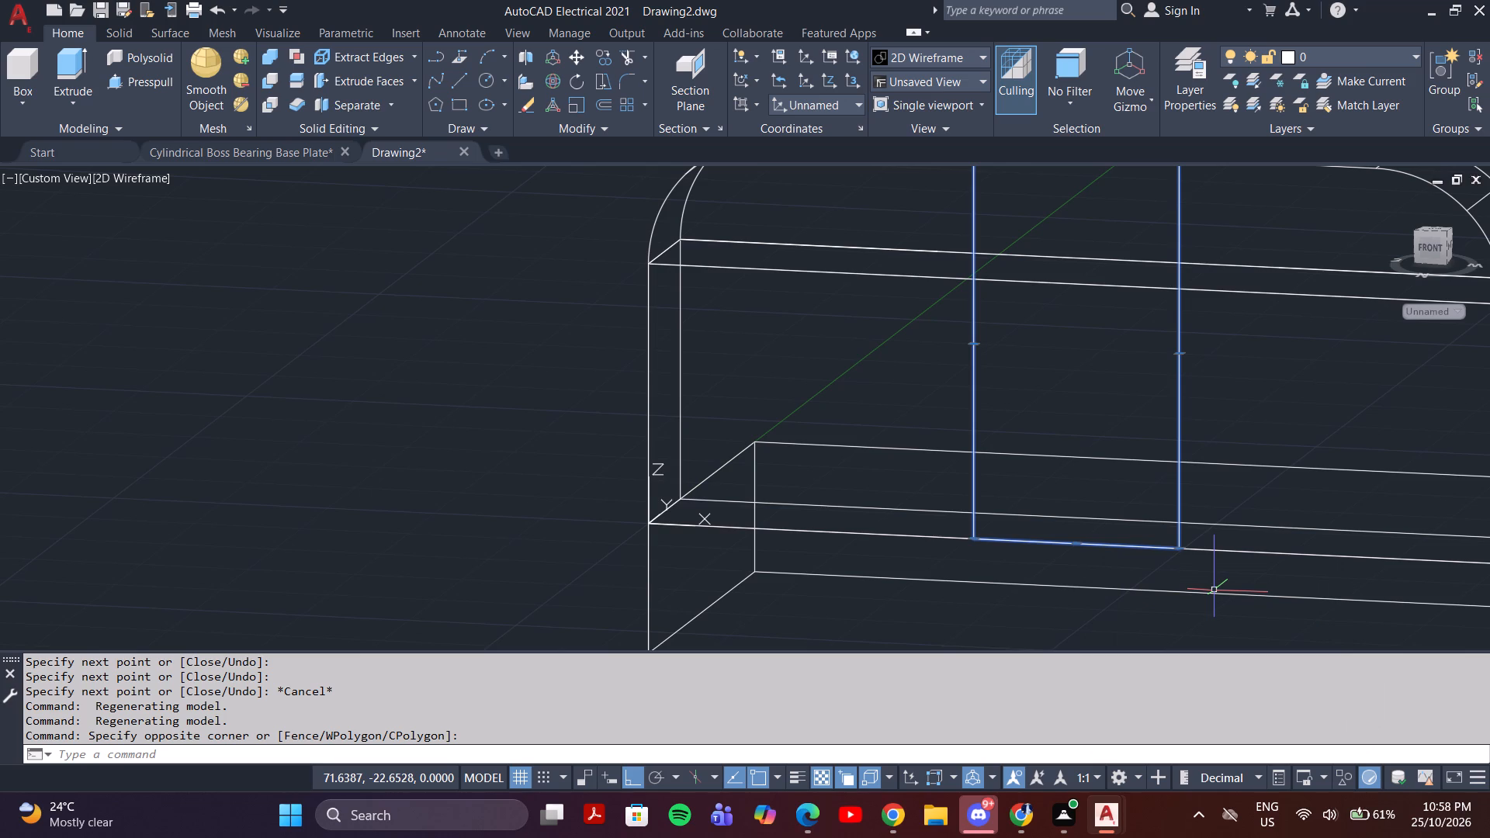
{"action": "key", "text": "j"}
{"action": "key", "text": "o"}
{"action": "key", "text": "i"}
{"action": "key", "text": "n"}
{"action": "key", "text": "Return"}
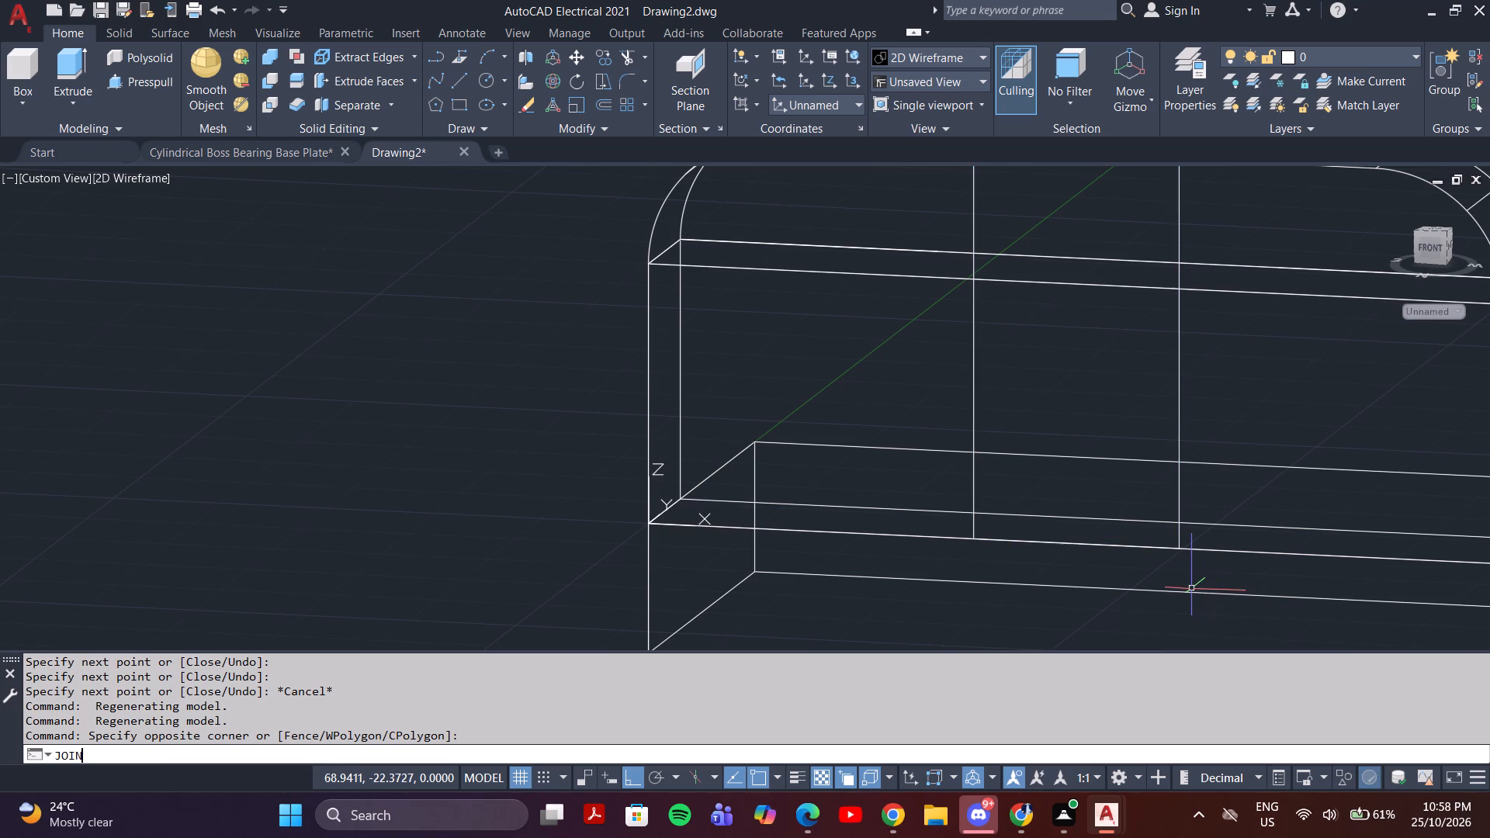
Presspull the lower and upper areas inside the rectangle back through the upright's thickness to cut the central slot.
{"action": "left_click", "coordinate": [151, 83]}
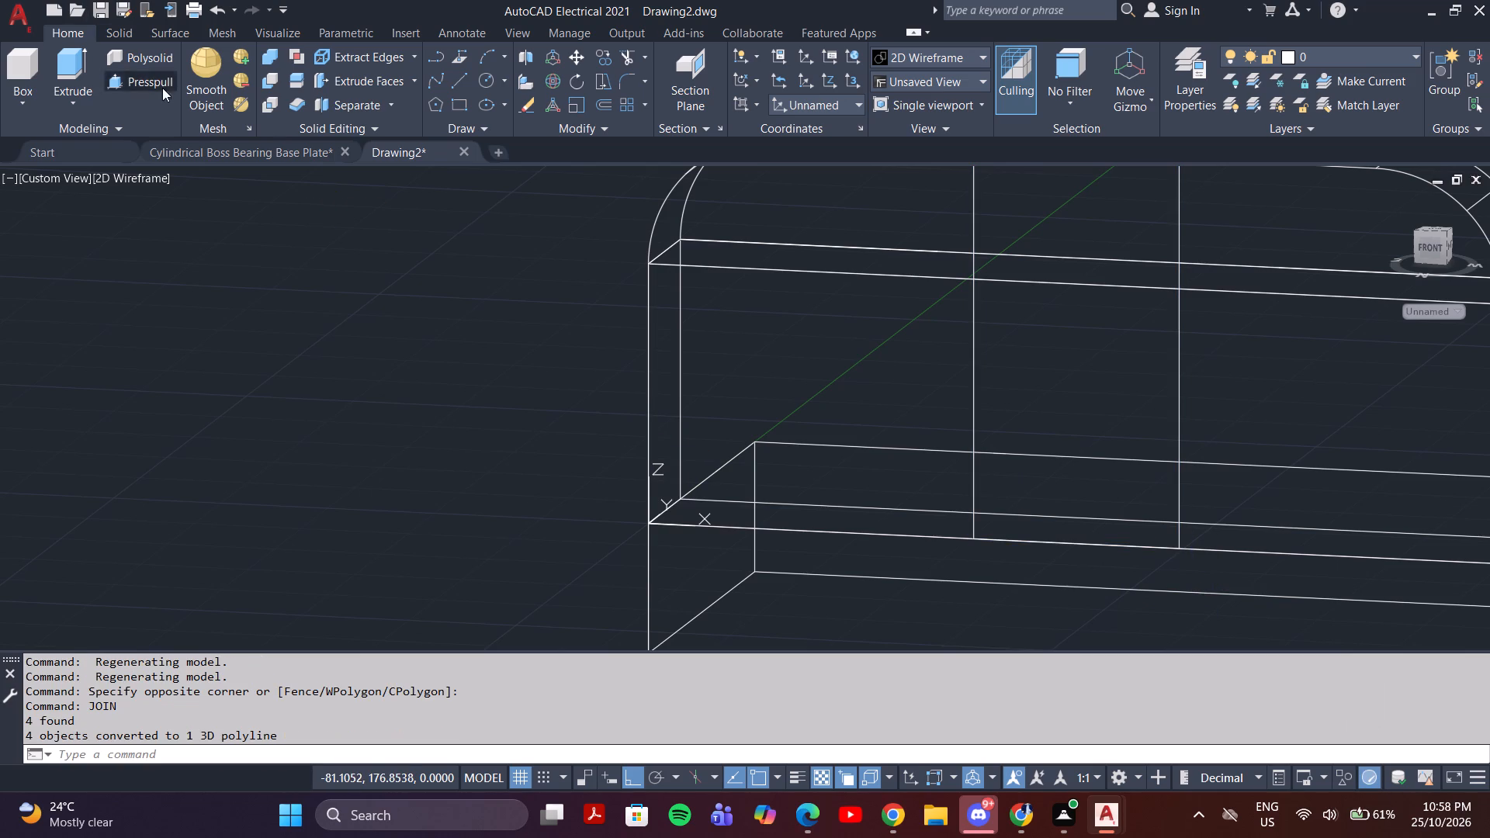
{"action": "middle_click_drag", "start_coordinate": [1152, 355], "coordinate": [1089, 380], "text": "shift"}
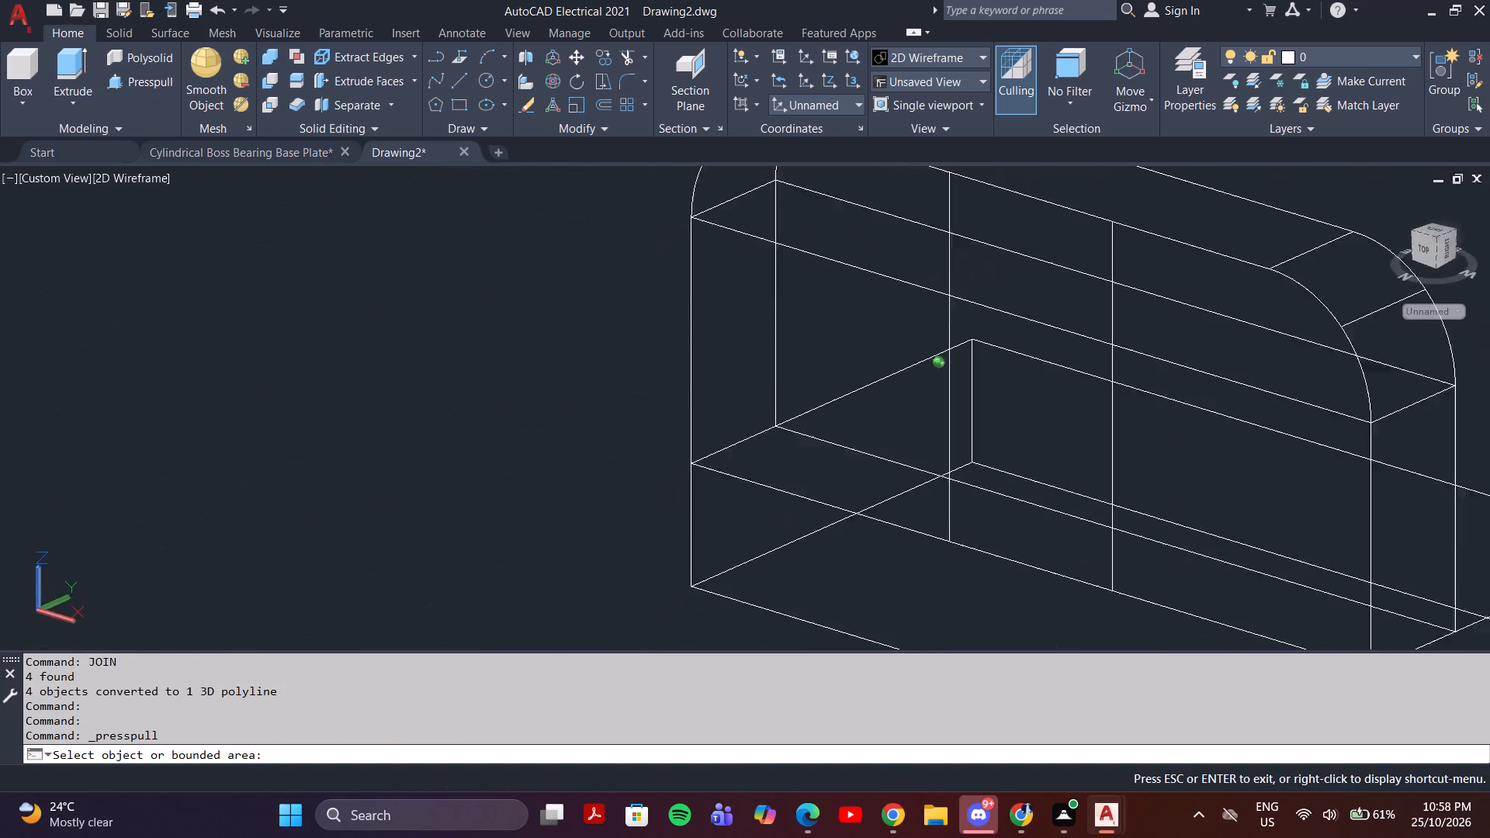
{"action": "middle_click_drag", "start_coordinate": [1089, 380], "coordinate": [1076, 386], "text": "shift"}
{"action": "left_click", "coordinate": [1065, 393]}
{"action": "left_click", "coordinate": [1187, 384]}
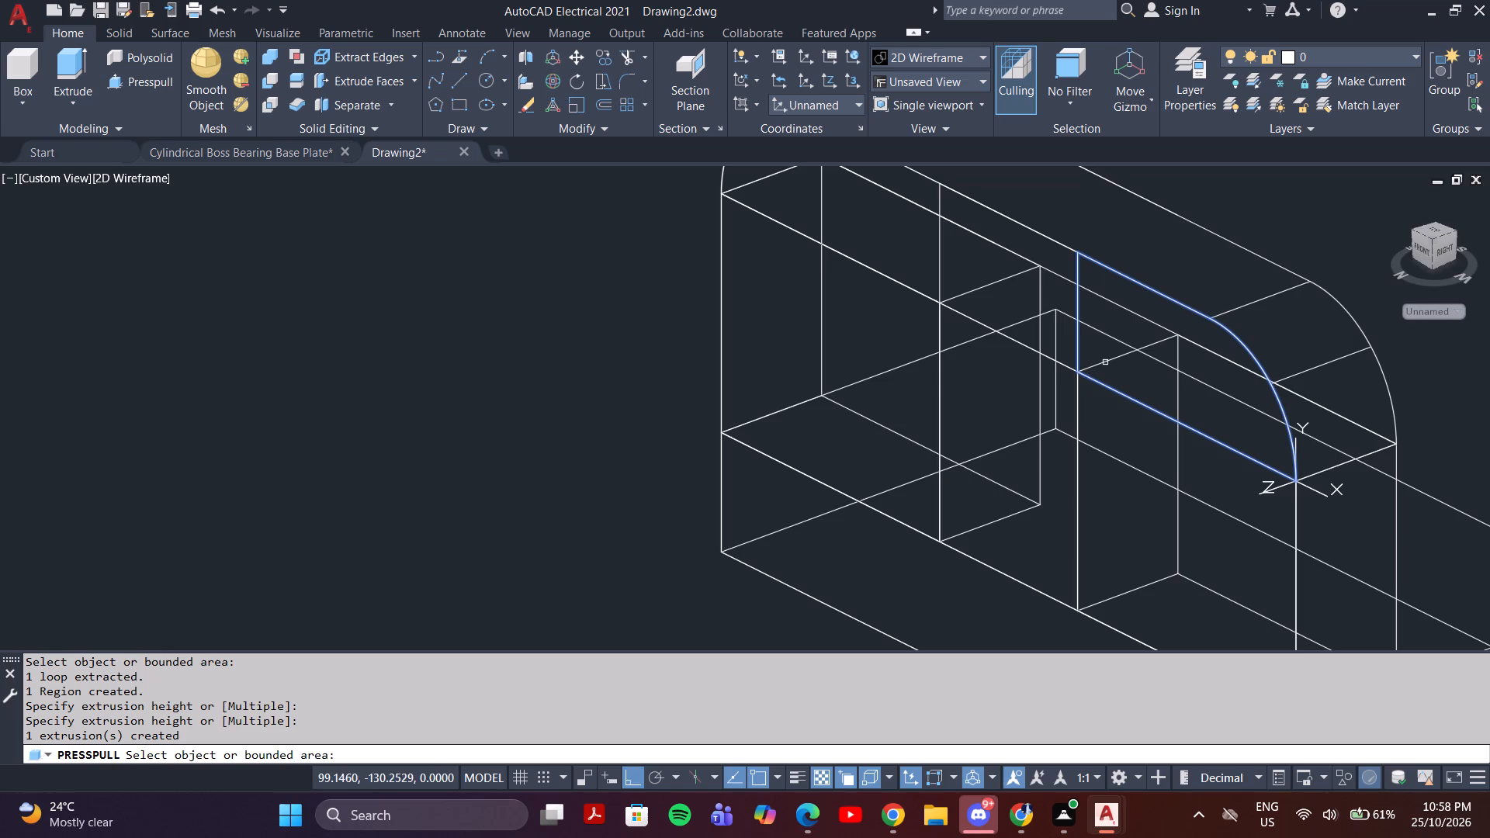
{"action": "middle_click_drag", "start_coordinate": [1062, 334], "coordinate": [1101, 305], "text": "shift"}
{"action": "left_click", "coordinate": [1063, 261]}
{"action": "left_click", "coordinate": [1169, 242]}
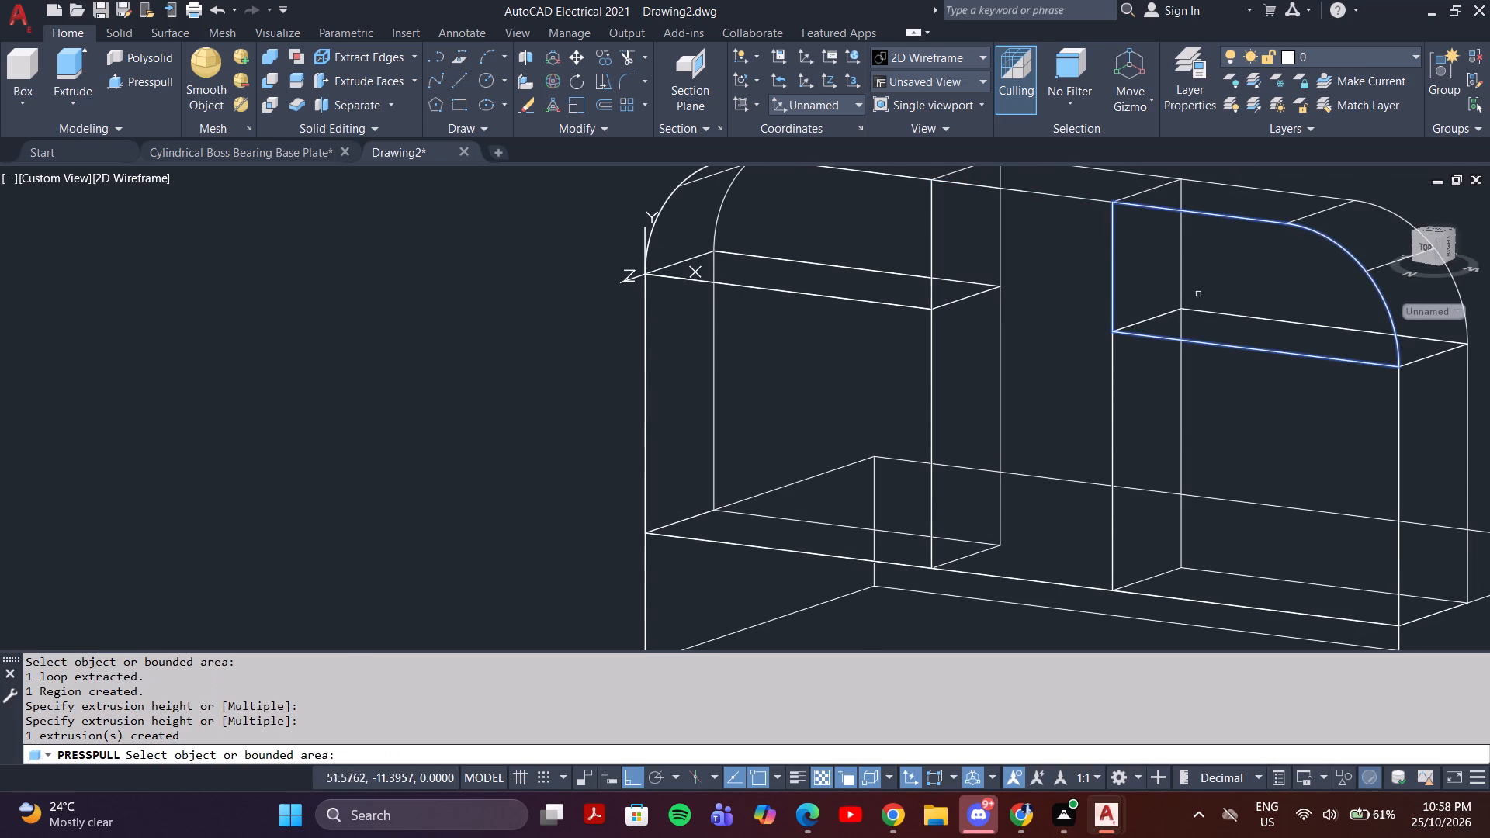
{"action": "middle_click_drag", "start_coordinate": [1193, 429], "coordinate": [1075, 446]}
{"action": "key", "text": "Escape"}
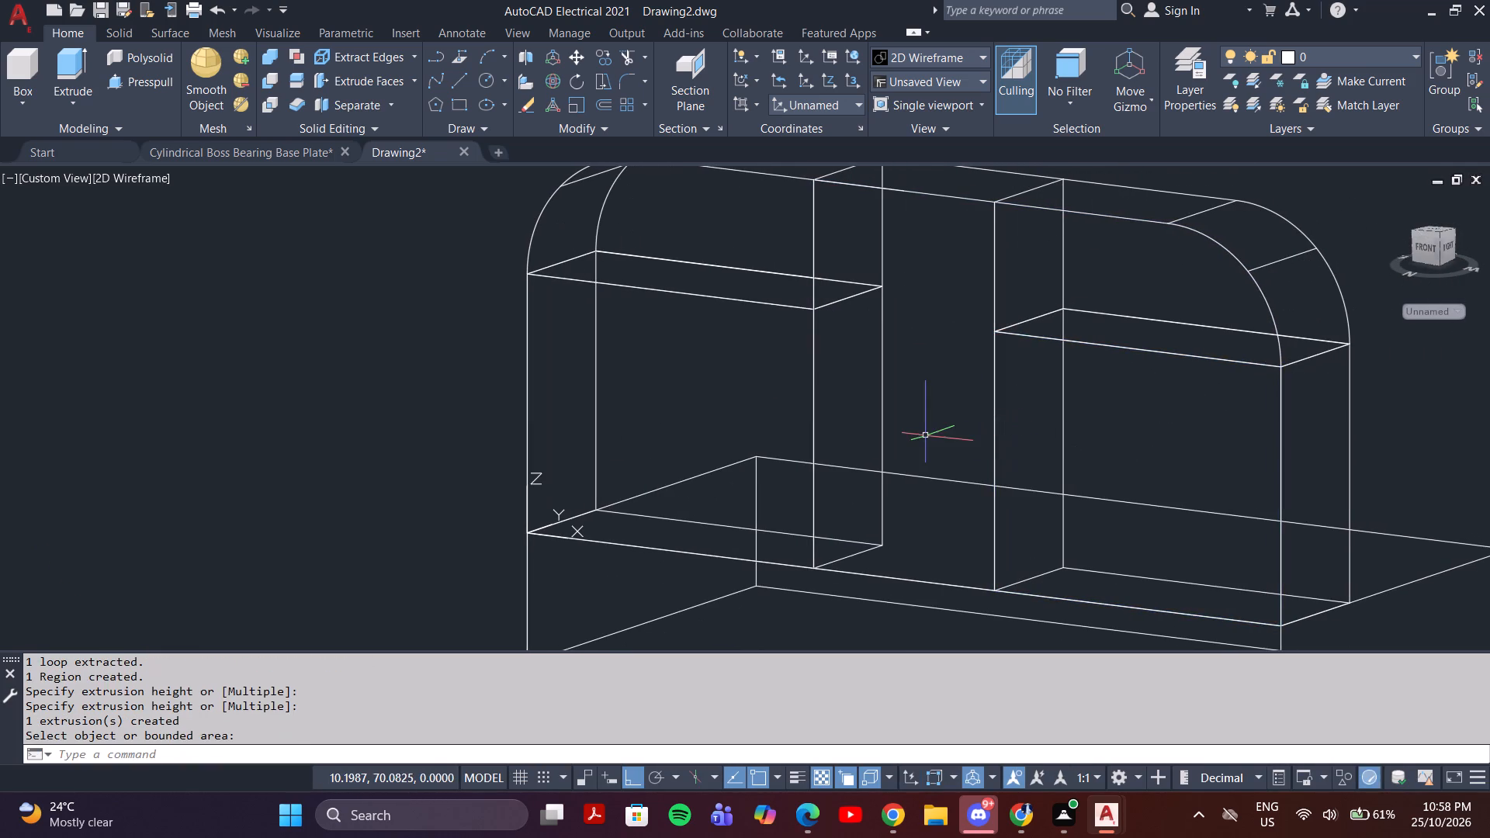
Set the visual style to Conceptual and examine the slotted upright from the back.
{"action": "middle_click_drag", "start_coordinate": [925, 435], "coordinate": [888, 500], "text": "shift"}
{"action": "middle_click", "coordinate": [888, 500], "text": "shift"}
{"action": "scroll", "coordinate": [906, 333], "scroll_direction": "down", "scroll_amount": 2}
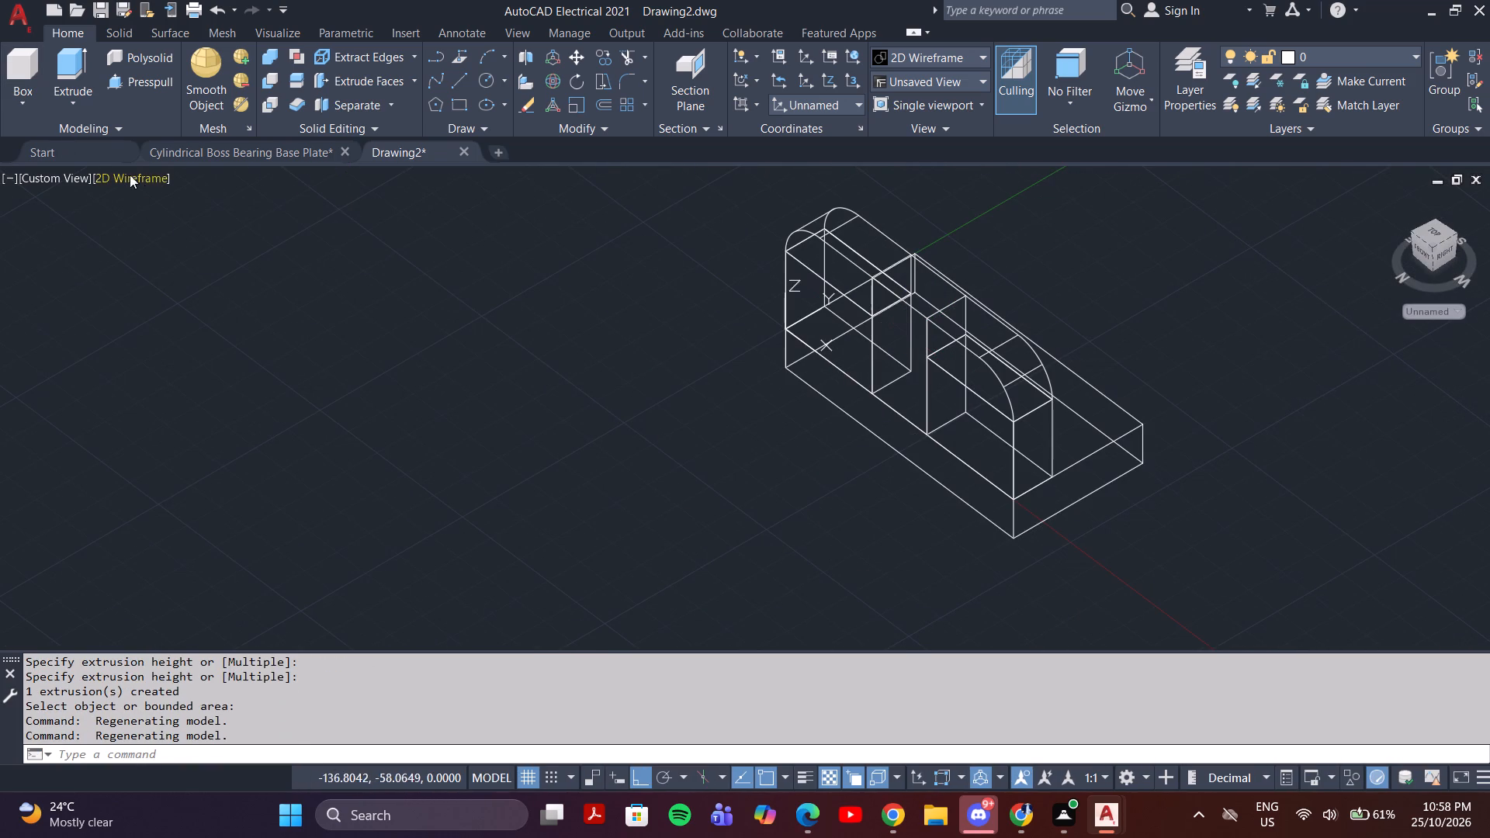
{"action": "left_click", "coordinate": [136, 181]}
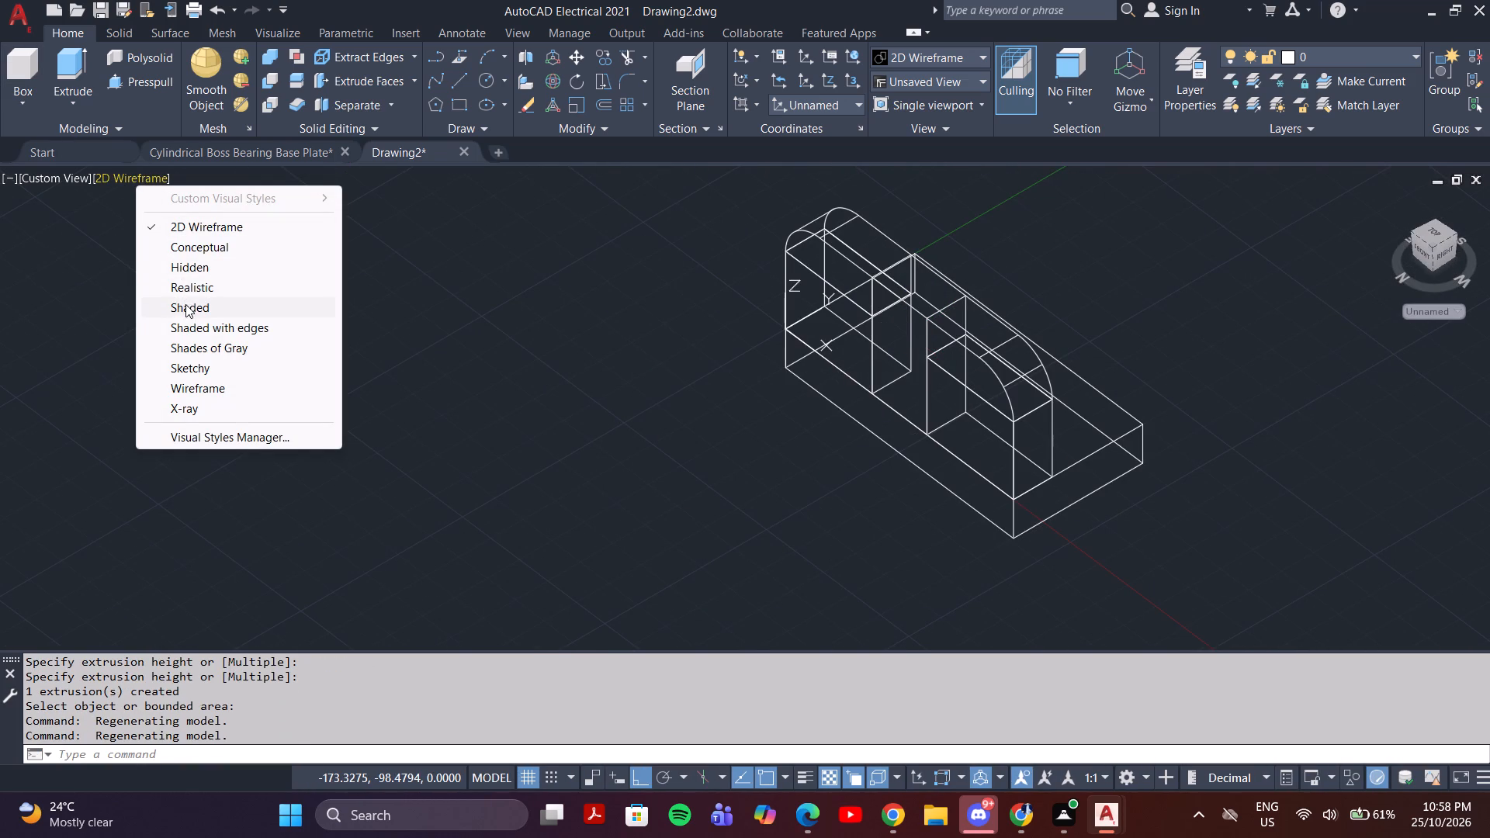
{"action": "left_click", "coordinate": [187, 247]}
{"action": "middle_click_drag", "start_coordinate": [947, 306], "coordinate": [1035, 319], "text": "shift"}
{"action": "scroll", "coordinate": [907, 316], "scroll_direction": "up", "scroll_amount": 4}
{"action": "middle_click_drag", "start_coordinate": [951, 289], "coordinate": [747, 315], "text": "shift"}
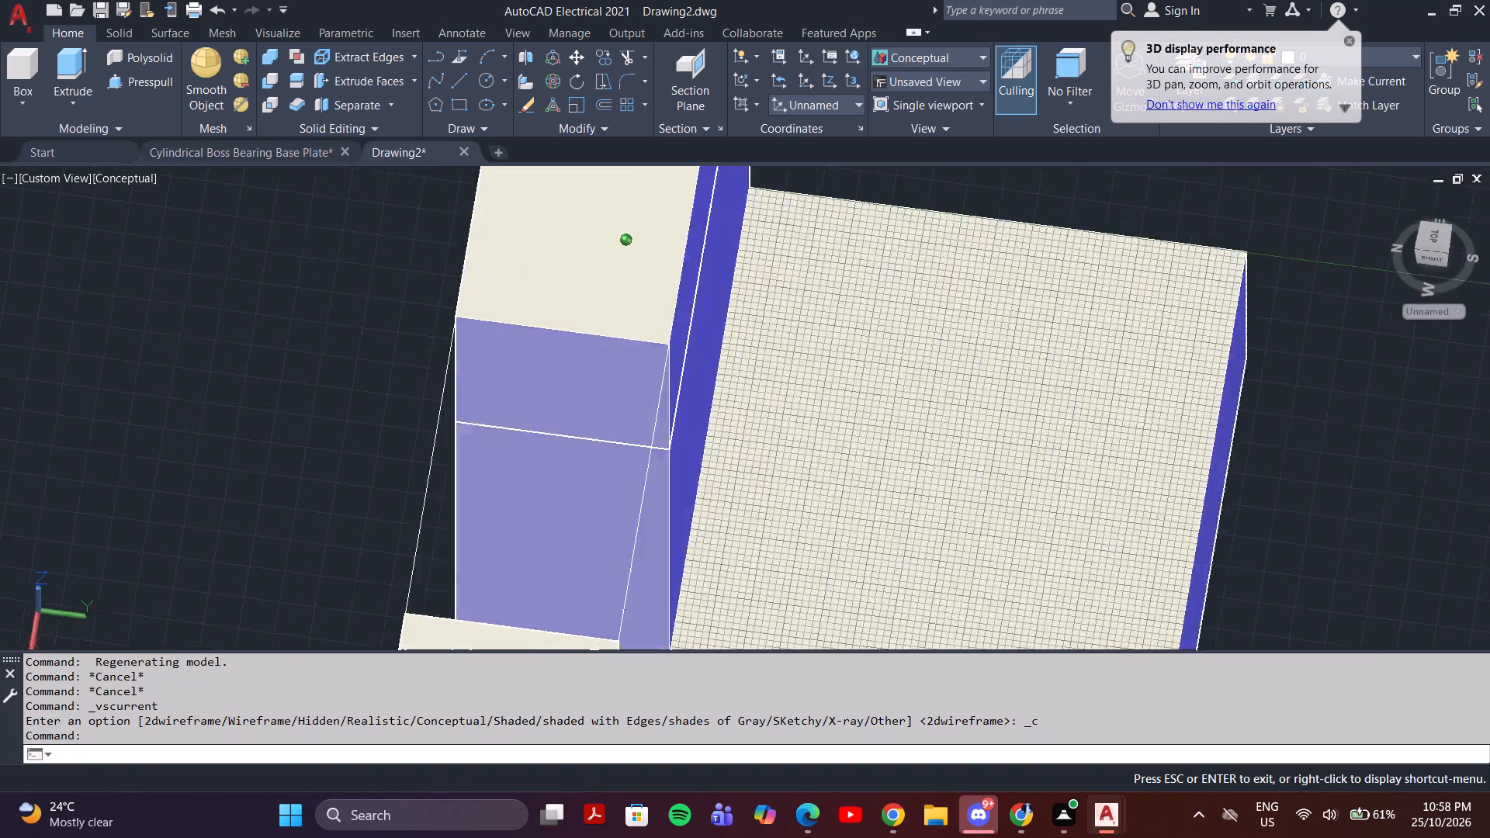
{"action": "middle_click_drag", "start_coordinate": [747, 315], "coordinate": [636, 239], "text": "shift"}
{"action": "scroll", "coordinate": [634, 241], "scroll_direction": "down", "scroll_amount": 2}
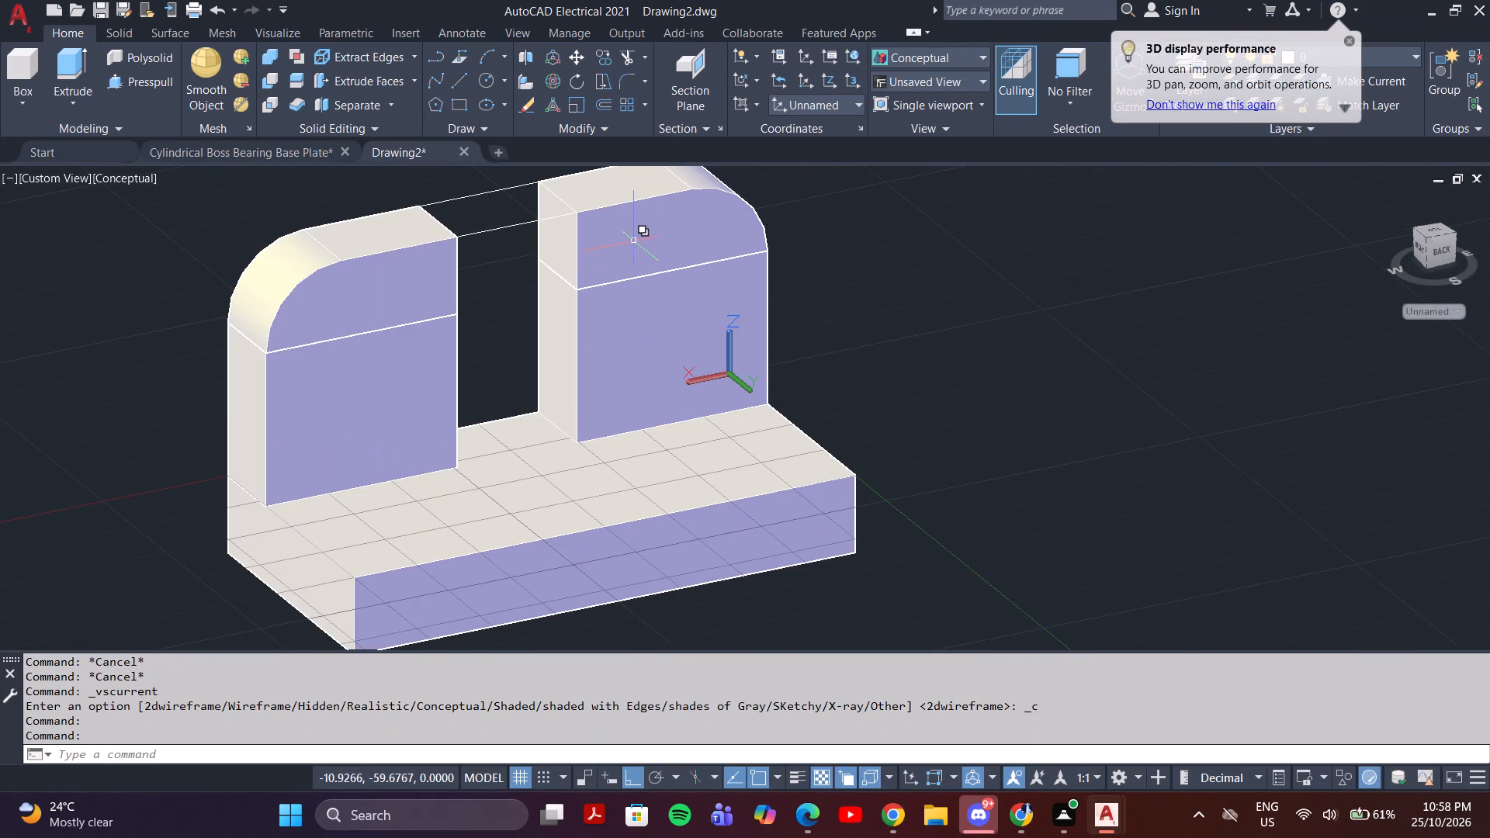
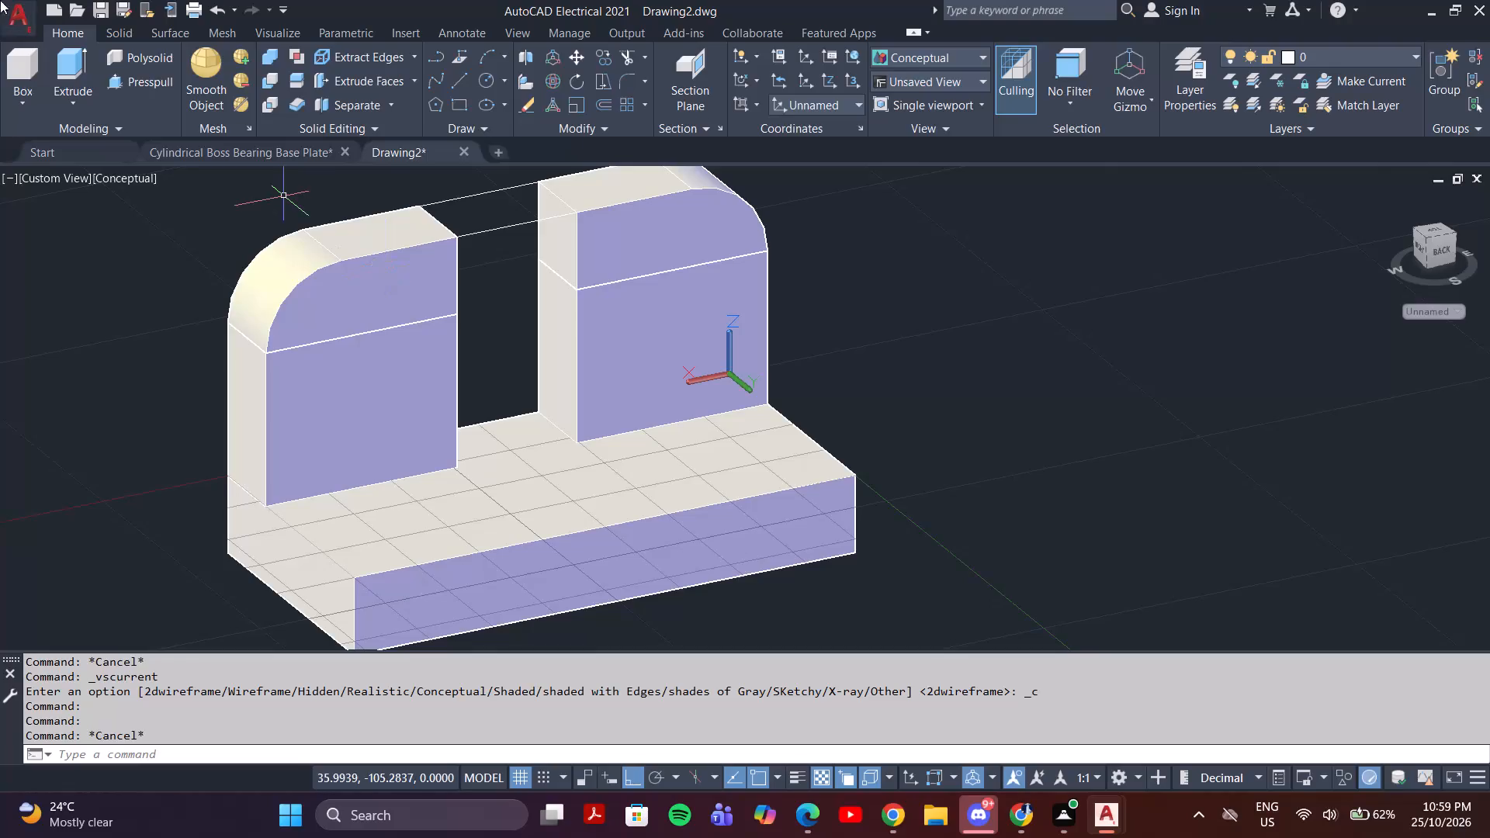
Erase the leftover sketch lines spanning the slot opening at the top of the upright.
{"action": "left_click", "coordinate": [506, 221]}
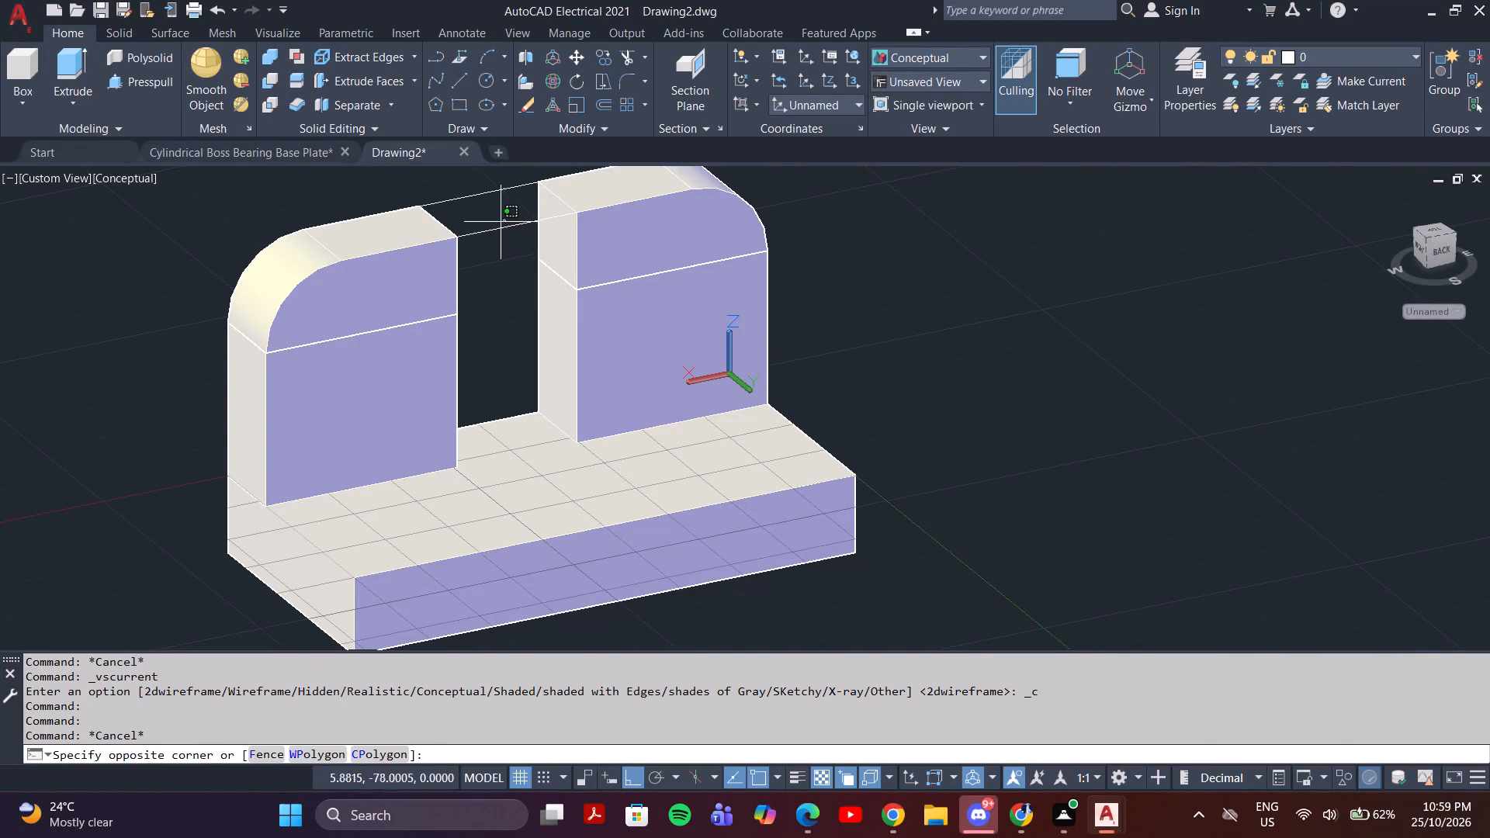
{"action": "left_click", "coordinate": [497, 226]}
{"action": "left_click", "coordinate": [498, 230]}
{"action": "key", "text": "Escape"}
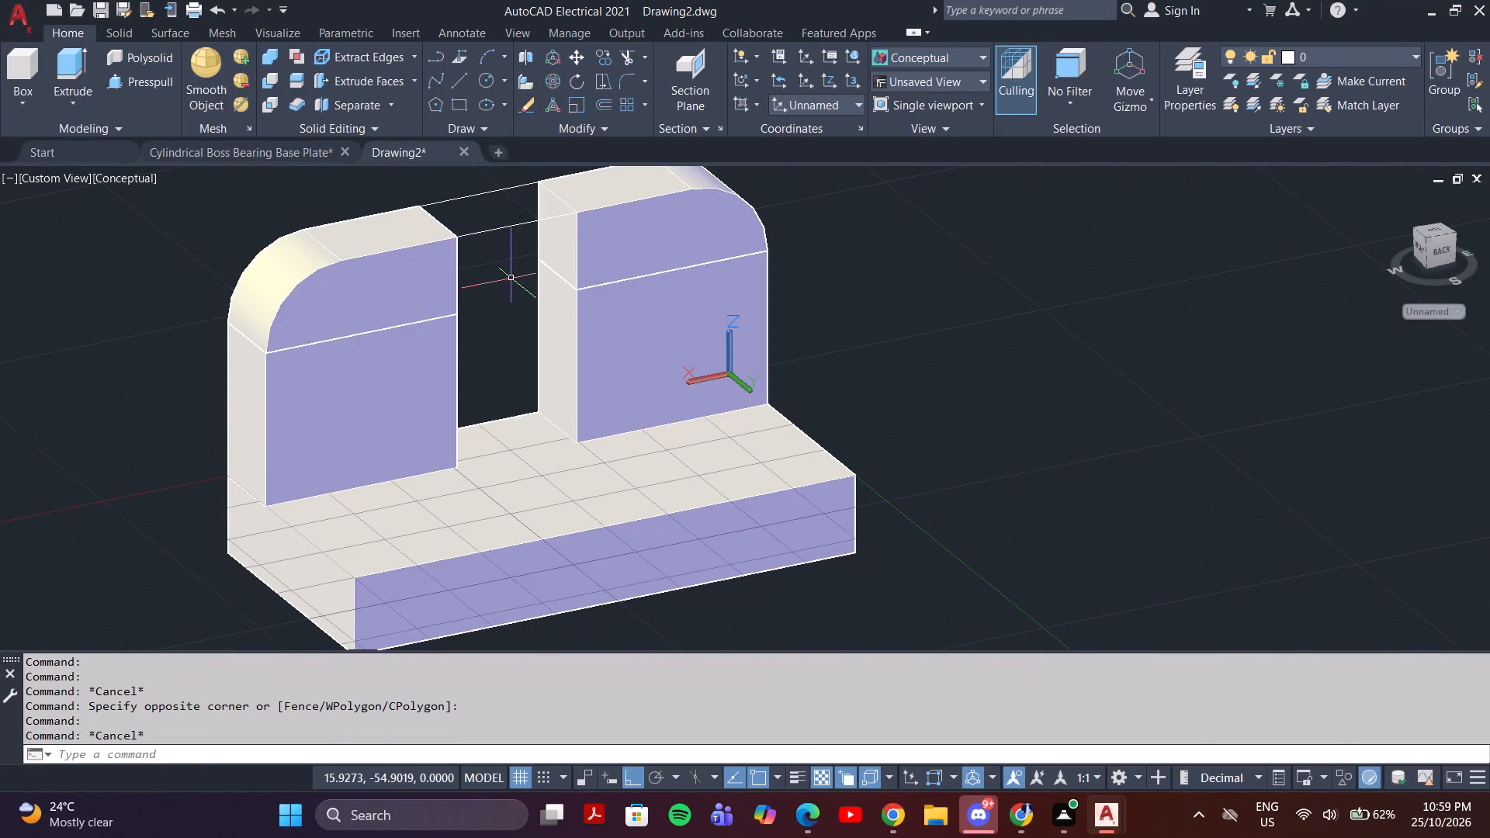
{"action": "middle_click_drag", "start_coordinate": [524, 330], "coordinate": [496, 434]}
{"action": "scroll", "coordinate": [497, 372], "scroll_direction": "up", "scroll_amount": 3}
{"action": "left_click_drag", "start_coordinate": [472, 312], "coordinate": [460, 301]}
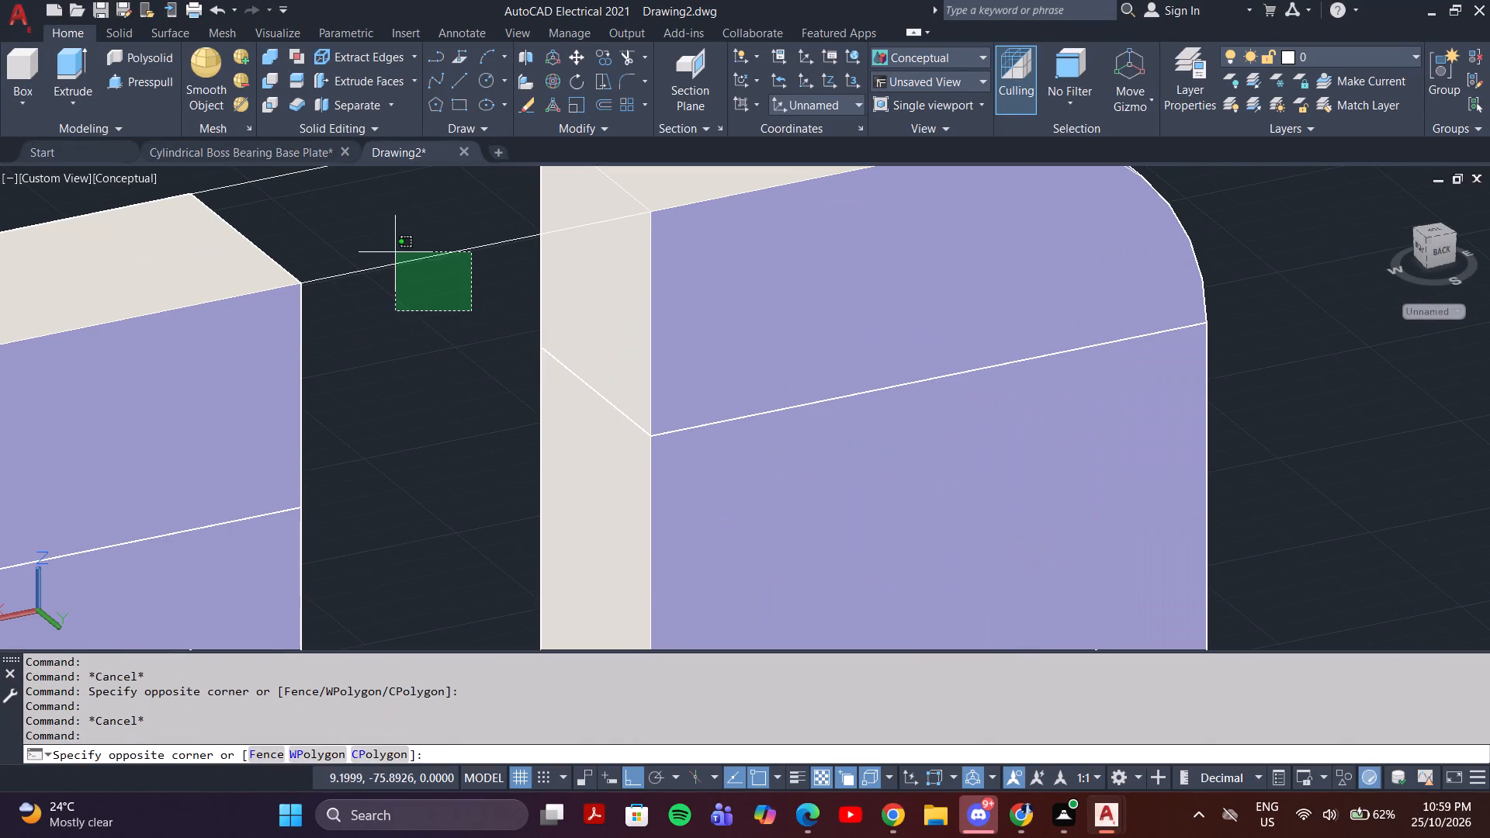
{"action": "left_click", "coordinate": [380, 244]}
{"action": "key", "text": "Delete"}
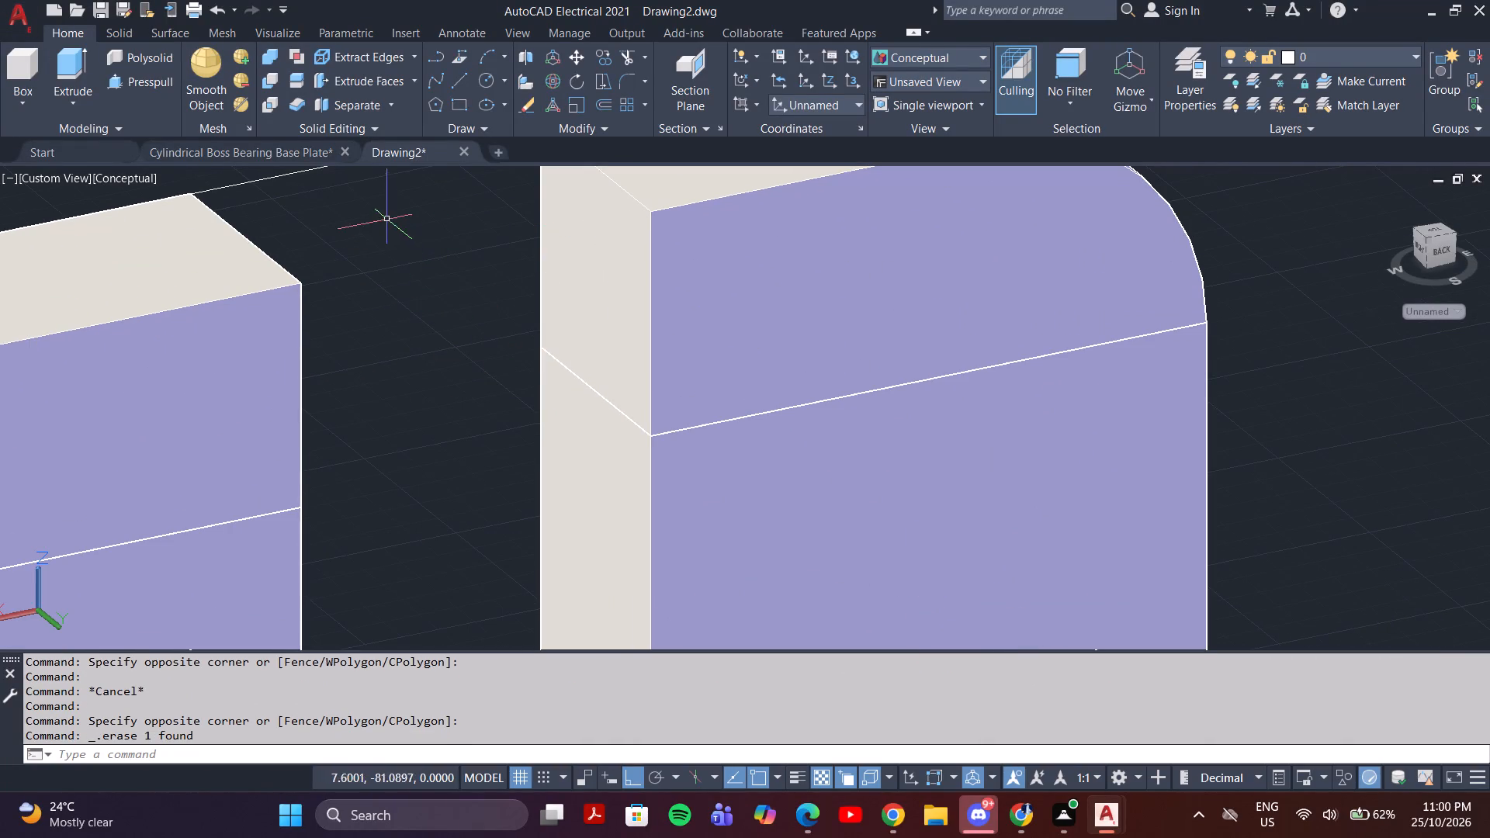
{"action": "scroll", "coordinate": [307, 211], "scroll_direction": "down", "scroll_amount": 1}
{"action": "middle_click_drag", "start_coordinate": [307, 212], "coordinate": [313, 300]}
{"action": "left_click", "coordinate": [338, 306]}
{"action": "left_click", "coordinate": [333, 264]}
{"action": "key", "text": "Delete"}
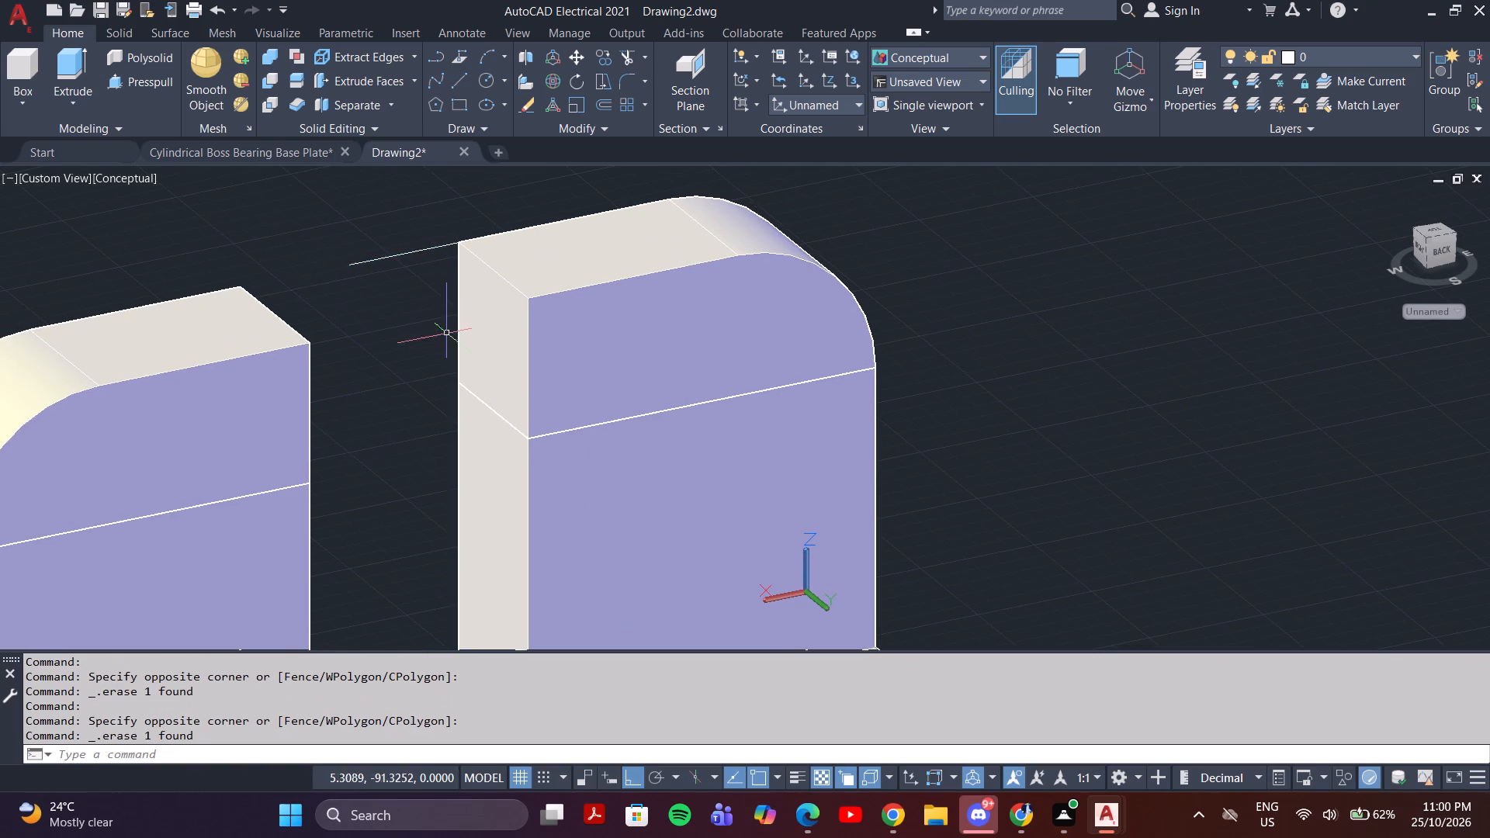
{"action": "scroll", "coordinate": [536, 394], "scroll_direction": "down", "scroll_amount": 2}
{"action": "left_click", "coordinate": [494, 340]}
{"action": "left_click", "coordinate": [476, 322]}
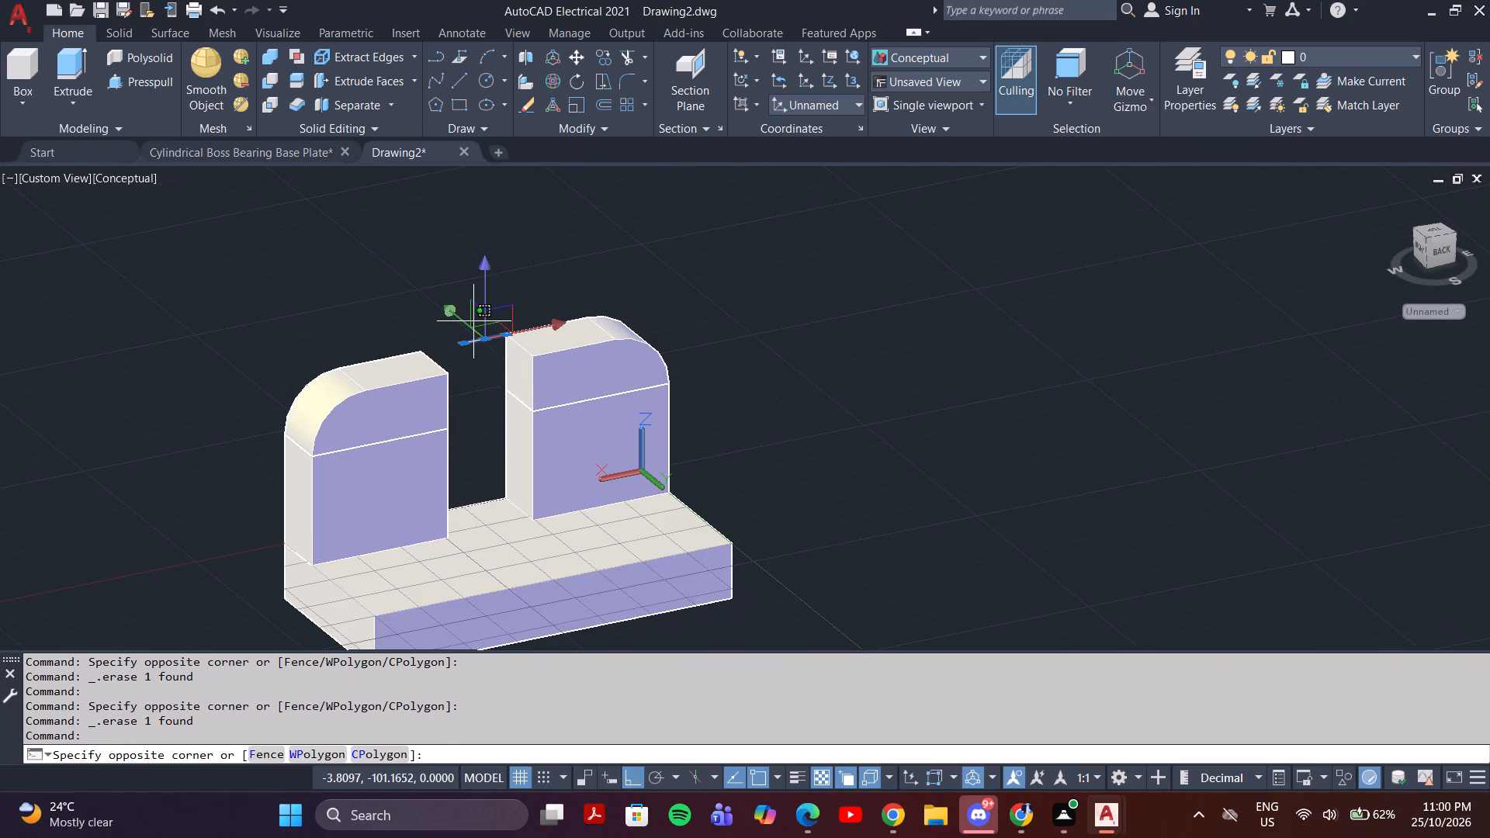
{"action": "key", "text": "Delete"}
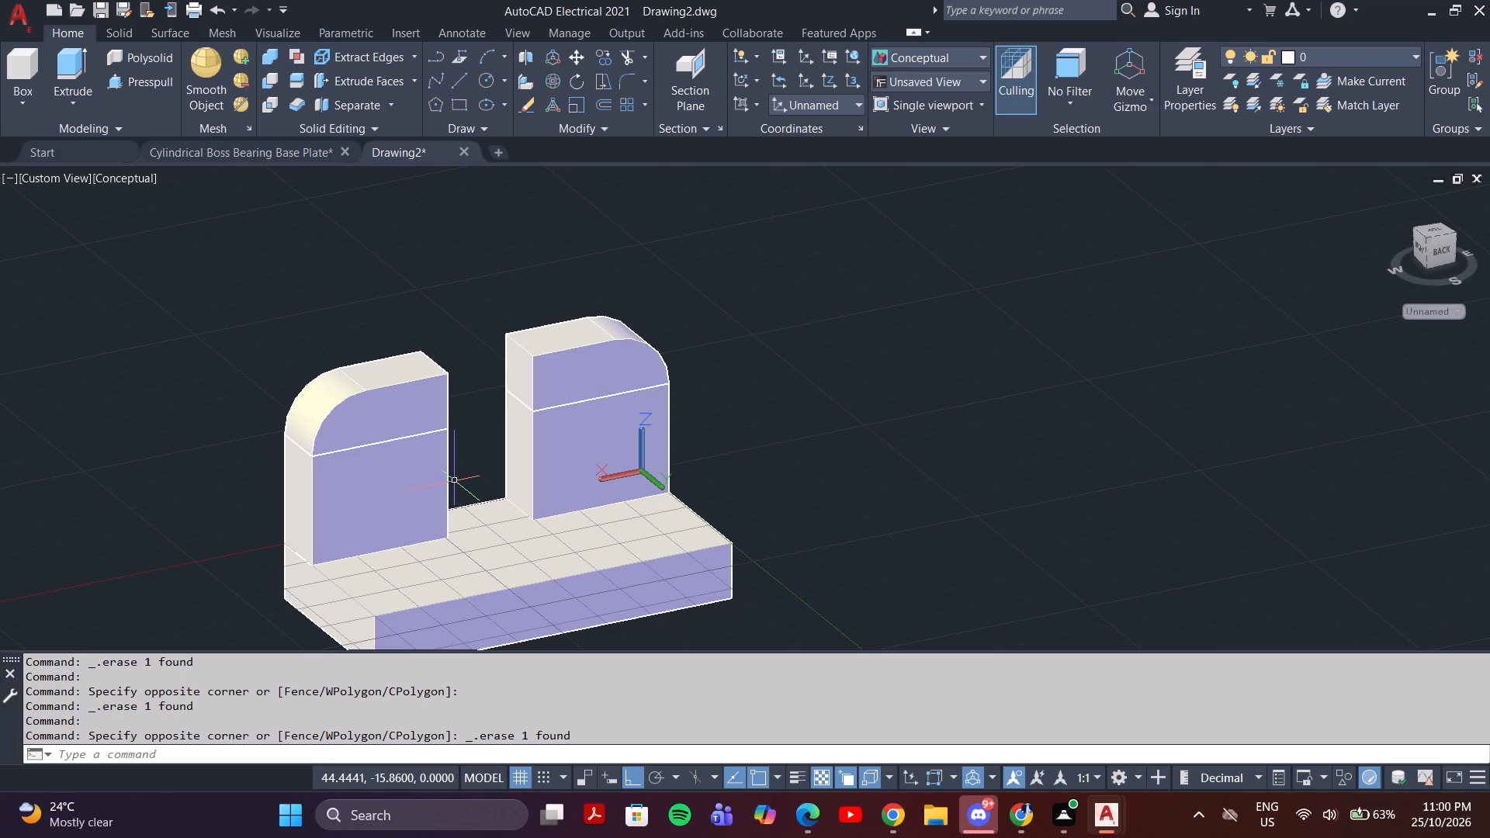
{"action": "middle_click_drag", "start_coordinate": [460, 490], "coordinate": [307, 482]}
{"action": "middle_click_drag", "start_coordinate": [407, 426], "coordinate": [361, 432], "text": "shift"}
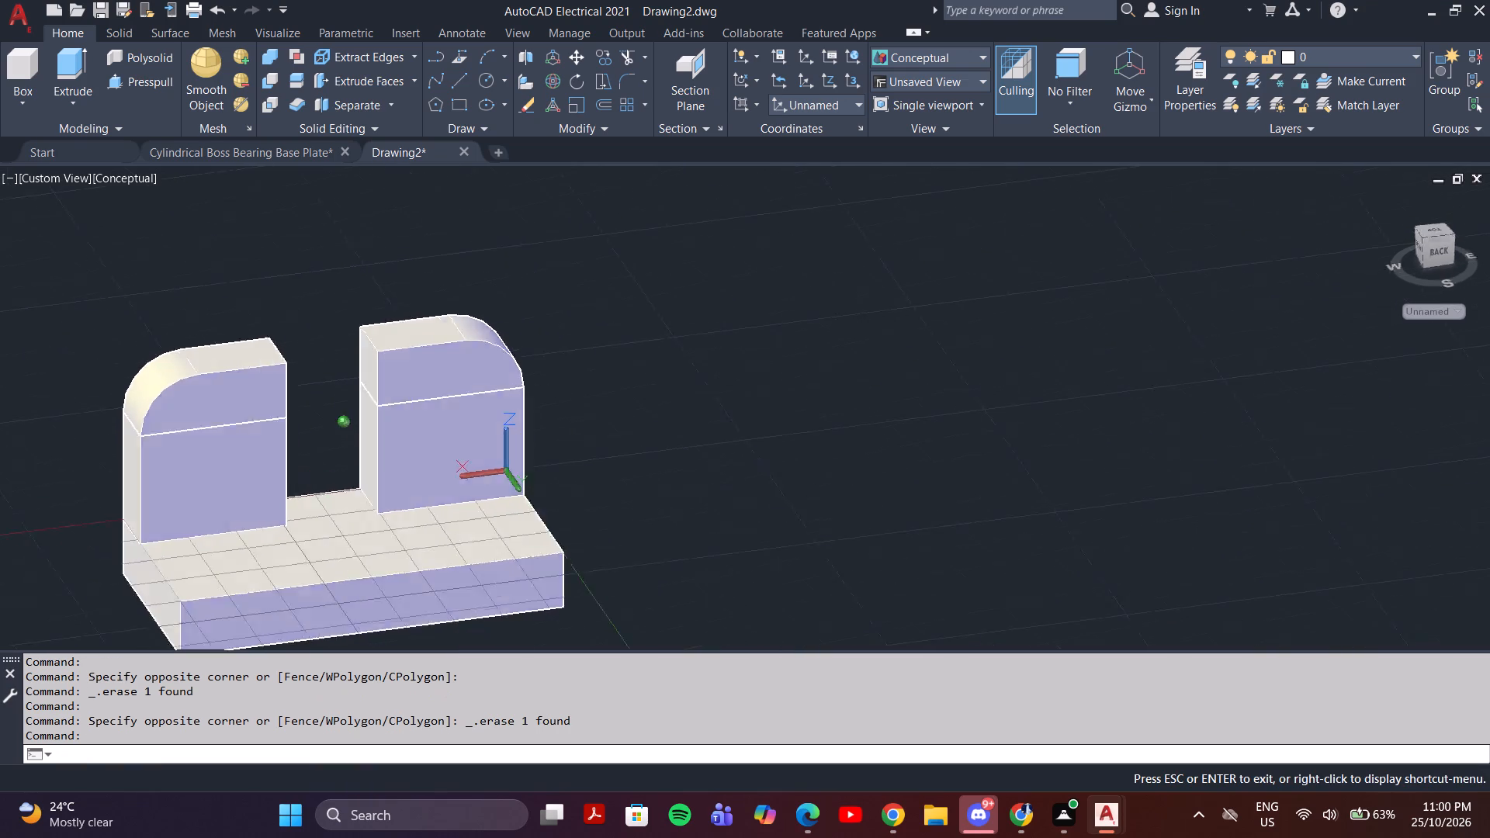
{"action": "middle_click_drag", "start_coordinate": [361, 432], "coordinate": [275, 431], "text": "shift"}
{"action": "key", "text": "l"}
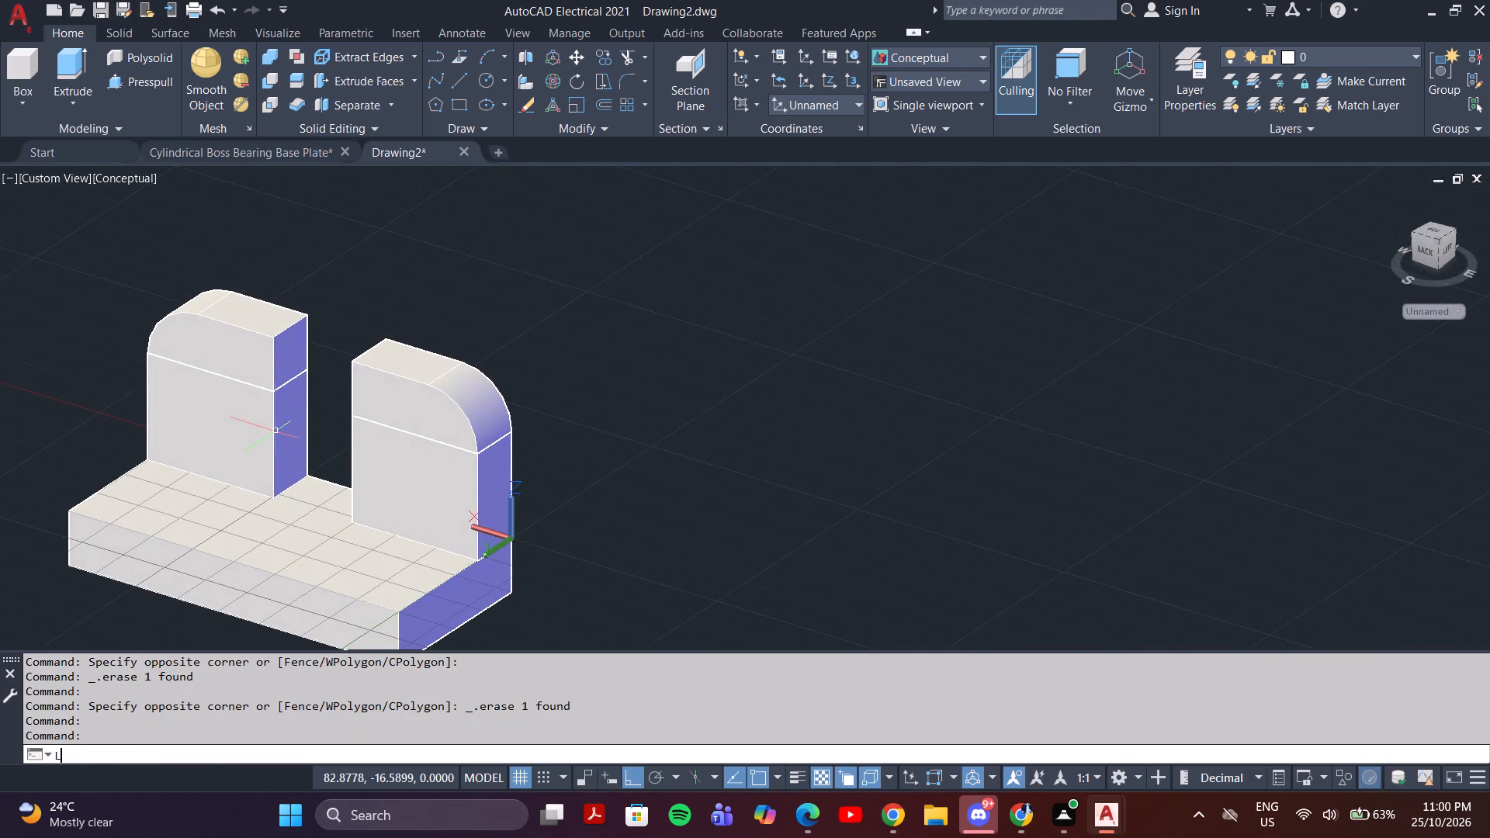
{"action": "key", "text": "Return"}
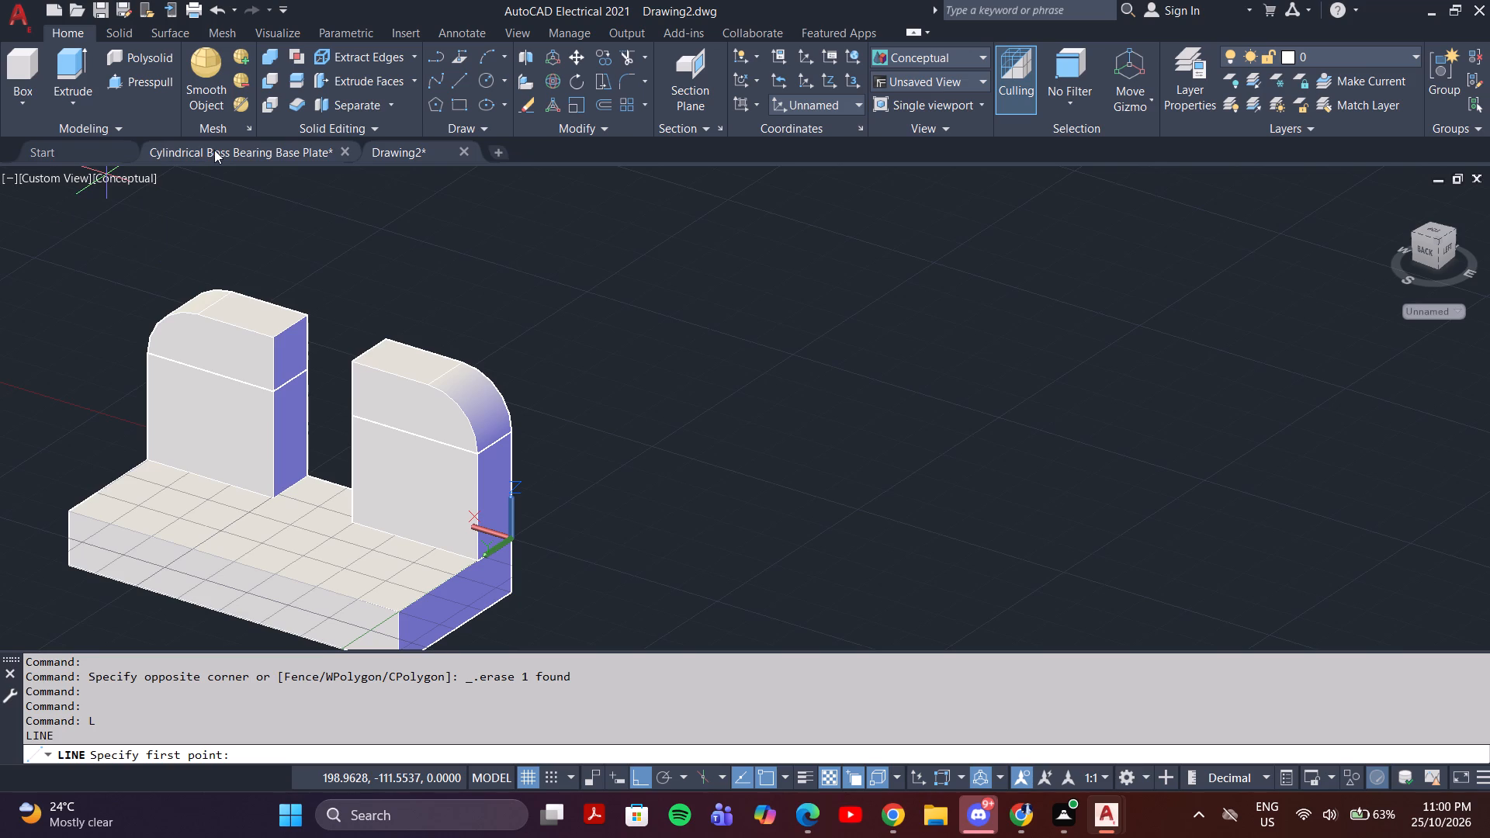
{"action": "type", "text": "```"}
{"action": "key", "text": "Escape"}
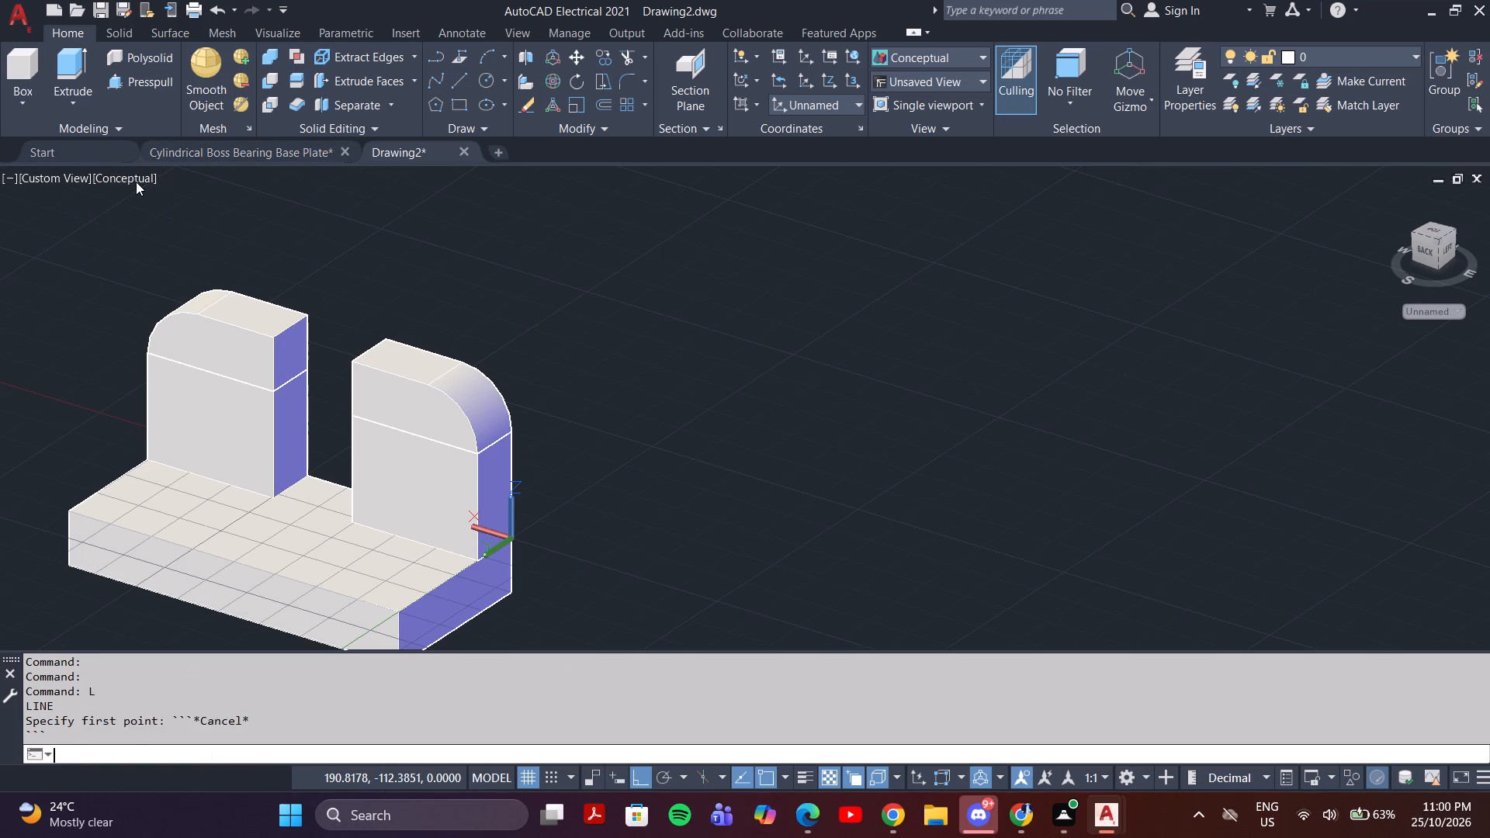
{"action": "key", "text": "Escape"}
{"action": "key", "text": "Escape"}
Set the visual style to 2D Wireframe.
{"action": "left_click", "coordinate": [137, 182]}
{"action": "left_click", "coordinate": [133, 184]}
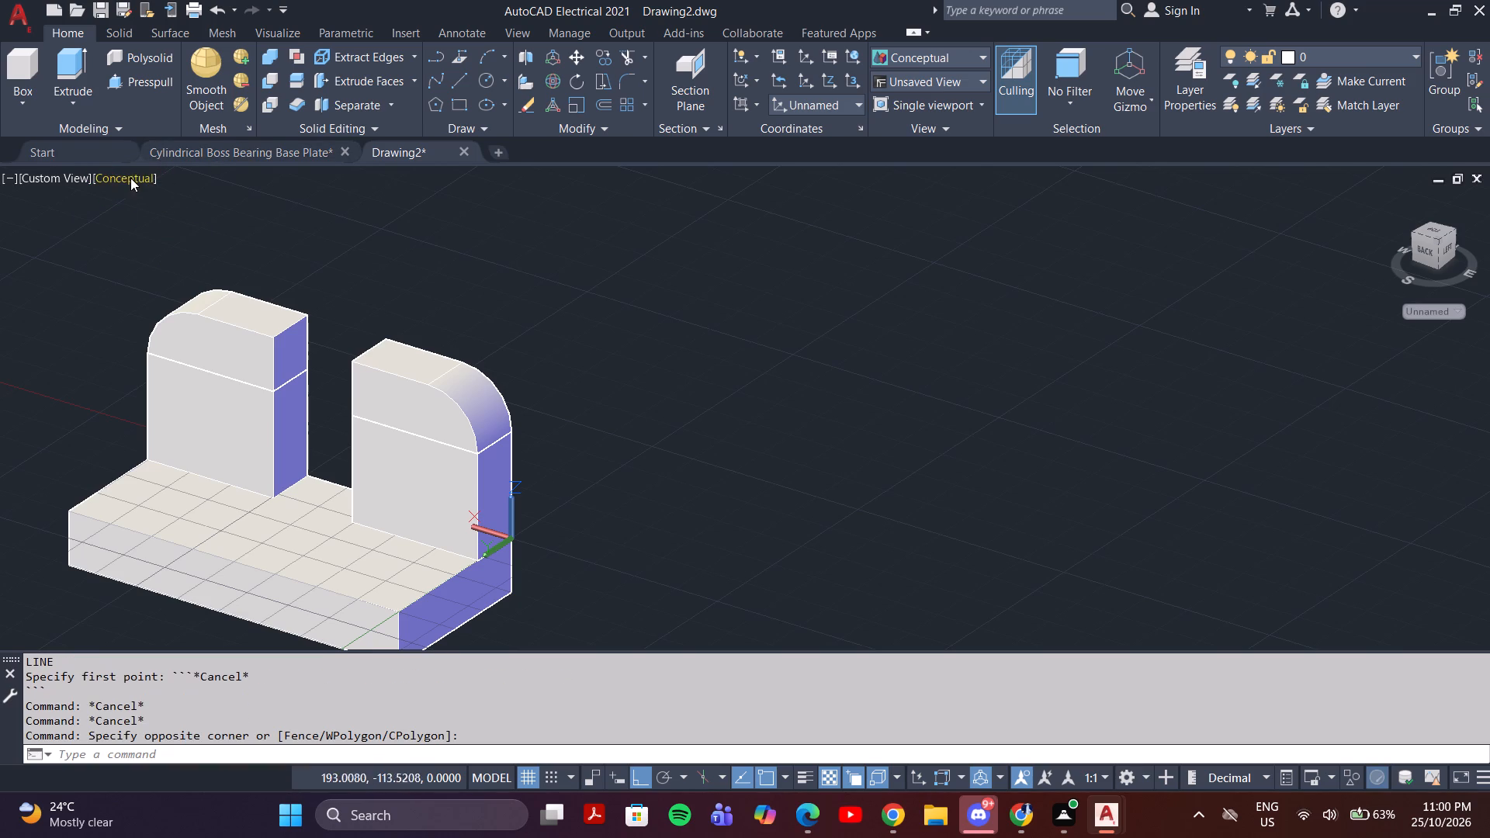
{"action": "left_click", "coordinate": [130, 178]}
{"action": "left_click", "coordinate": [137, 185]}
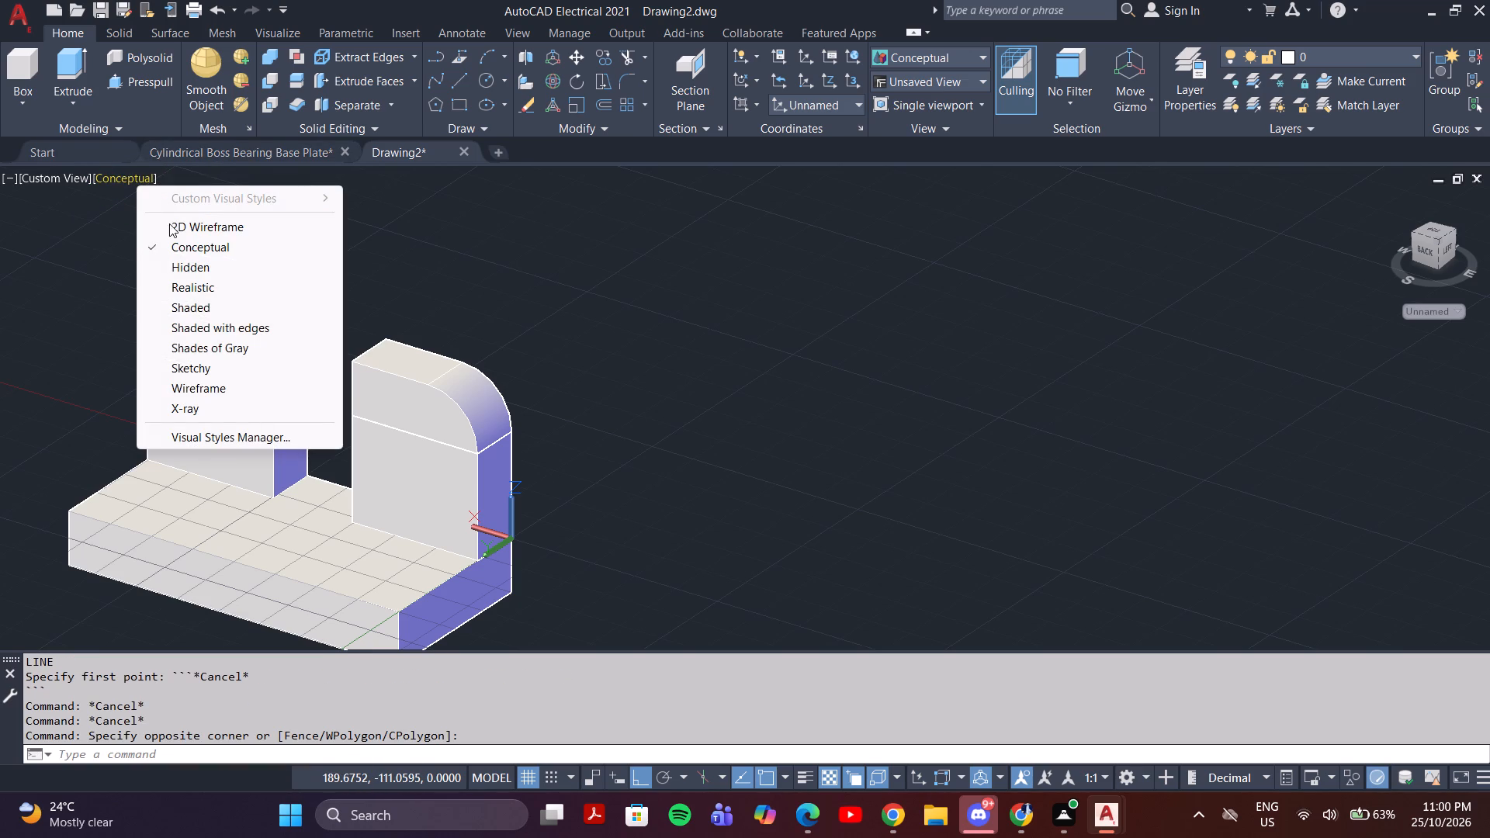
{"action": "left_click", "coordinate": [196, 227]}
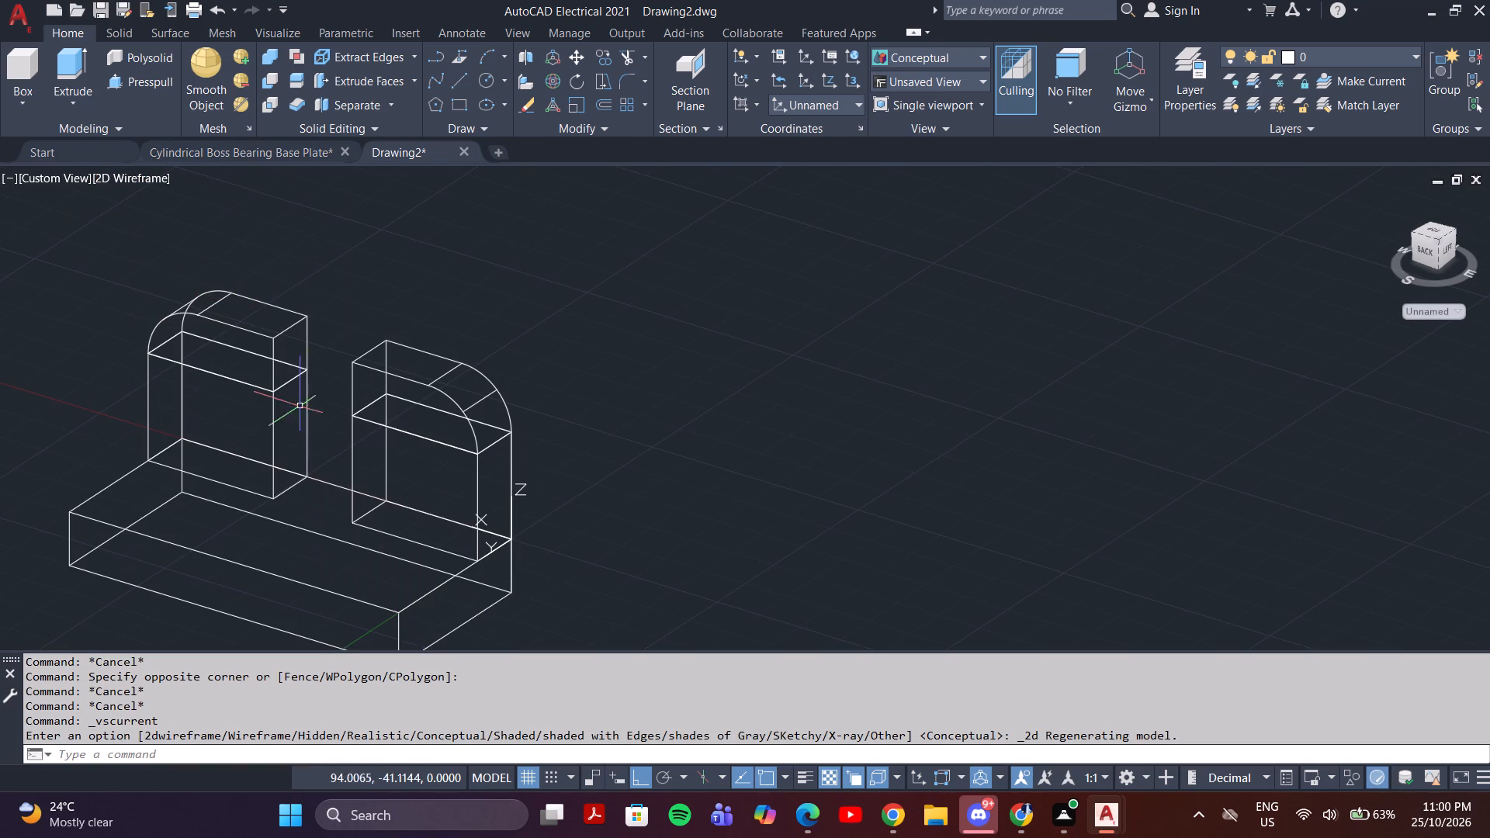
Draw a 30-unit line across the base's top face, starting from the slot's lower corner and heading away from the upright.
{"action": "middle_click_drag", "start_coordinate": [345, 558], "coordinate": [307, 580], "text": "shift"}
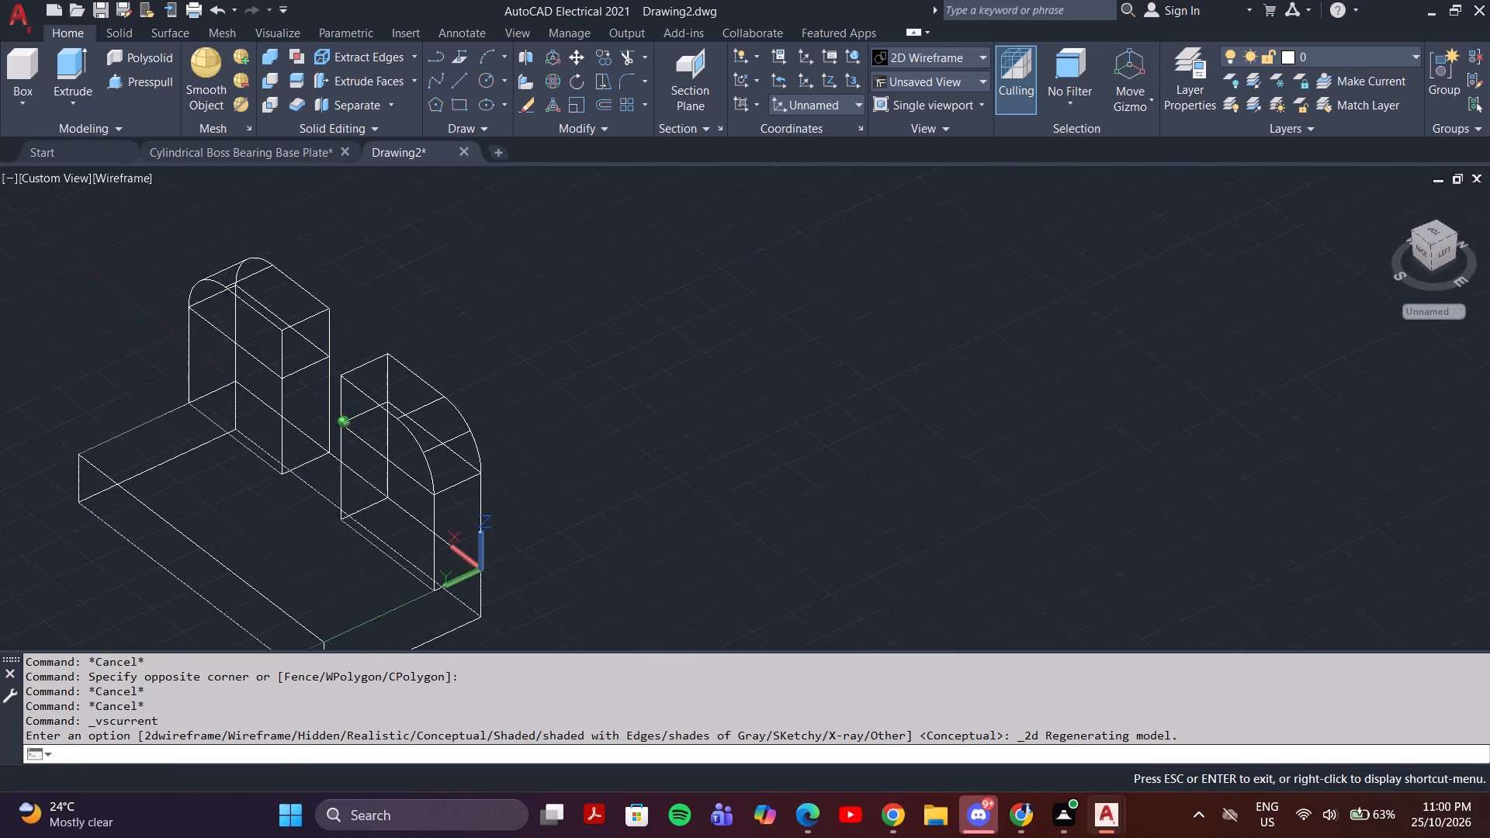
{"action": "middle_click_drag", "start_coordinate": [307, 580], "coordinate": [327, 525], "text": "shift"}
{"action": "key", "text": "l"}
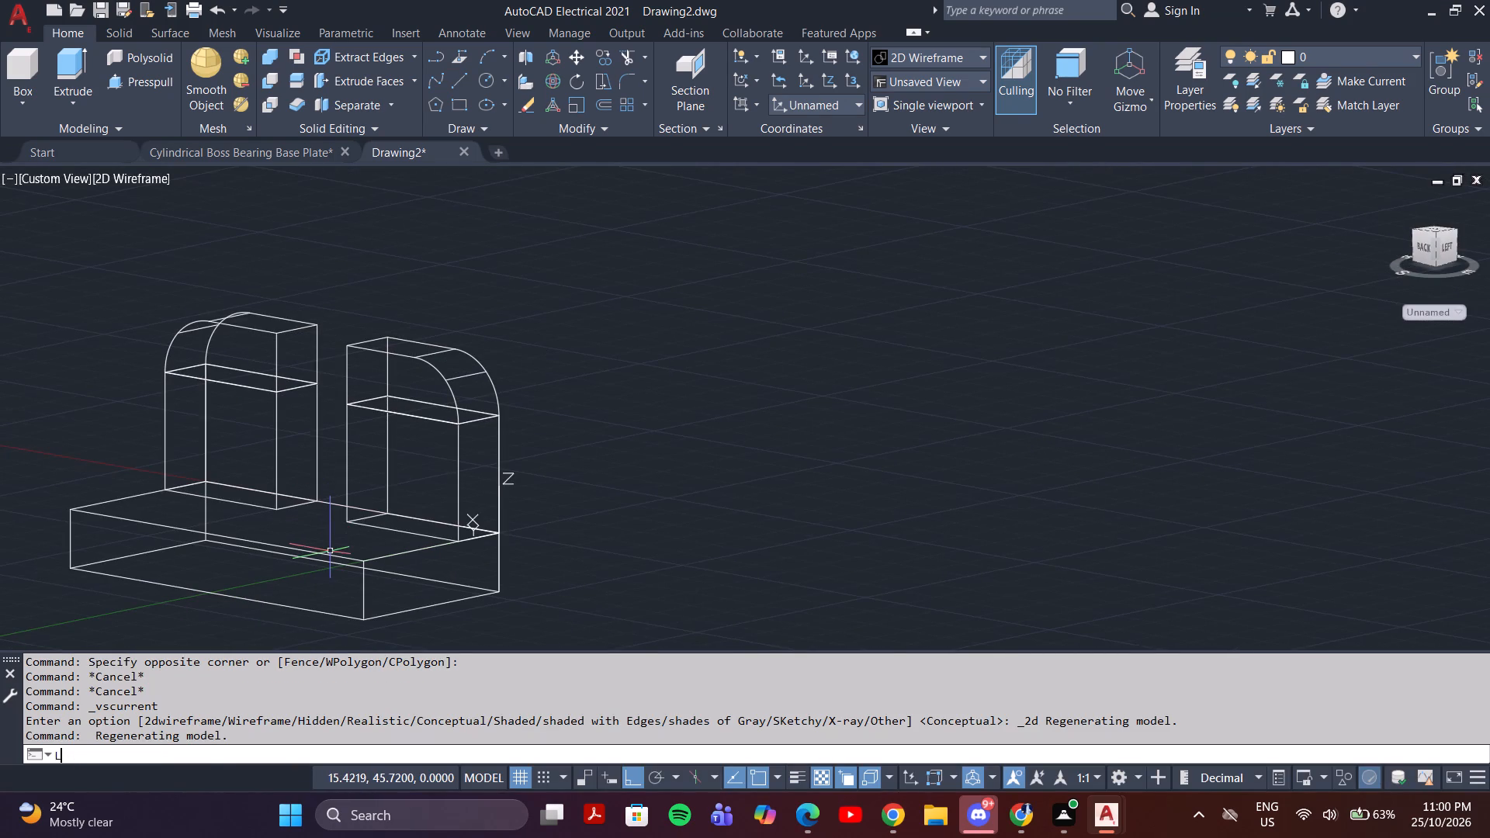
{"action": "key", "text": "Return"}
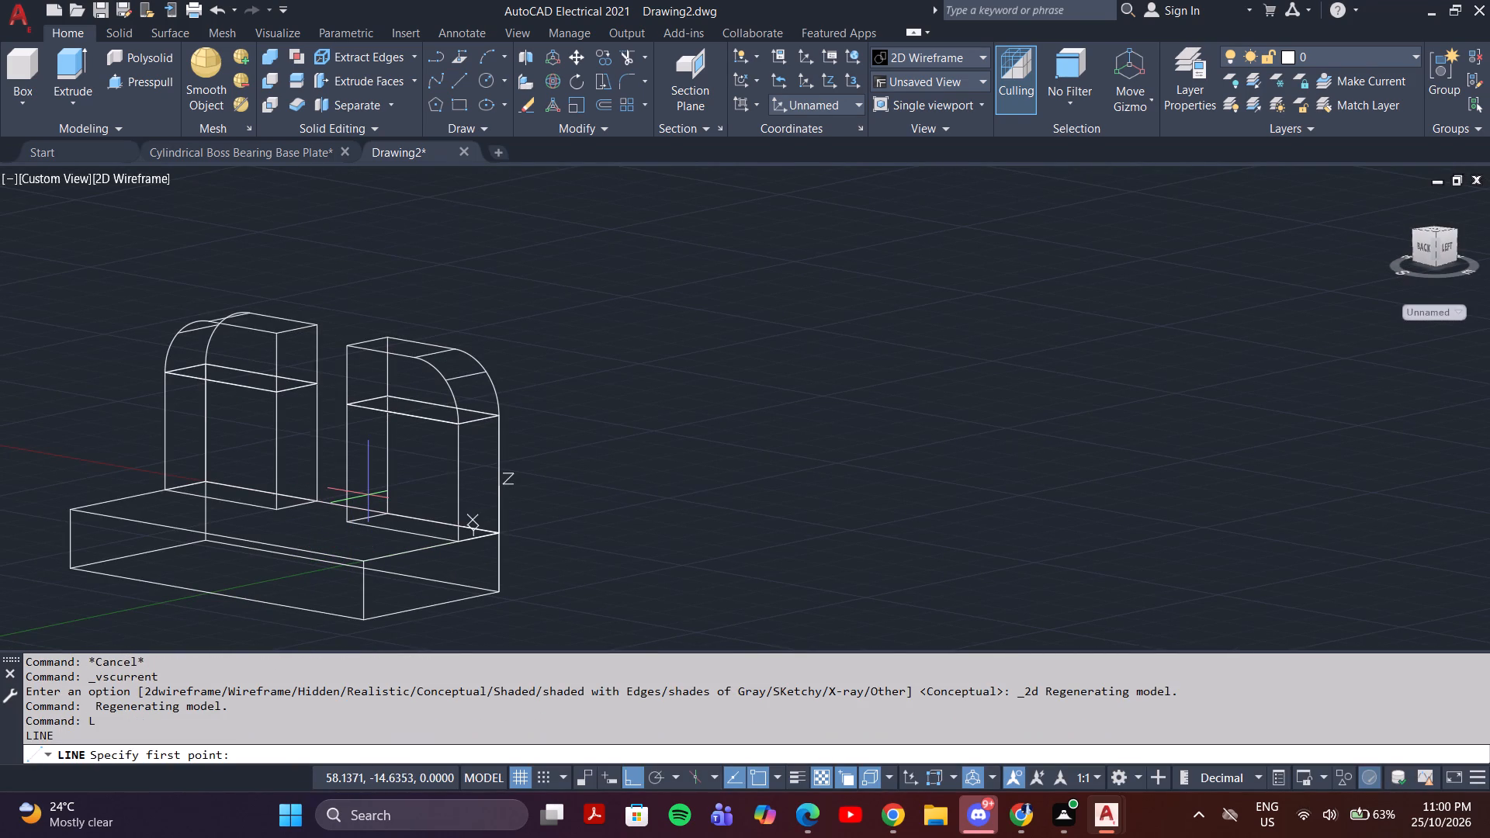
{"action": "middle_click_drag", "start_coordinate": [368, 495], "coordinate": [364, 545], "text": "shift"}
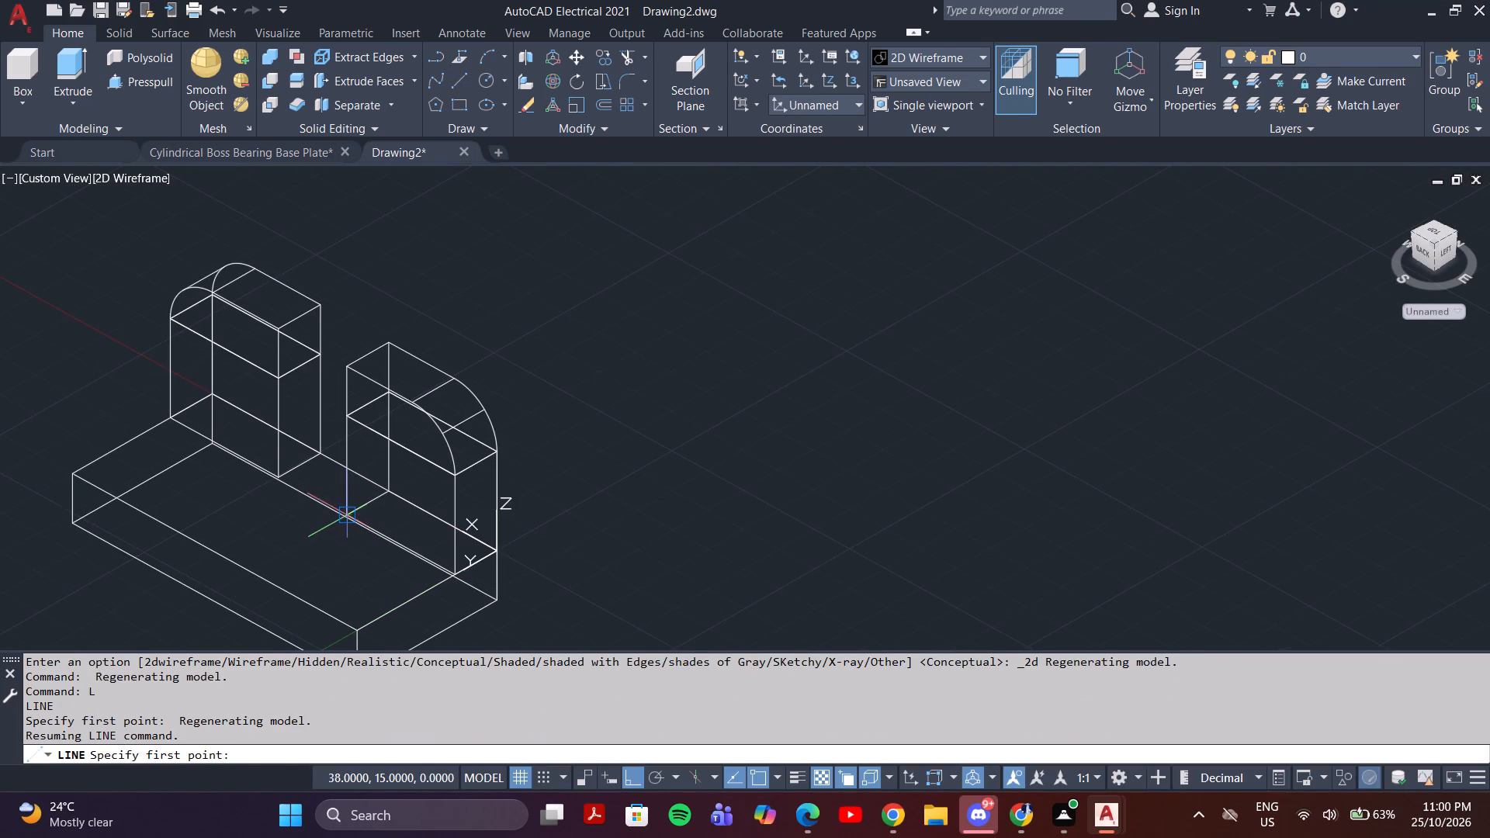
{"action": "left_click", "coordinate": [345, 517]}
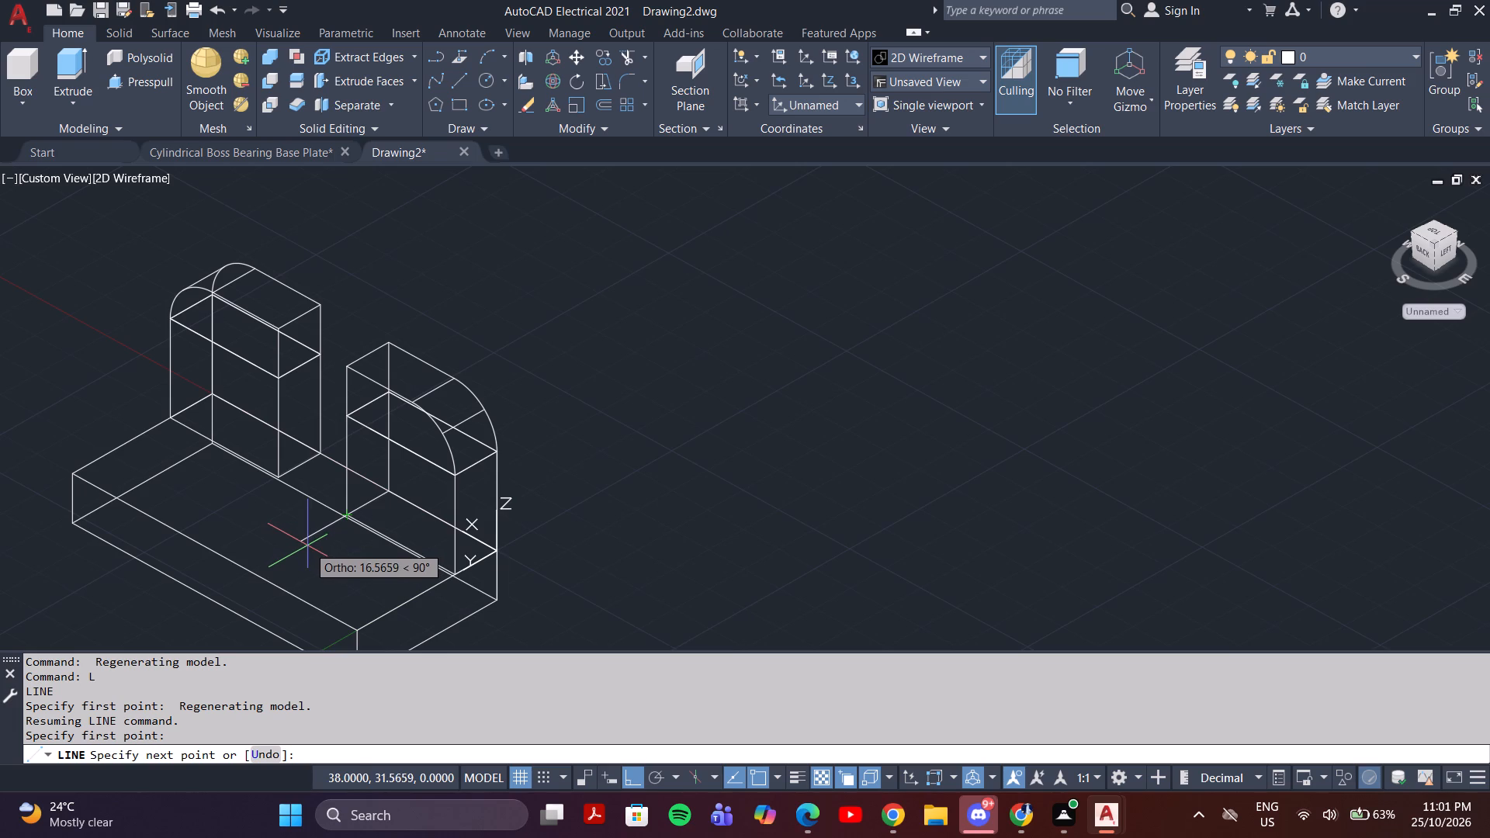
{"action": "type", "text": "30"}
{"action": "key", "text": "Return"}
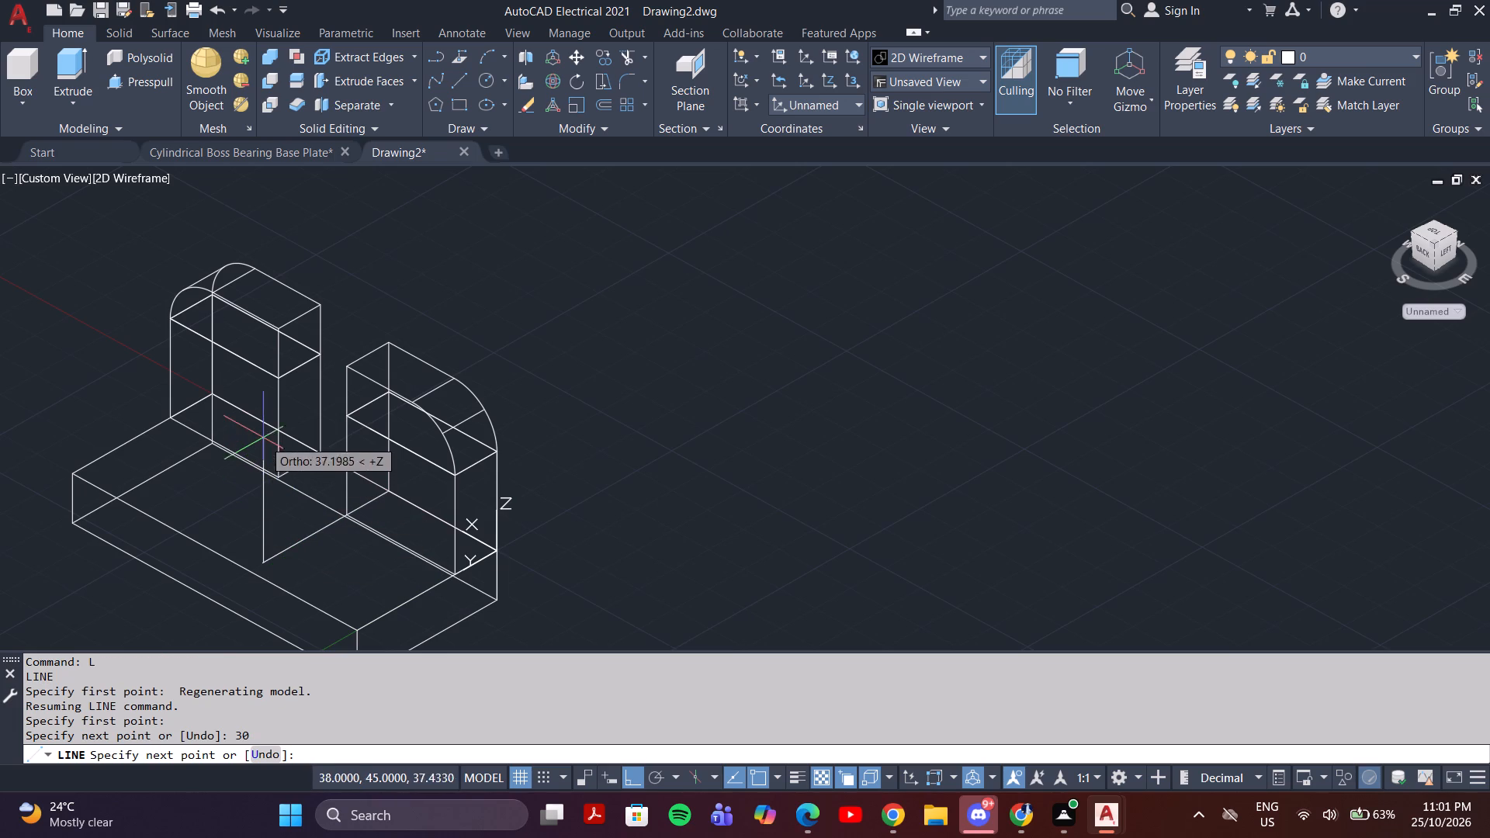
Continue from the end of the 30-unit line with a vertical line about 46 units high.
{"action": "scroll", "coordinate": [262, 419], "scroll_direction": "up", "scroll_amount": 2}
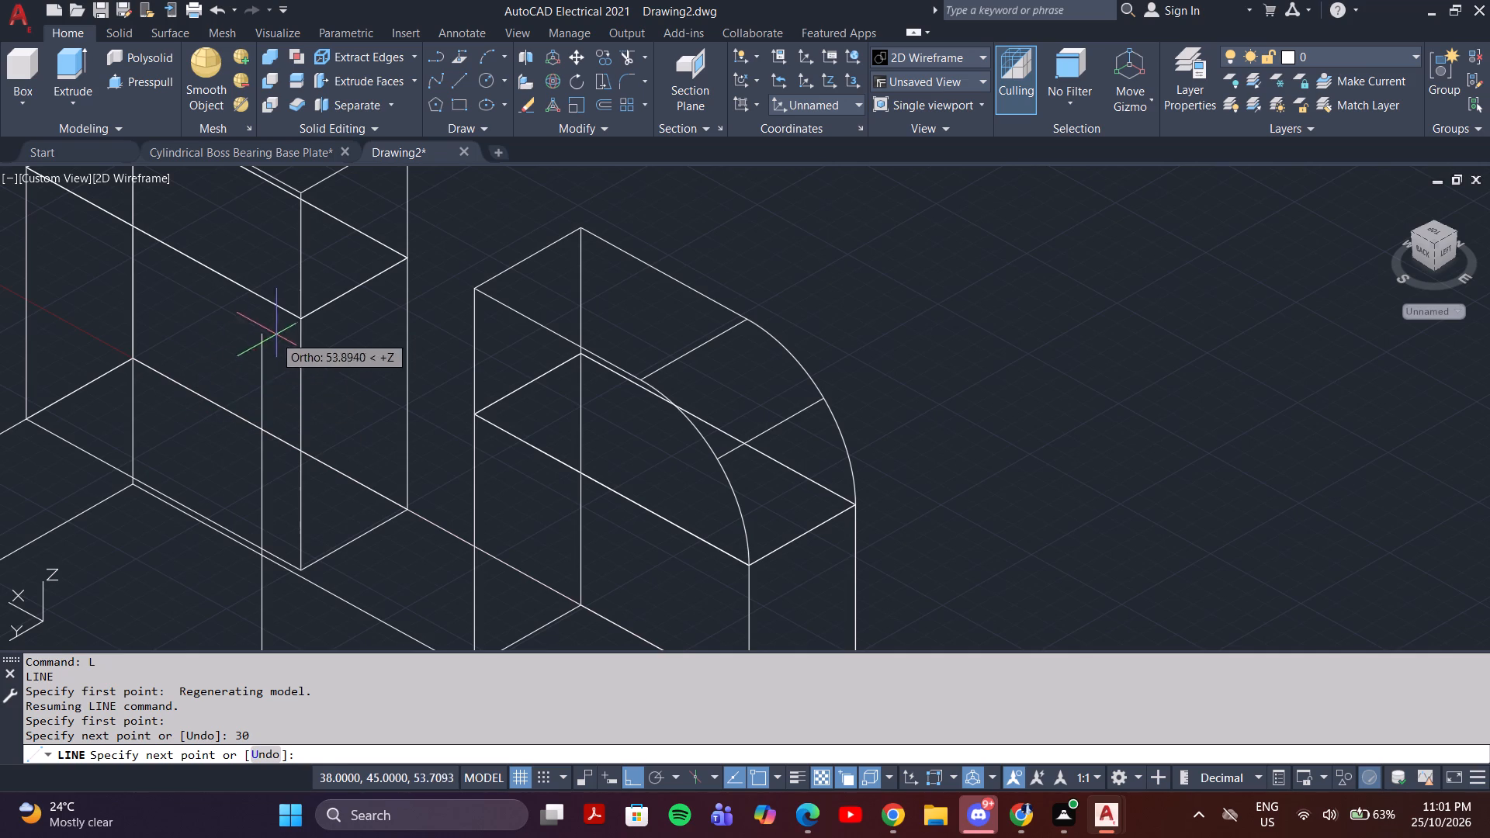
{"action": "middle_click_drag", "start_coordinate": [308, 347], "coordinate": [238, 300], "text": "shift"}
{"action": "middle_click_drag", "start_coordinate": [228, 300], "coordinate": [182, 268]}
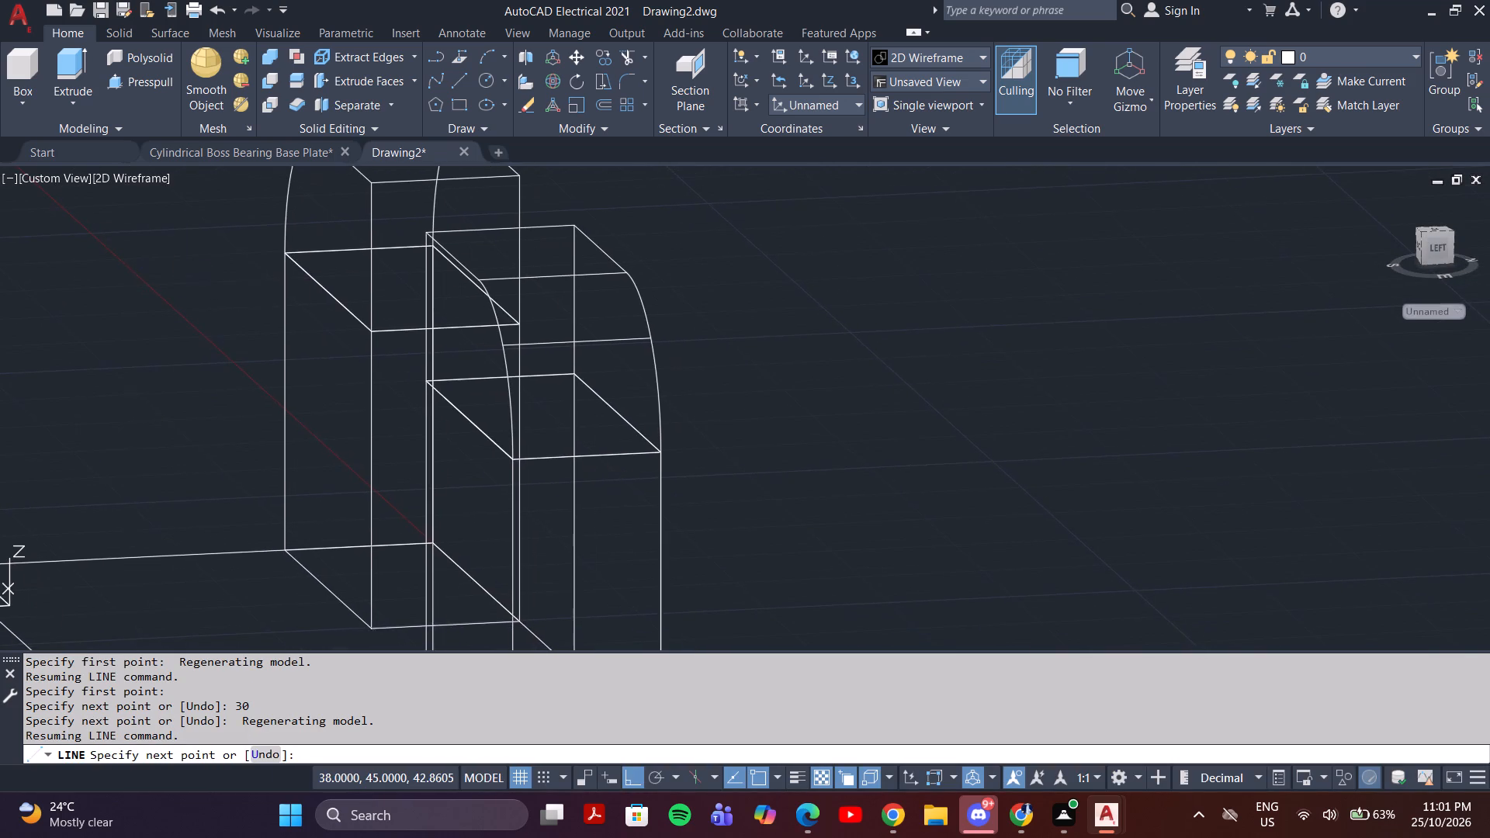
{"action": "middle_click_drag", "start_coordinate": [222, 273], "coordinate": [178, 265], "text": "shift"}
{"action": "scroll", "coordinate": [180, 265], "scroll_direction": "down", "scroll_amount": 1}
{"action": "left_click", "coordinate": [187, 224]}
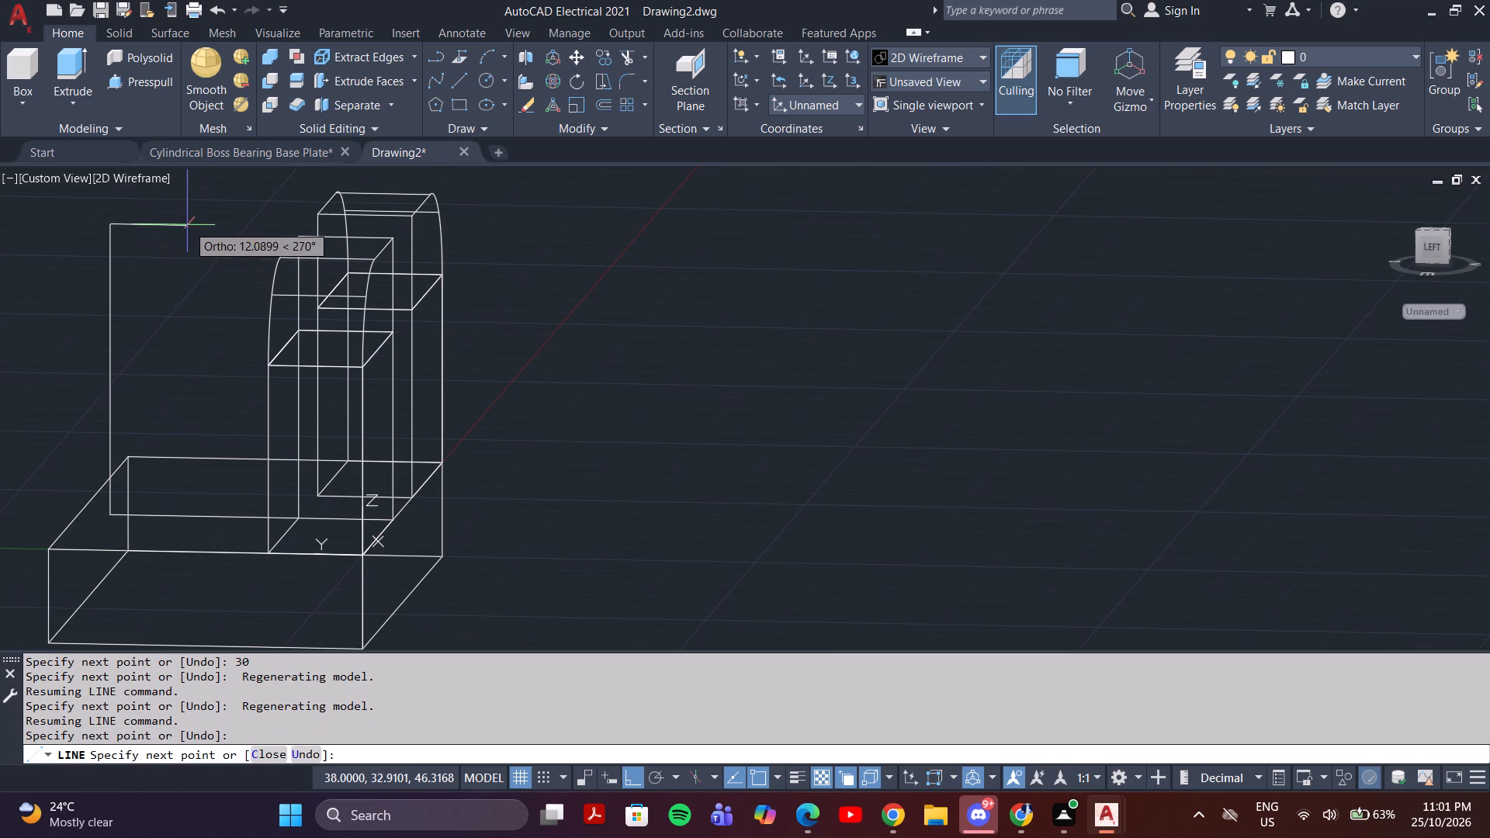
{"action": "key", "text": "Escape"}
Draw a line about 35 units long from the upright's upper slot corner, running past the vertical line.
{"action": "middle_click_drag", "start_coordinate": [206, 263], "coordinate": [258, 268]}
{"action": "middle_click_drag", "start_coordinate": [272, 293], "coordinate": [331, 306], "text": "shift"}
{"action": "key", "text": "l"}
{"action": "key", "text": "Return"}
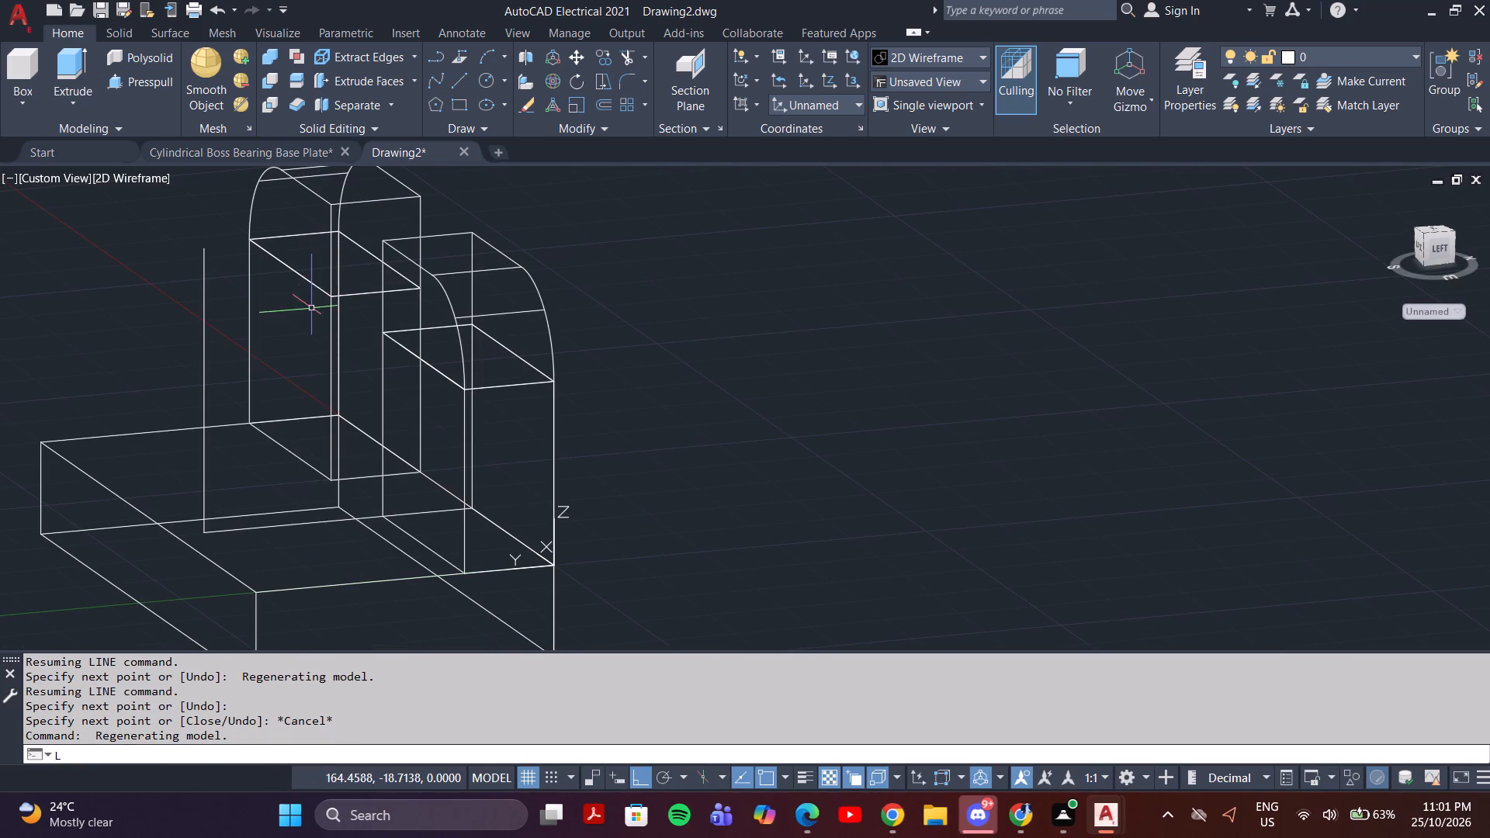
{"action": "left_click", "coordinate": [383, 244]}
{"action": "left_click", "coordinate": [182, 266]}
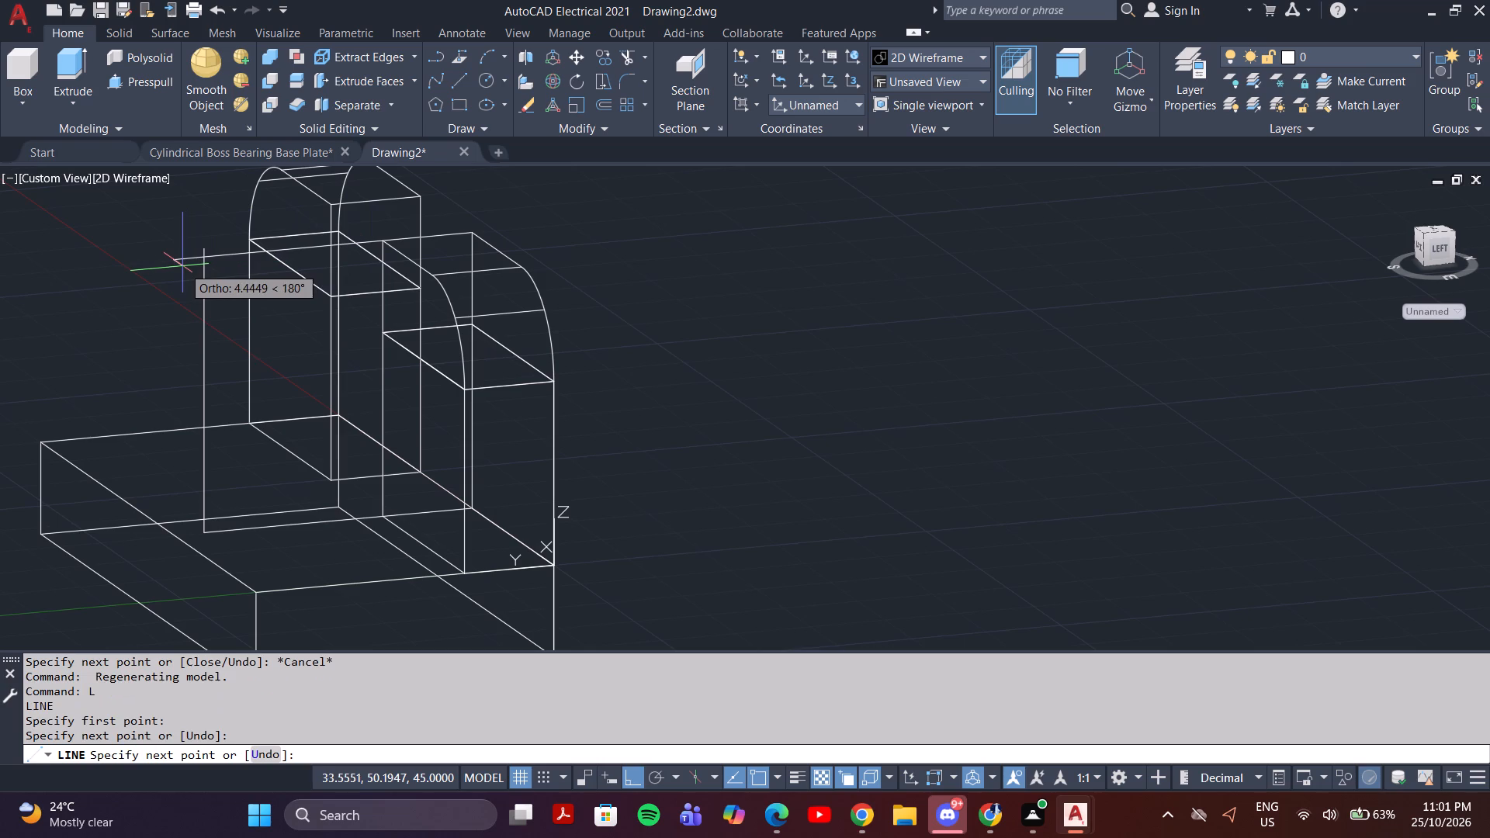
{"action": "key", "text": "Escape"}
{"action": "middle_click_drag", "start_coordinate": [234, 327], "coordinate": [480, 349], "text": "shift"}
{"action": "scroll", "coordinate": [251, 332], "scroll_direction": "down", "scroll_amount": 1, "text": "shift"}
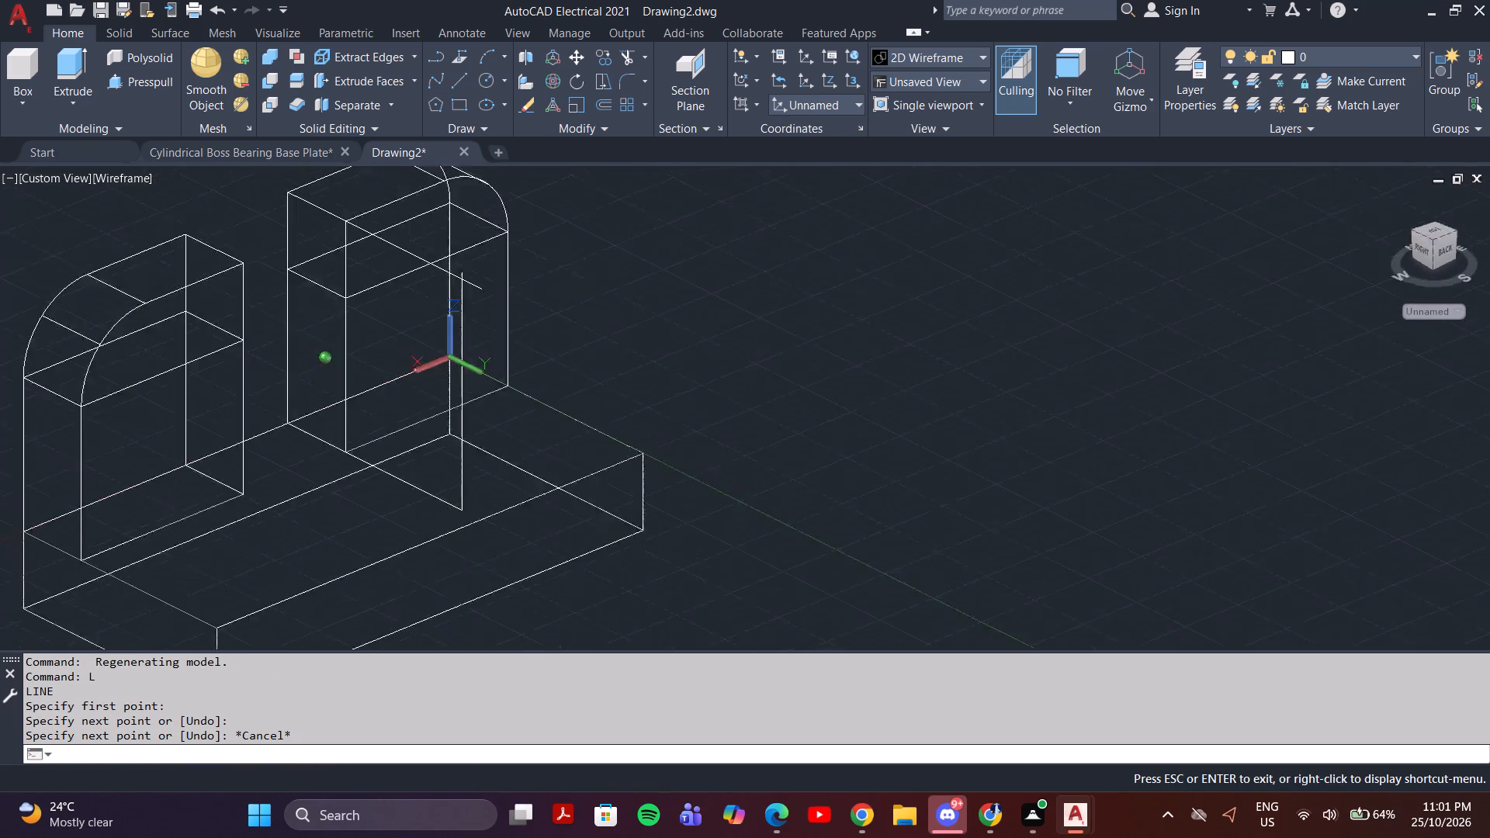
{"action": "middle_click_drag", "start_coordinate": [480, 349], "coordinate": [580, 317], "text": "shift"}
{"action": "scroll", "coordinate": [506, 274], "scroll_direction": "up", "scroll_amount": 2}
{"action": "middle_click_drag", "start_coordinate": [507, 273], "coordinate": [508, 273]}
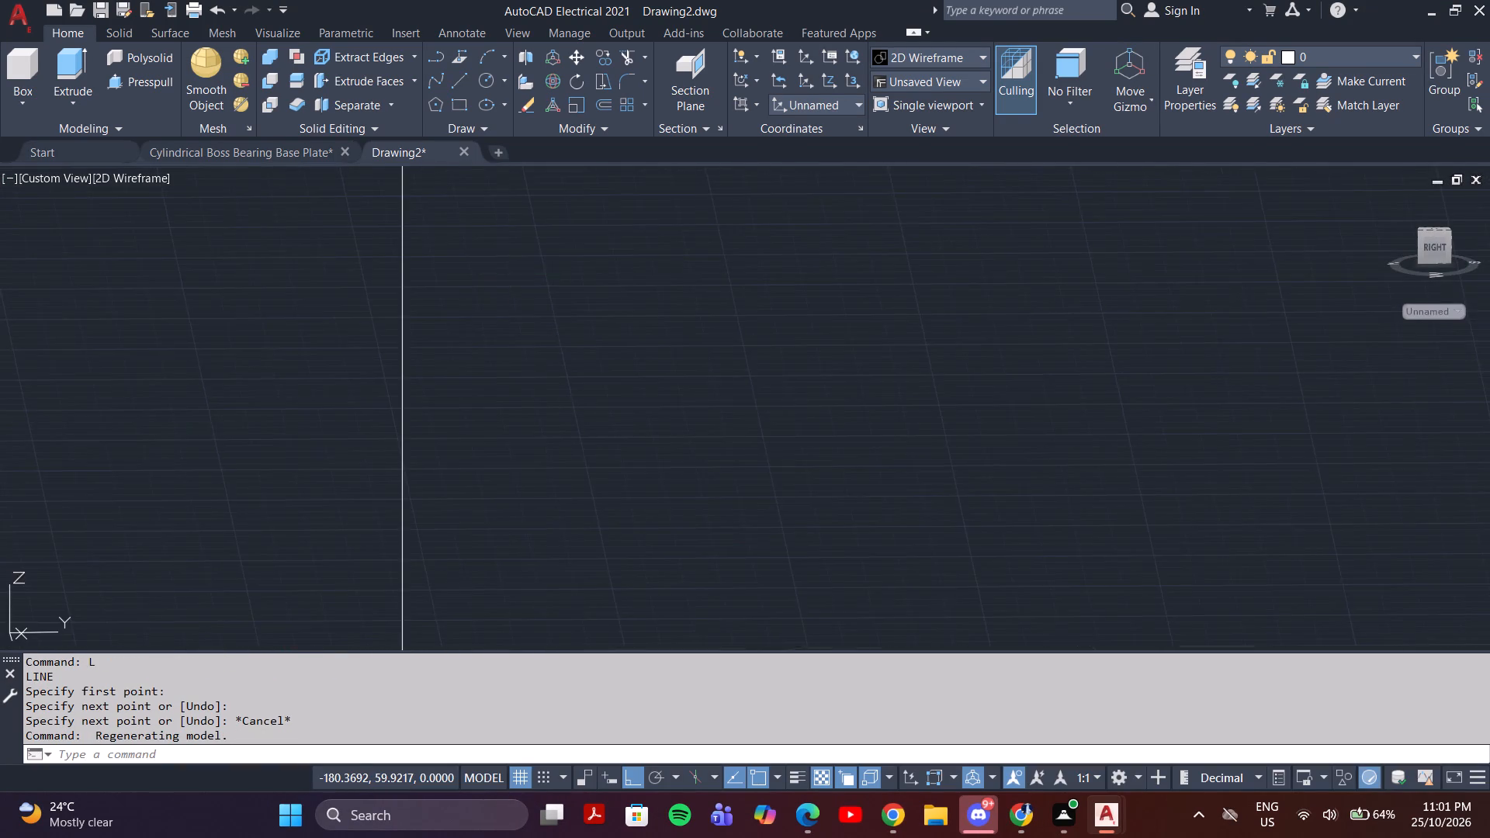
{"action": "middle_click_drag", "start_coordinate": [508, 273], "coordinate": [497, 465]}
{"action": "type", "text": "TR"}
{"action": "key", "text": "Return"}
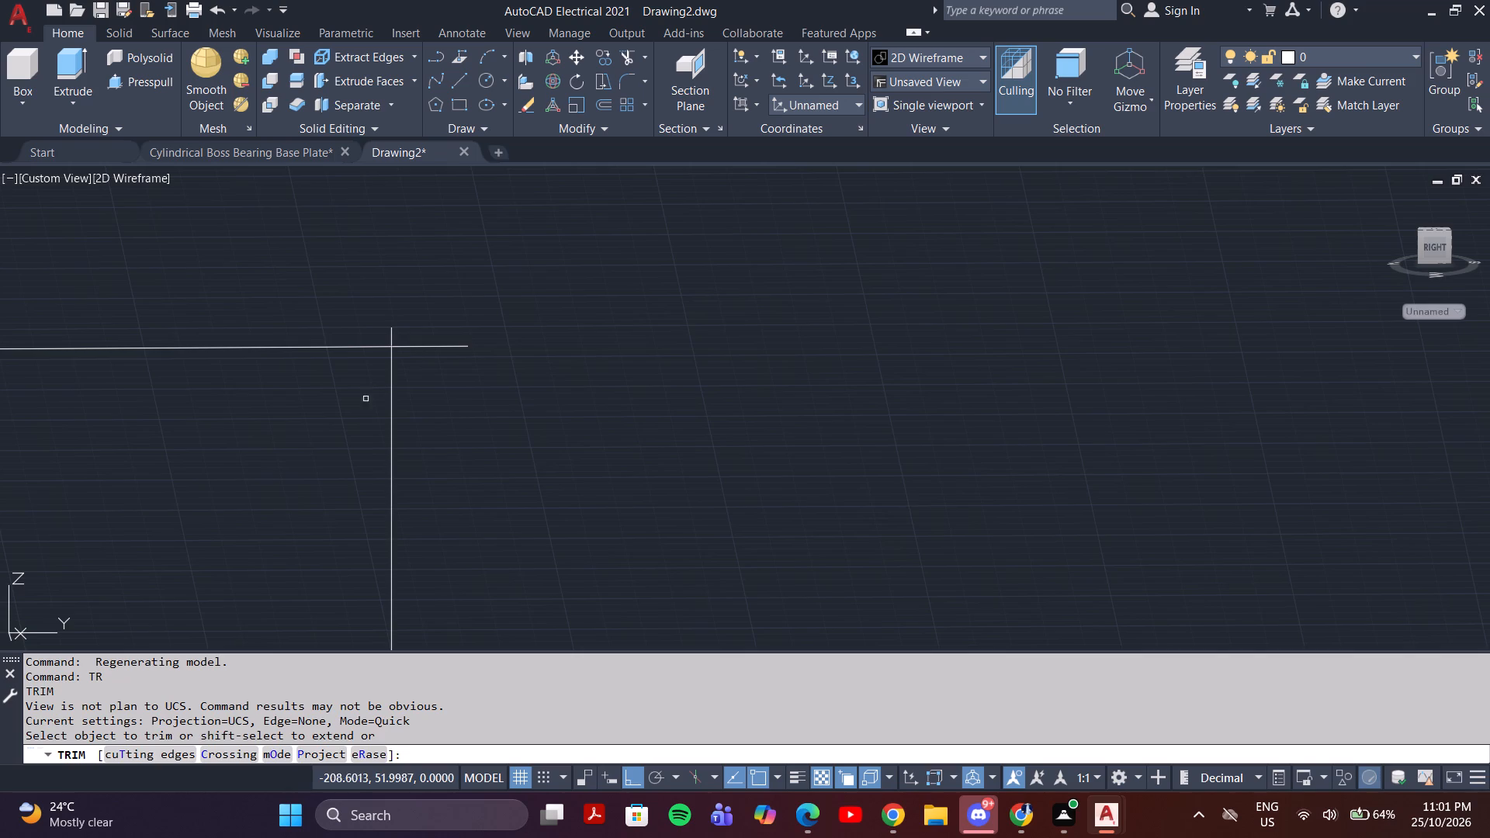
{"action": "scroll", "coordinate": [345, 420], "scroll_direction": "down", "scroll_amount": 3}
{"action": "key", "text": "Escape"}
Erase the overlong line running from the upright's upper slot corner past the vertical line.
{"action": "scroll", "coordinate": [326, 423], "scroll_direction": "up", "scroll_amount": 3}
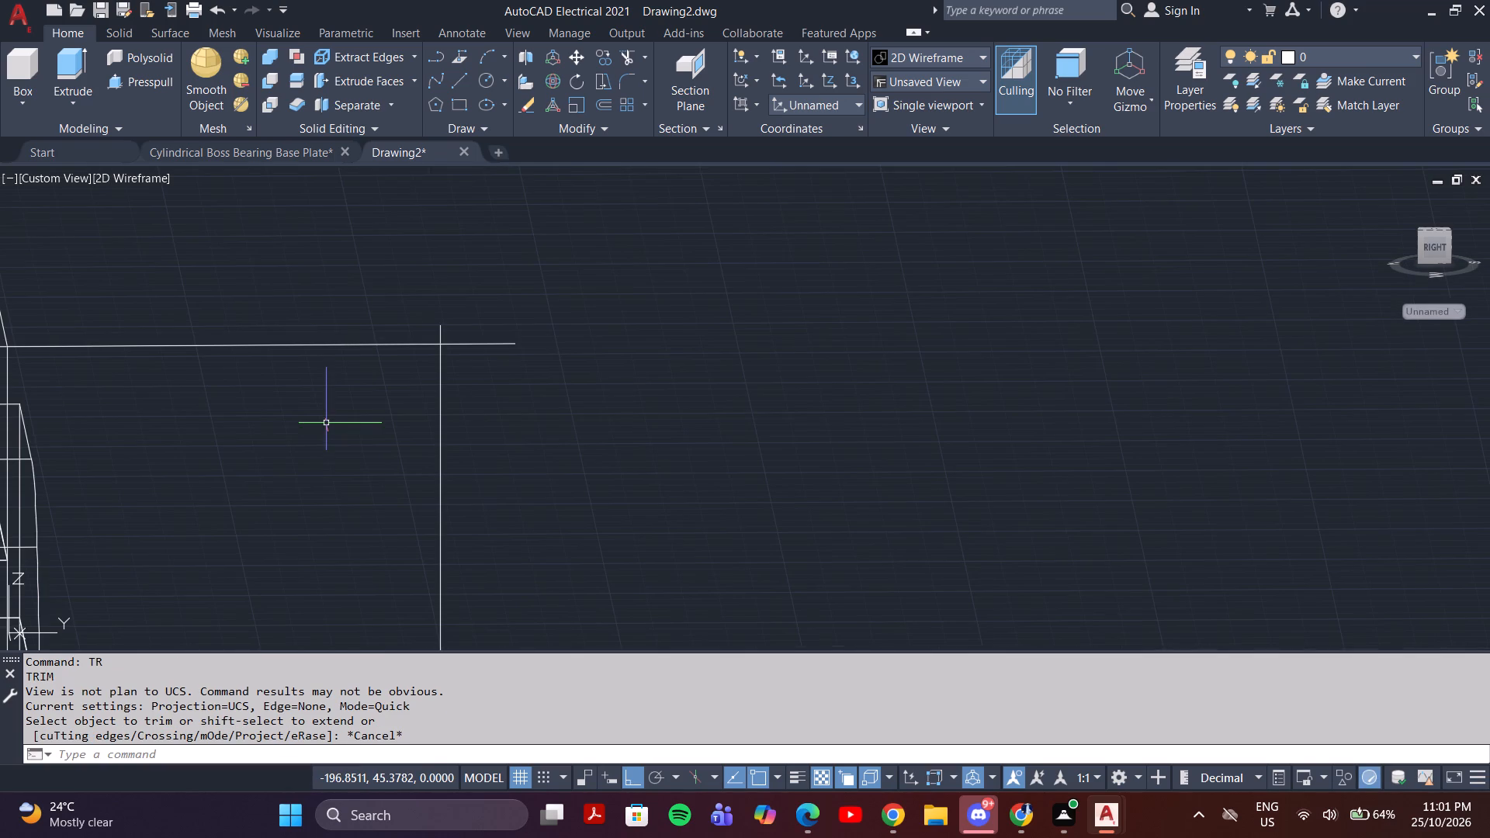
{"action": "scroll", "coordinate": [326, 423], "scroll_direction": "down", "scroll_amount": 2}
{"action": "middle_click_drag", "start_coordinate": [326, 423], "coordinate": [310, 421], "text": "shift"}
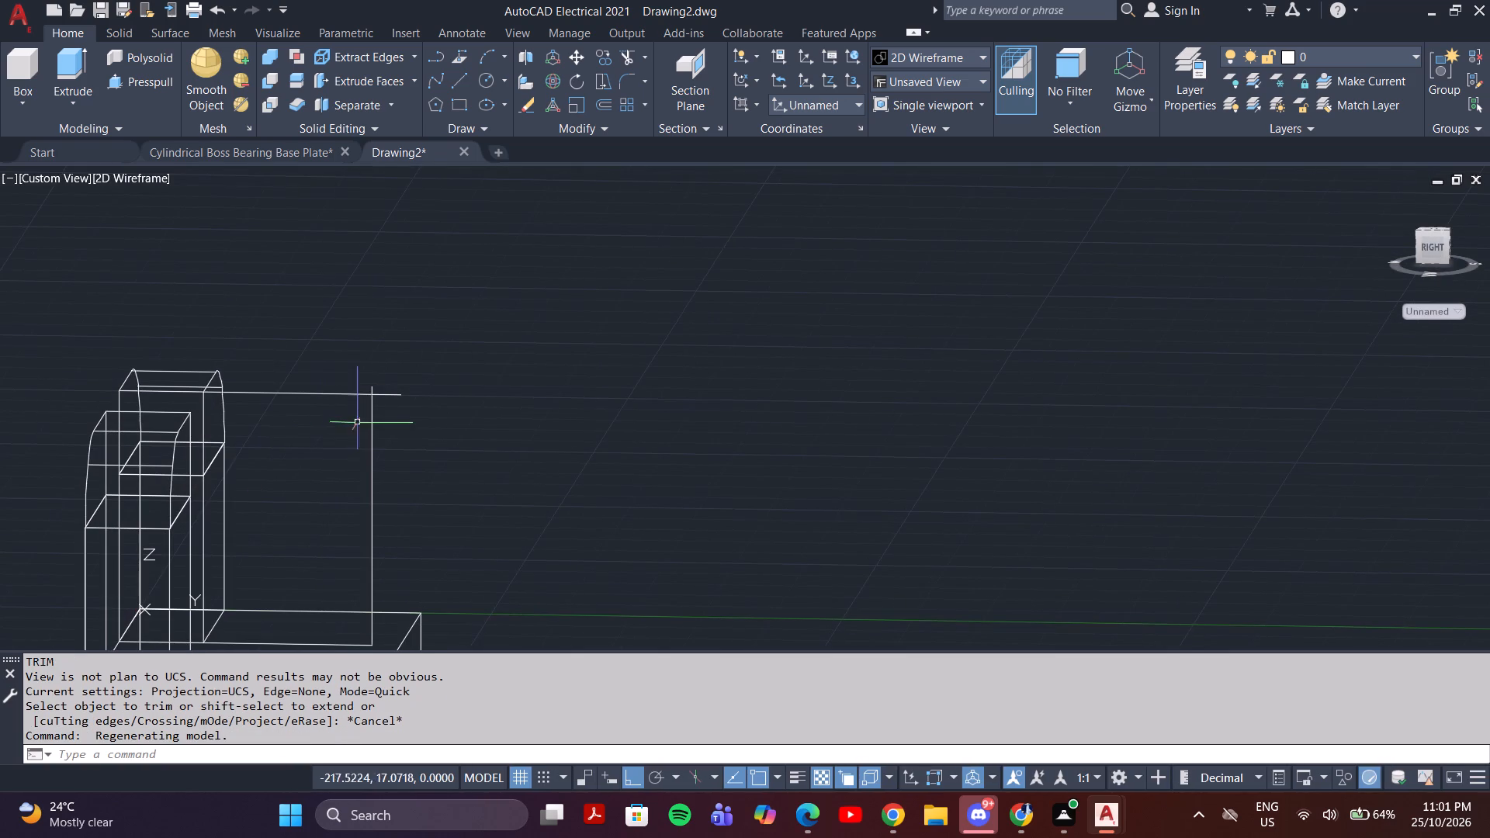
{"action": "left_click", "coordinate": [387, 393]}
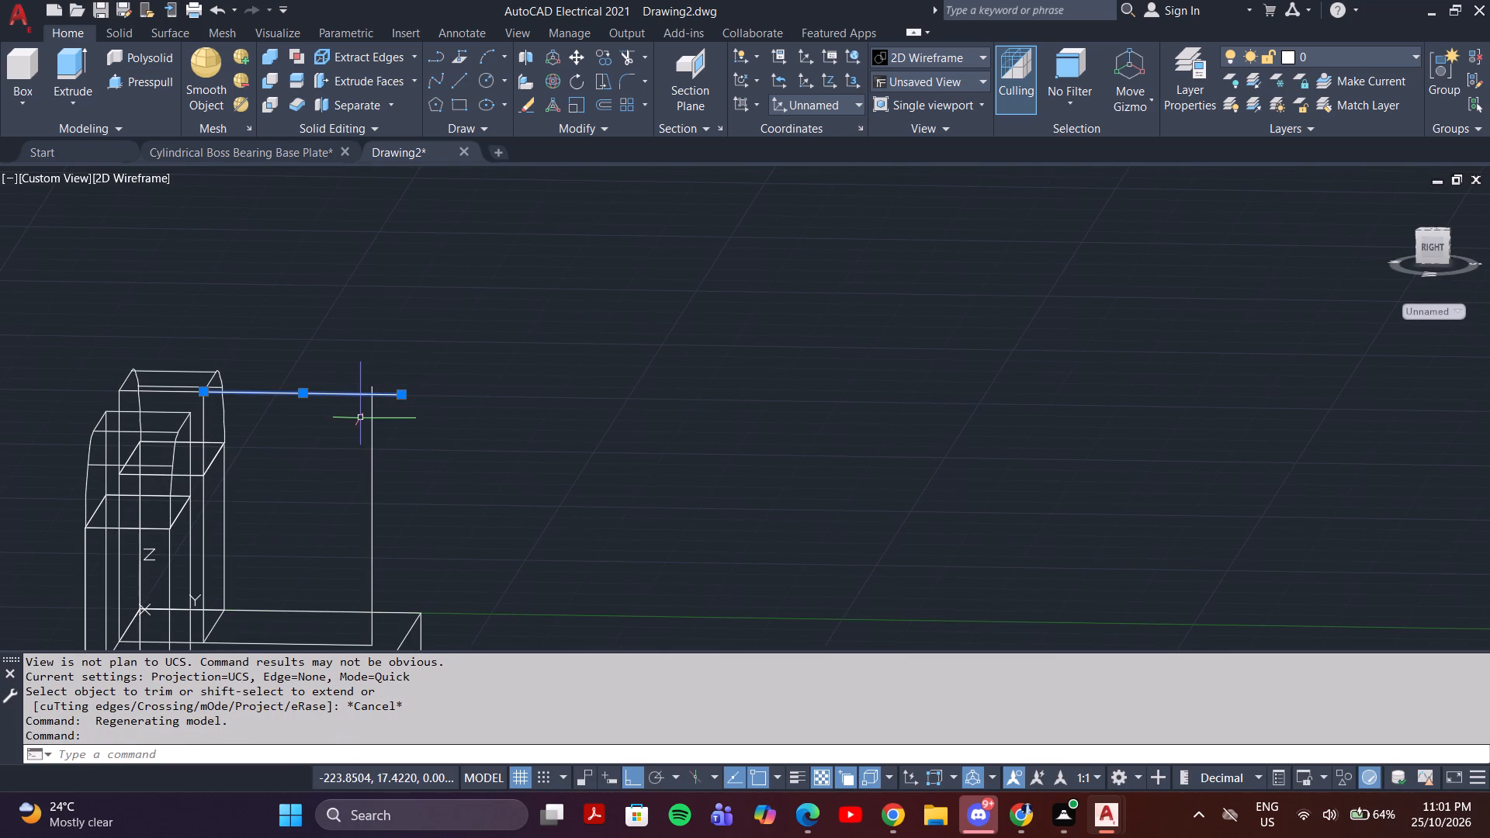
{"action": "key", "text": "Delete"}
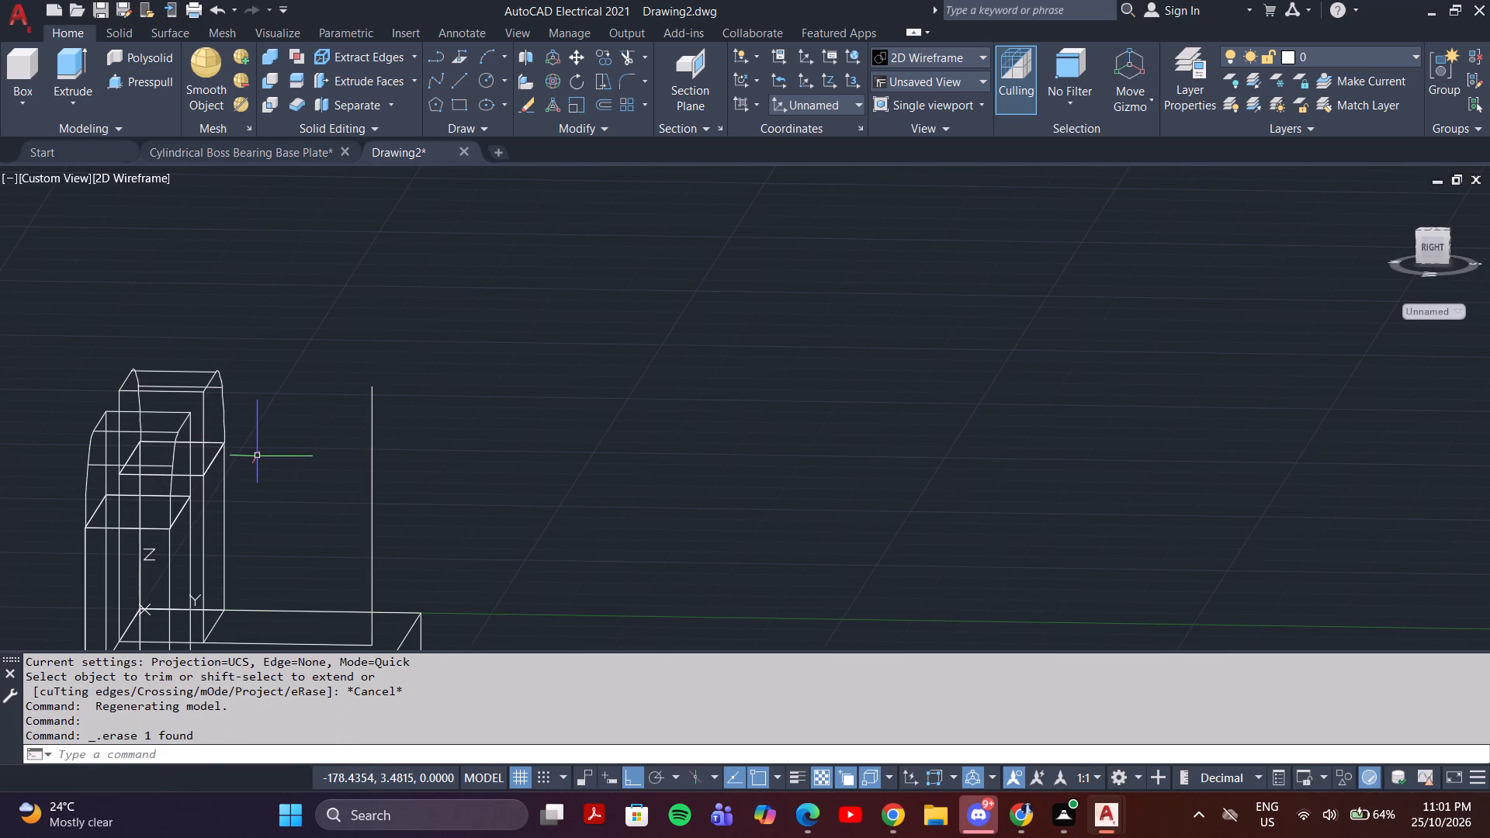
Draw a 30-unit line from the upright's upper slot corner, parallel to the line on the base's top face.
{"action": "key", "text": "l"}
{"action": "key", "text": "Return"}
{"action": "middle_click_drag", "start_coordinate": [244, 439], "coordinate": [224, 446], "text": "shift"}
{"action": "scroll", "coordinate": [224, 446], "scroll_direction": "down", "scroll_amount": 1, "text": "shift"}
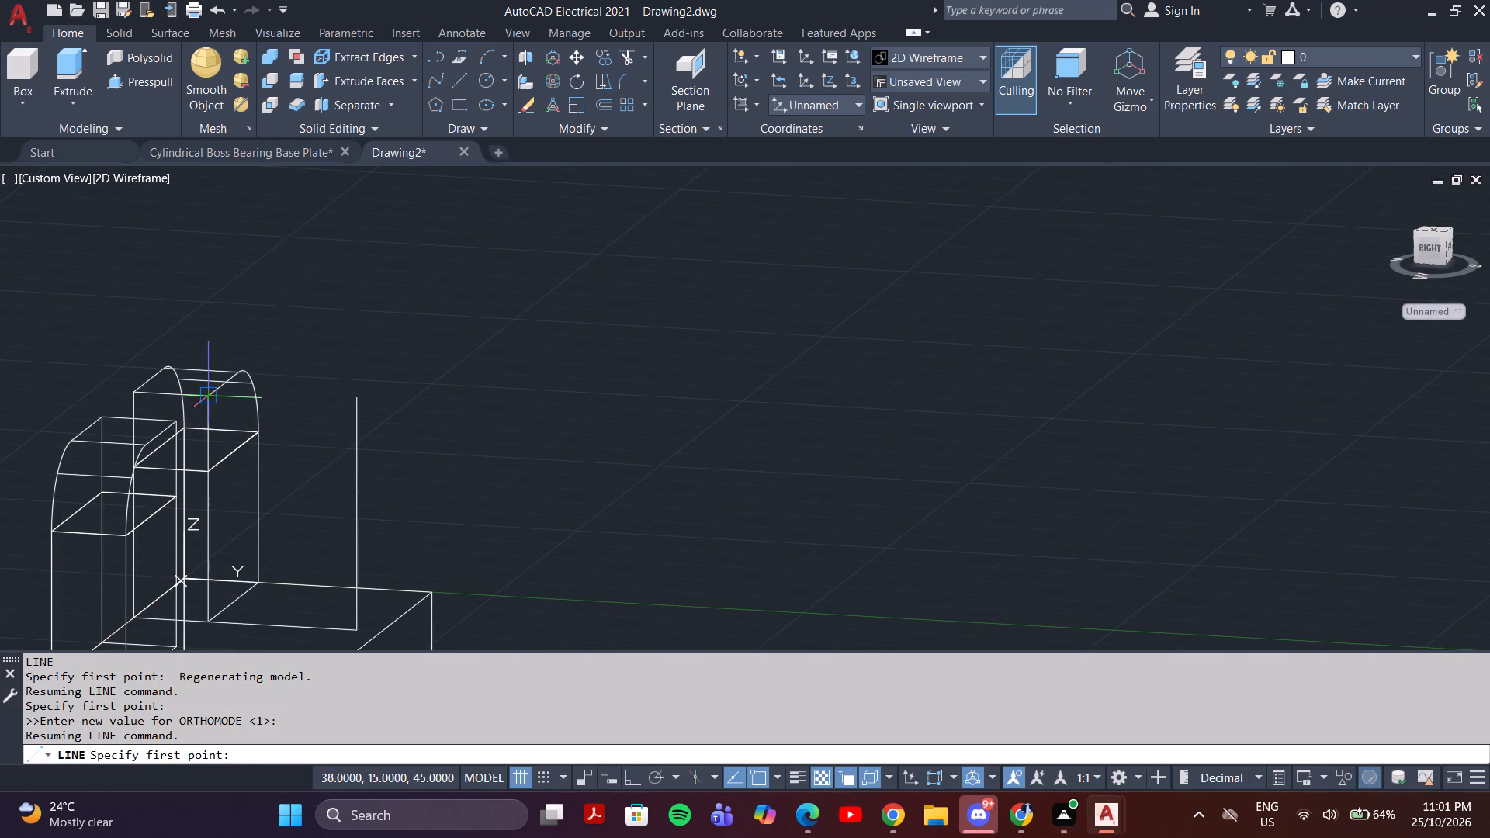
{"action": "left_click", "coordinate": [210, 396]}
{"action": "key", "text": "F8"}
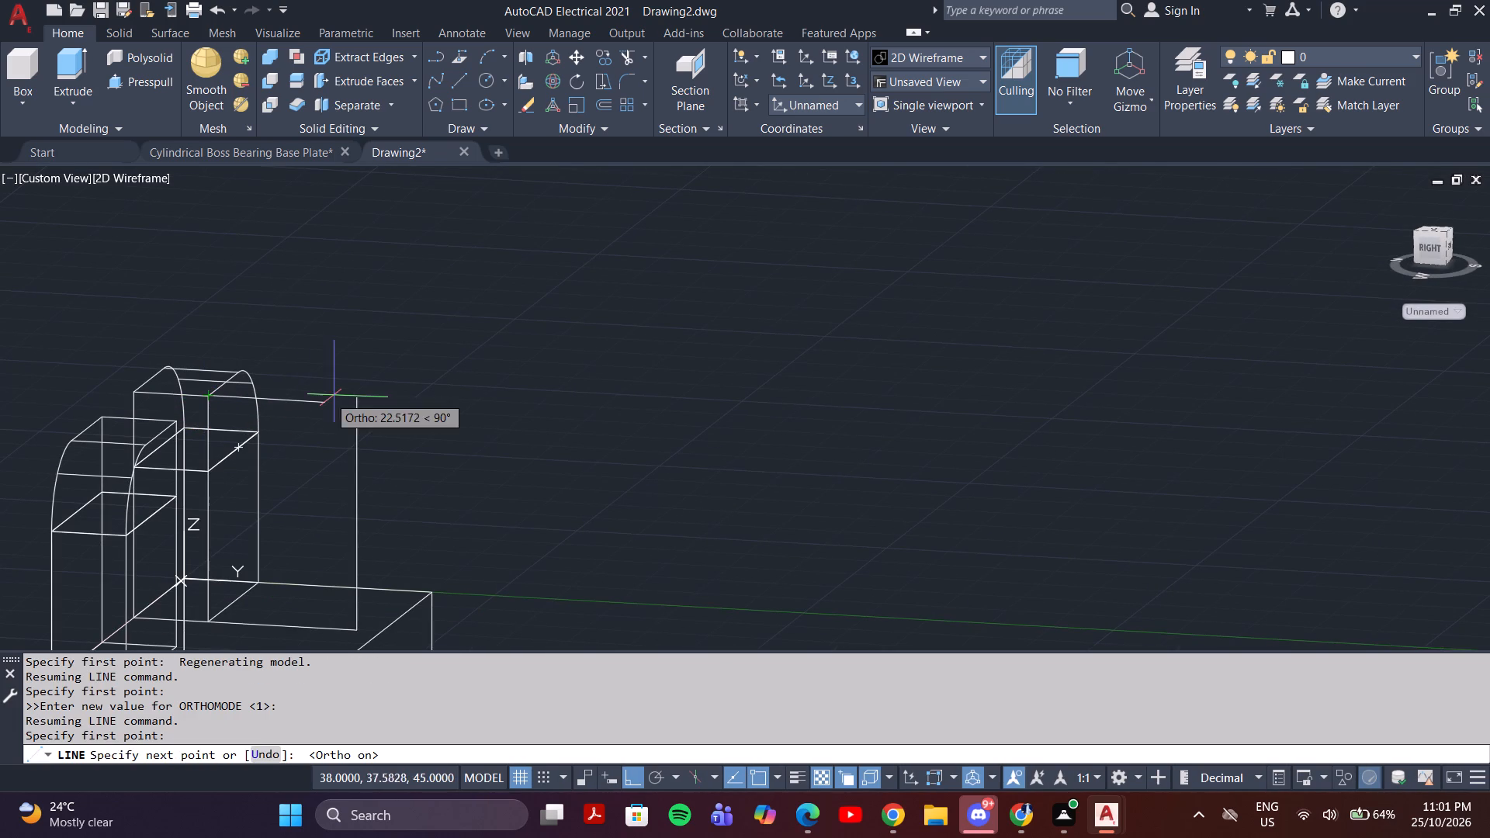
{"action": "type", "text": "30"}
{"action": "key", "text": "Return"}
{"action": "key", "text": "Escape"}
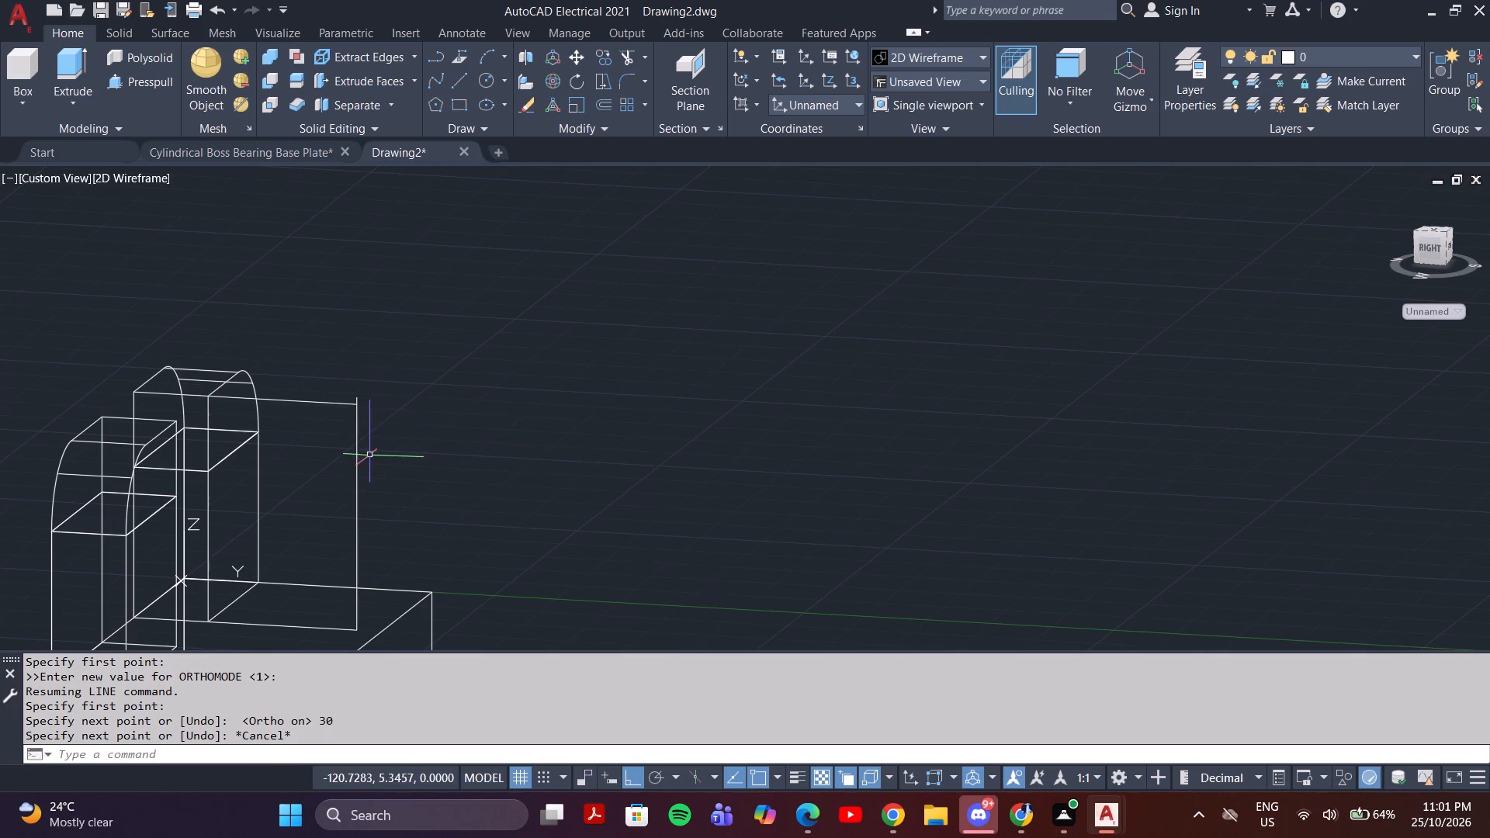
Erase the overlong vertical line standing at the outer end of the base line.
{"action": "left_click", "coordinate": [358, 435]}
{"action": "key", "text": "Delete"}
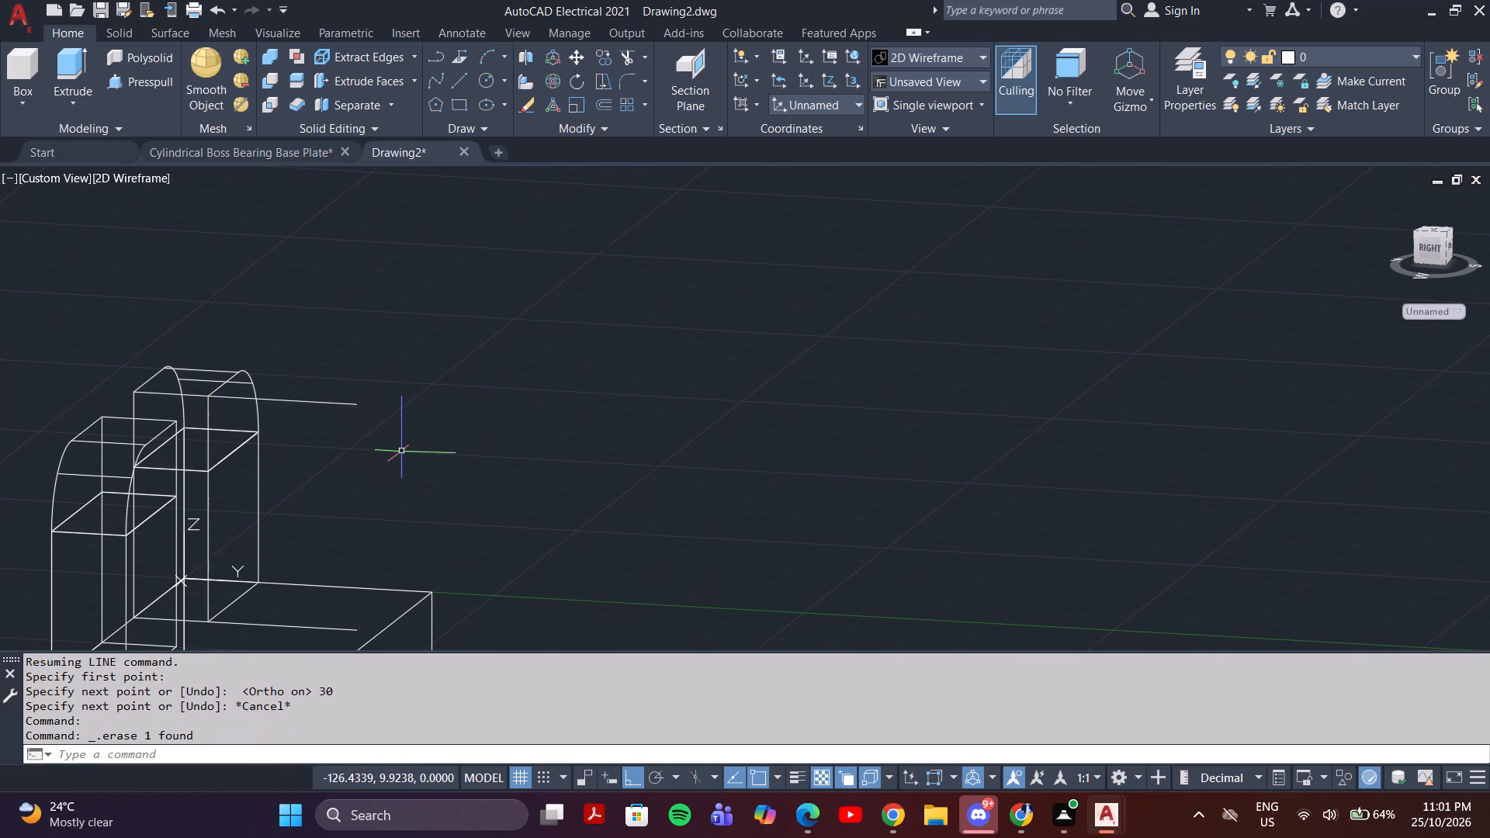
Draw a vertical line about 45 units high joining the outer ends of the lower and upper 30-unit lines.
{"action": "key", "text": "l"}
{"action": "key", "text": "Return"}
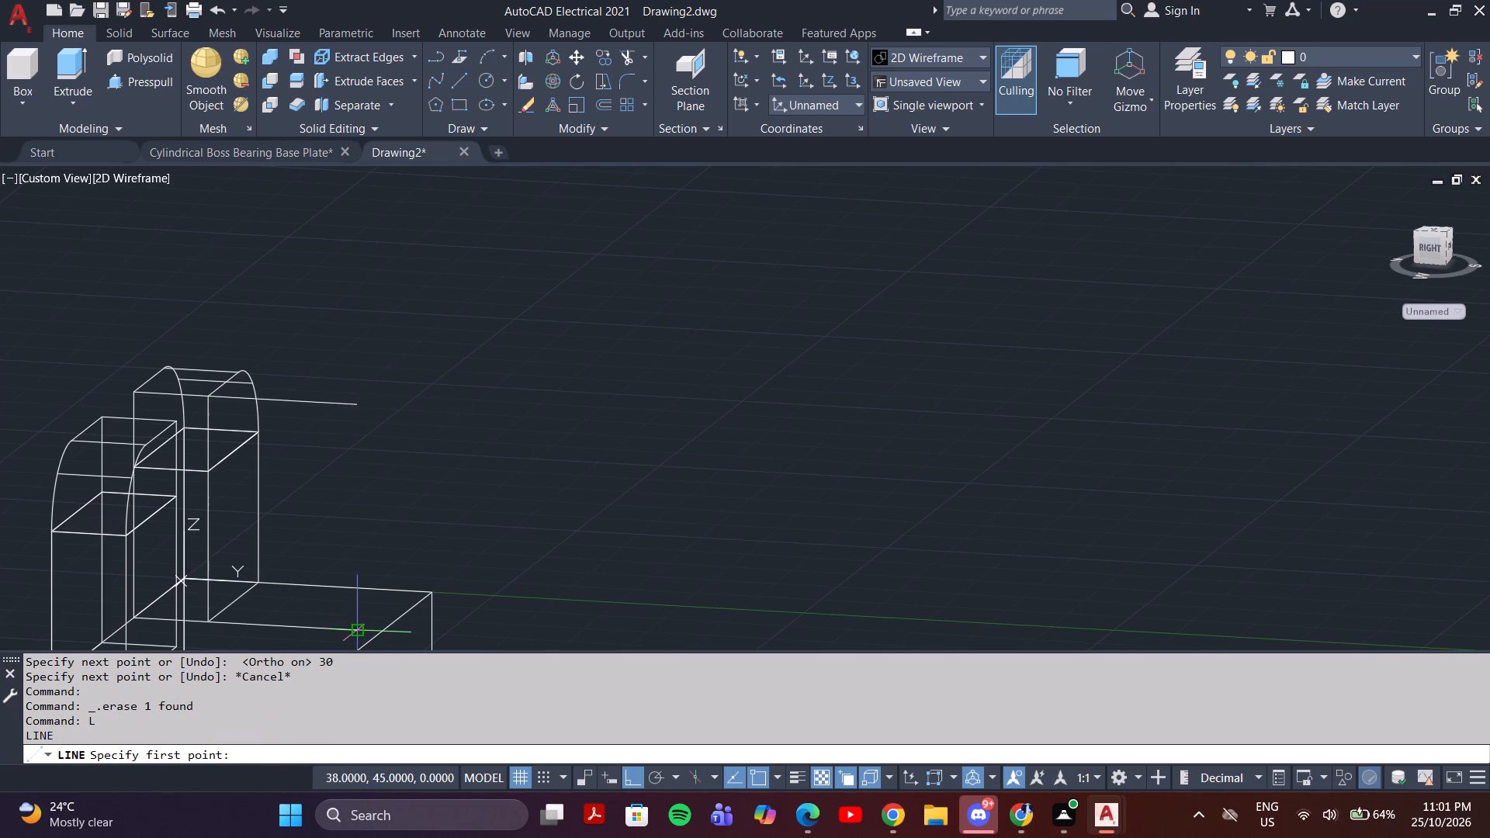
{"action": "left_click", "coordinate": [360, 632]}
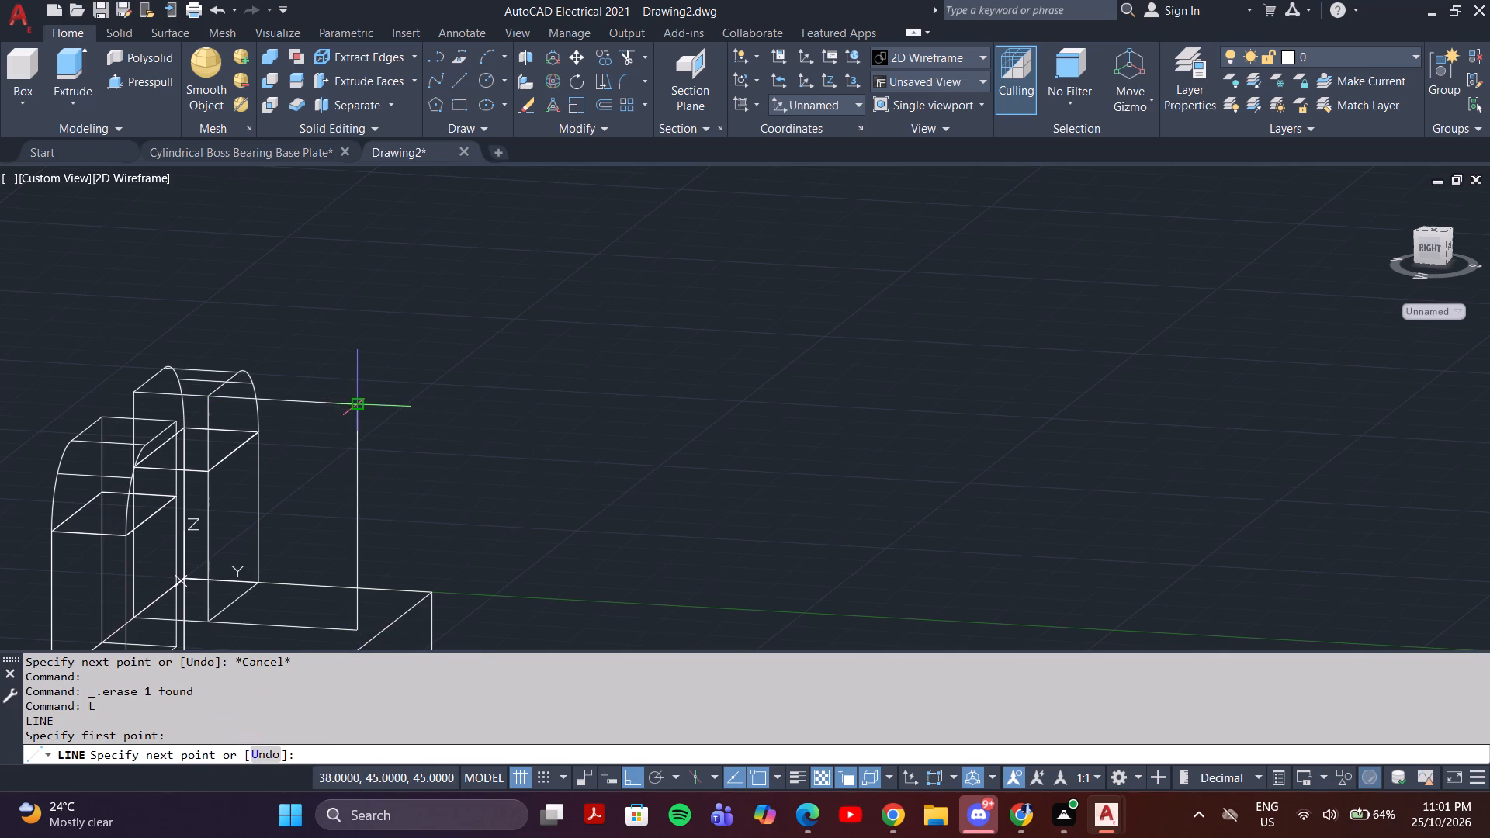
{"action": "left_click", "coordinate": [356, 407]}
{"action": "key", "text": "Escape"}
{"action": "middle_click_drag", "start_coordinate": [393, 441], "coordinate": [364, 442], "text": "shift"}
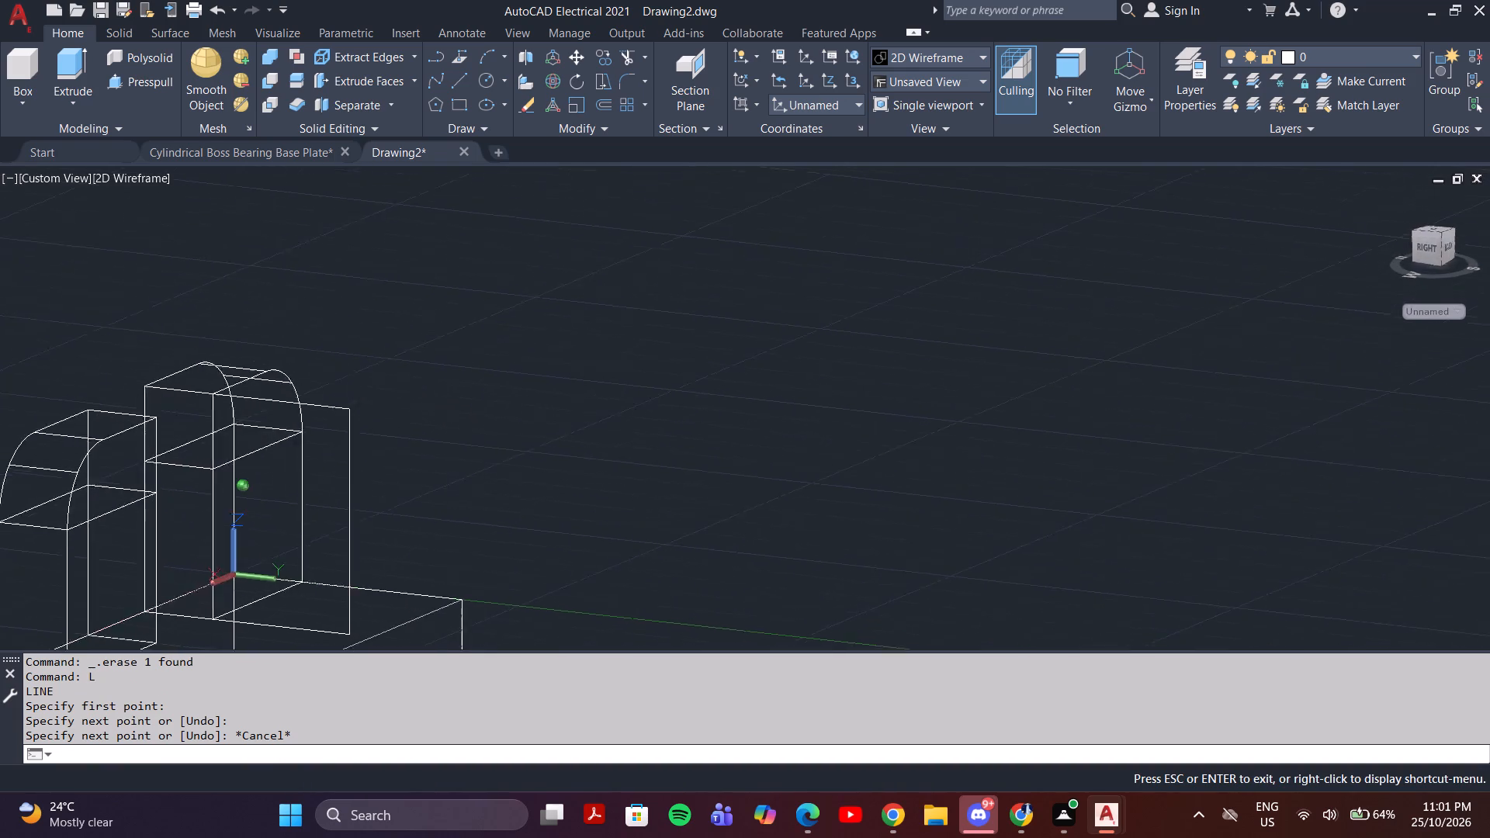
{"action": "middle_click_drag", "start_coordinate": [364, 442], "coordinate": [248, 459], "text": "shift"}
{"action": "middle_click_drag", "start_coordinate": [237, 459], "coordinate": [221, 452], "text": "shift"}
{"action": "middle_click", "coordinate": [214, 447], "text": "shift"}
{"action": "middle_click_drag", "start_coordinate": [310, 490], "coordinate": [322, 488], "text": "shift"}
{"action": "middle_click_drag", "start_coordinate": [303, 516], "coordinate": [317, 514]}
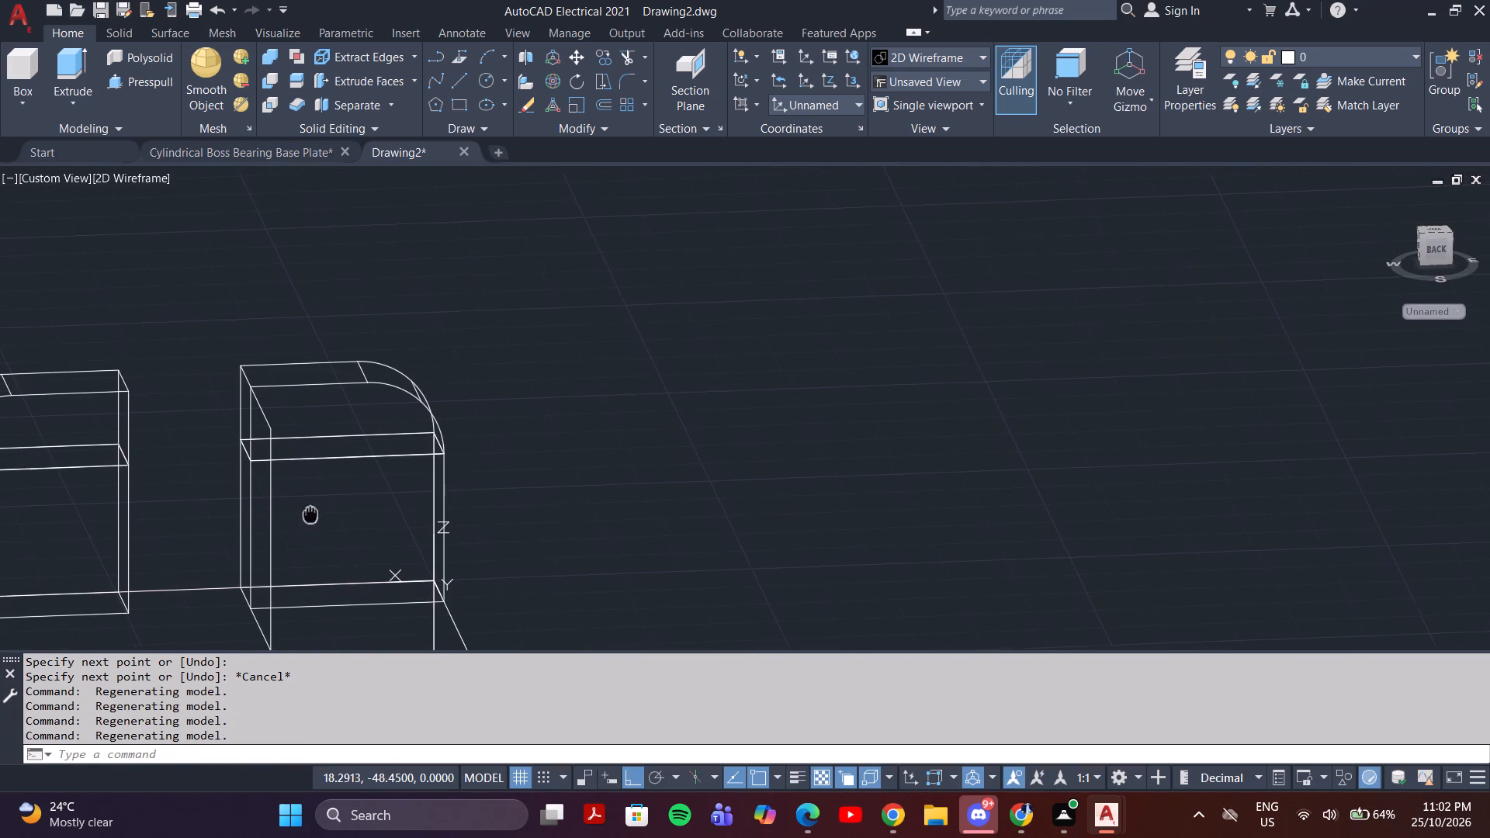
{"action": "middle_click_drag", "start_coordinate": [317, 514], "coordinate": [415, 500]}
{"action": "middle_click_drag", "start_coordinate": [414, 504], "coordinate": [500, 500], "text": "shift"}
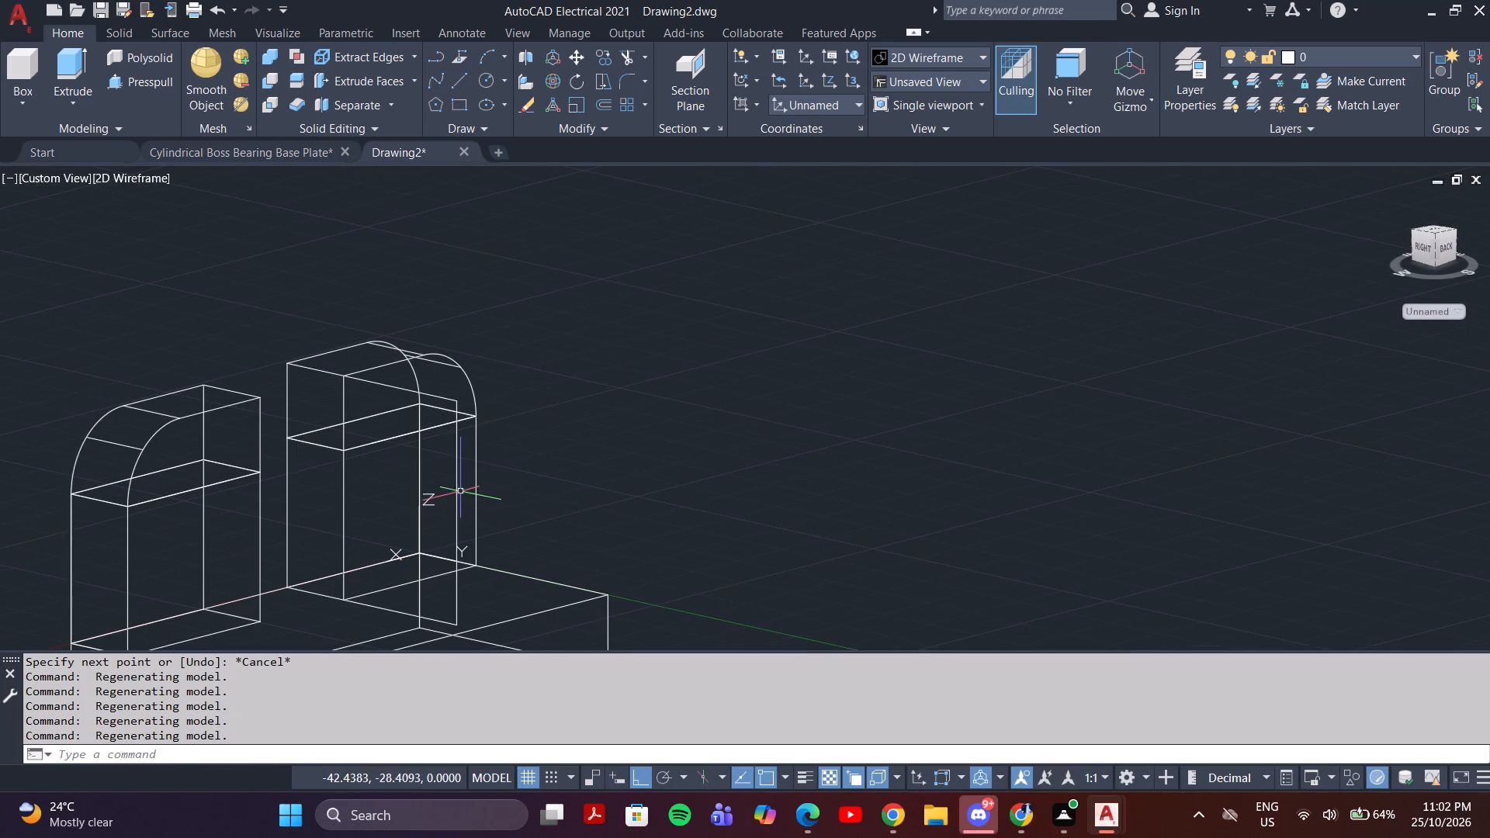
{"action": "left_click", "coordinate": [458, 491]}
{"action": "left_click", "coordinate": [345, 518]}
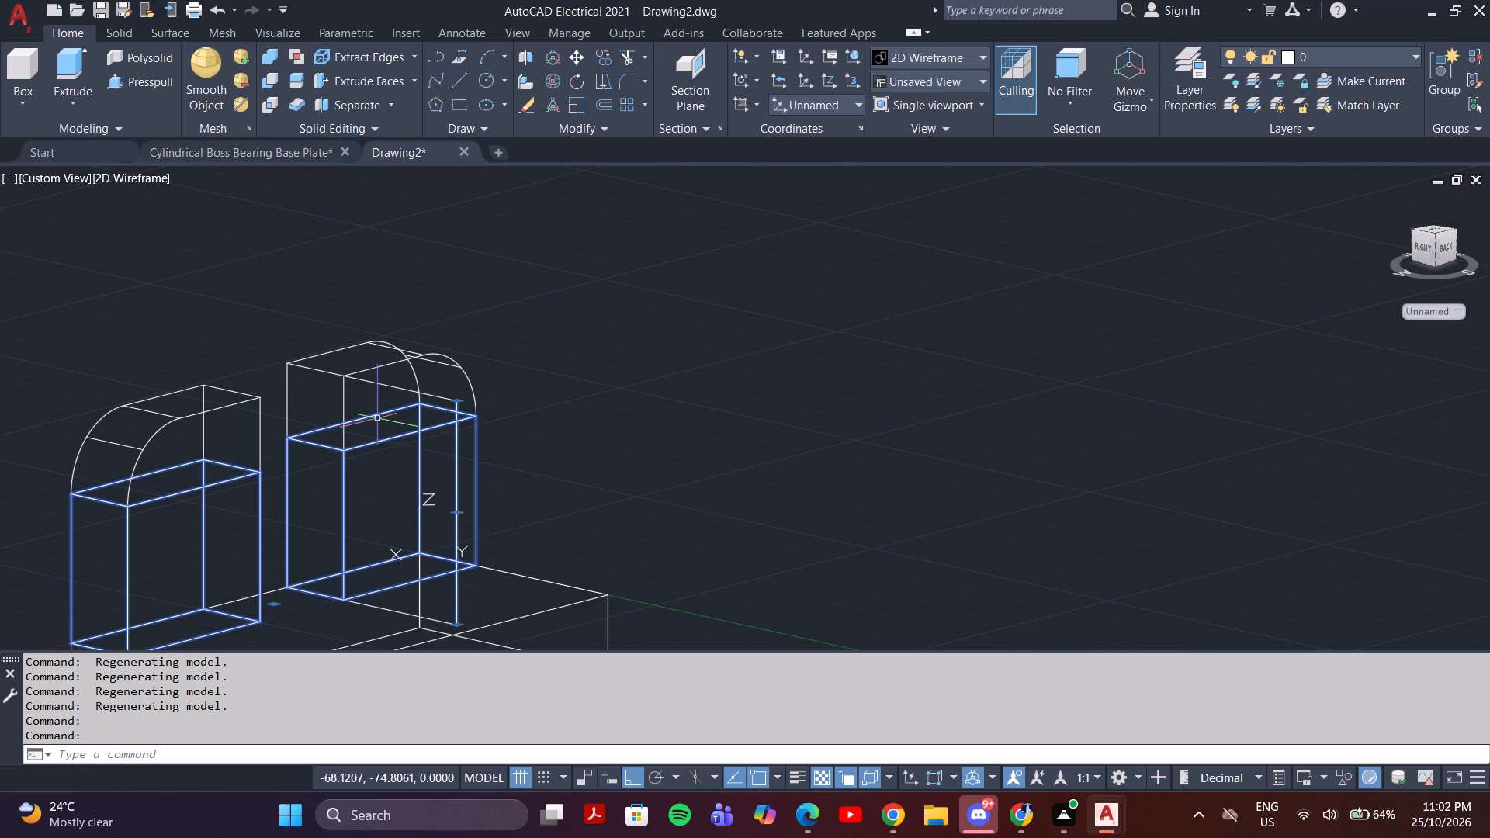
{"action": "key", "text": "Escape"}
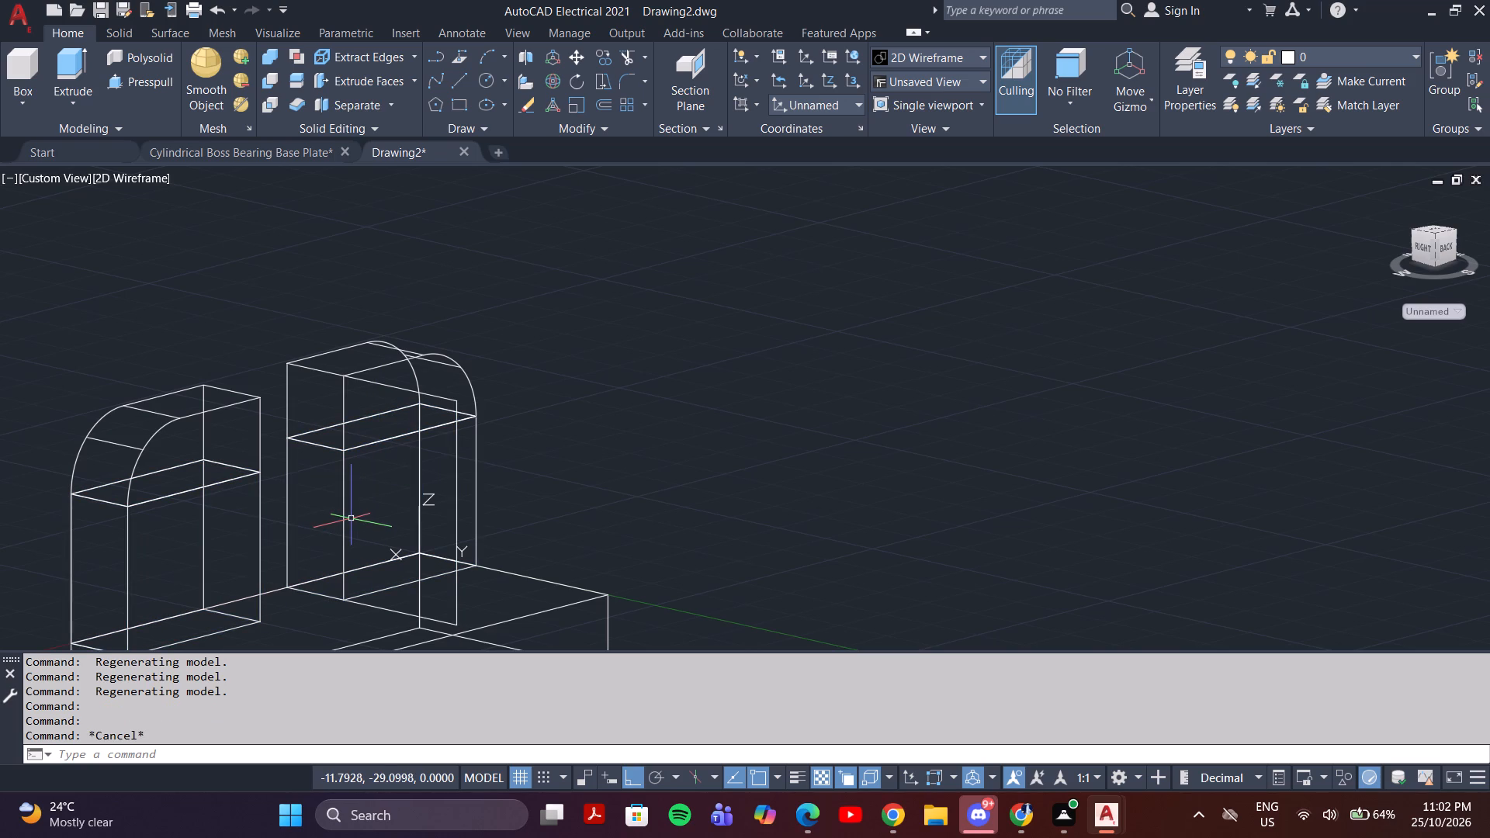
Close the rectangular profile with a vertical line from the slot's lower corner to its upper corner on the upright.
{"action": "key", "text": "semicolon"}
{"action": "key", "text": "BackSpace"}
{"action": "key", "text": "l"}
{"action": "key", "text": "Return"}
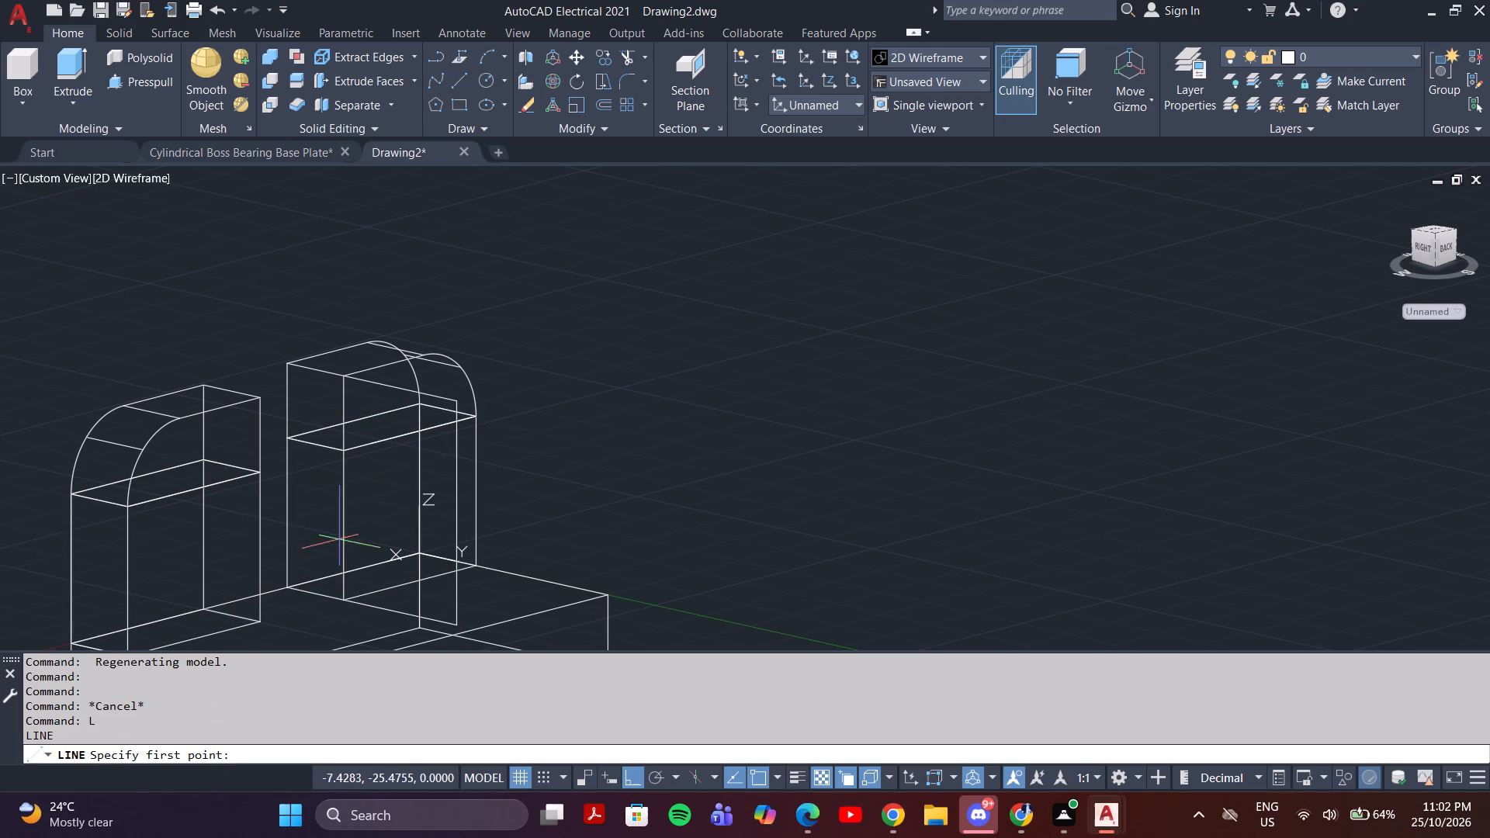
{"action": "left_click", "coordinate": [341, 600]}
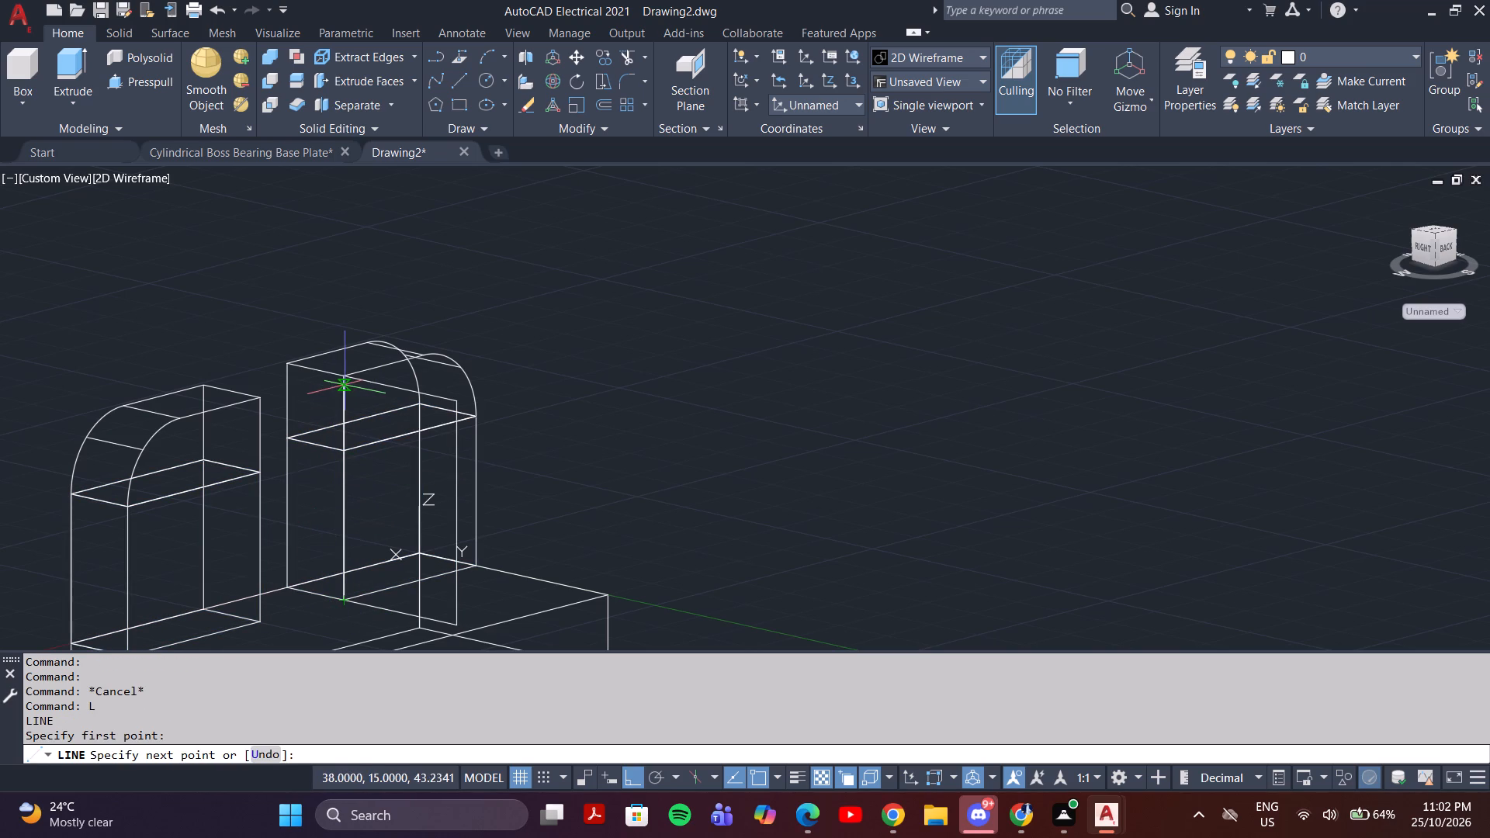
{"action": "left_click", "coordinate": [343, 379]}
{"action": "key", "text": "Escape"}
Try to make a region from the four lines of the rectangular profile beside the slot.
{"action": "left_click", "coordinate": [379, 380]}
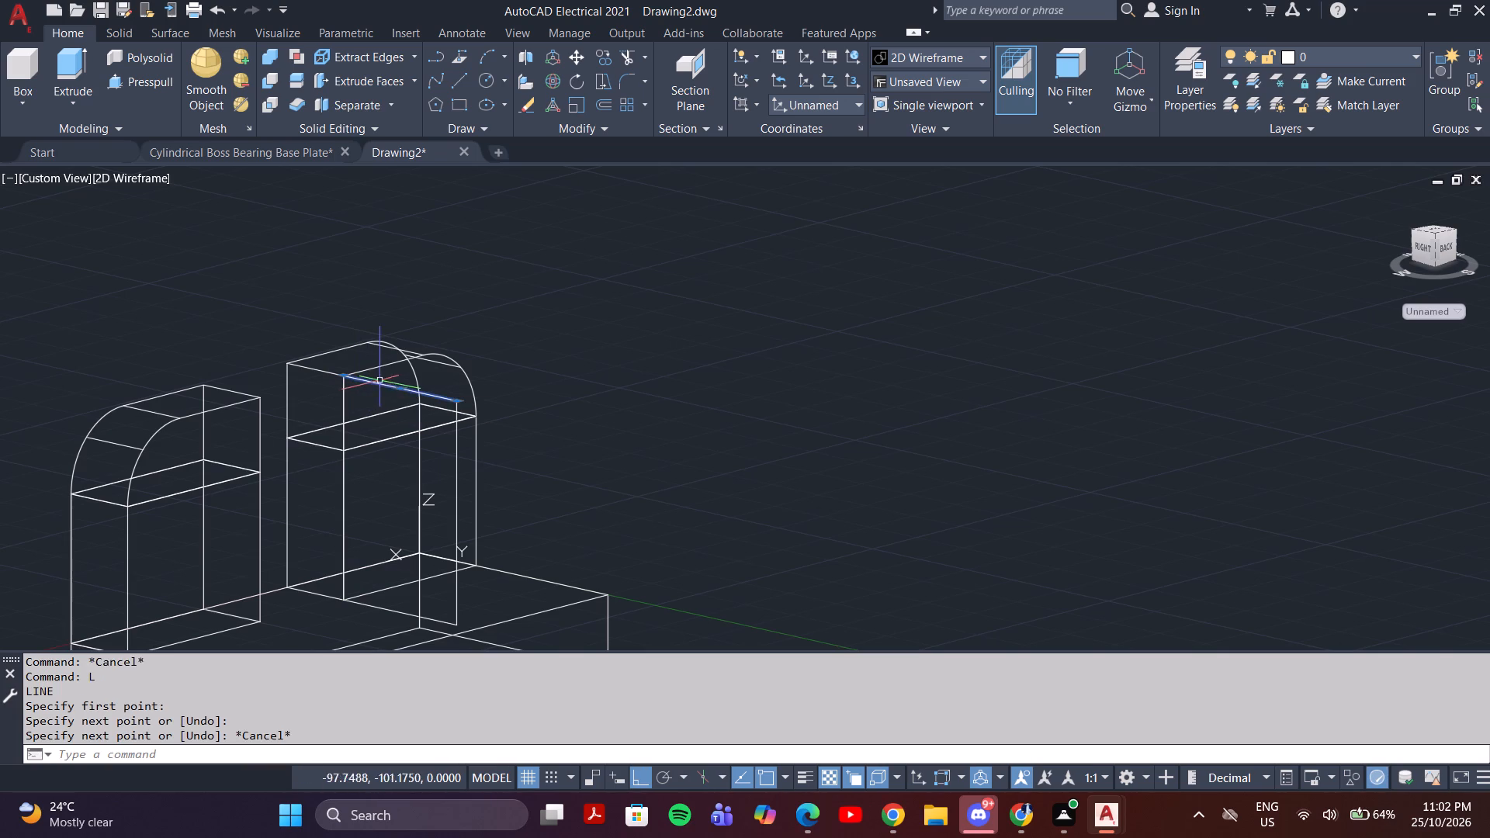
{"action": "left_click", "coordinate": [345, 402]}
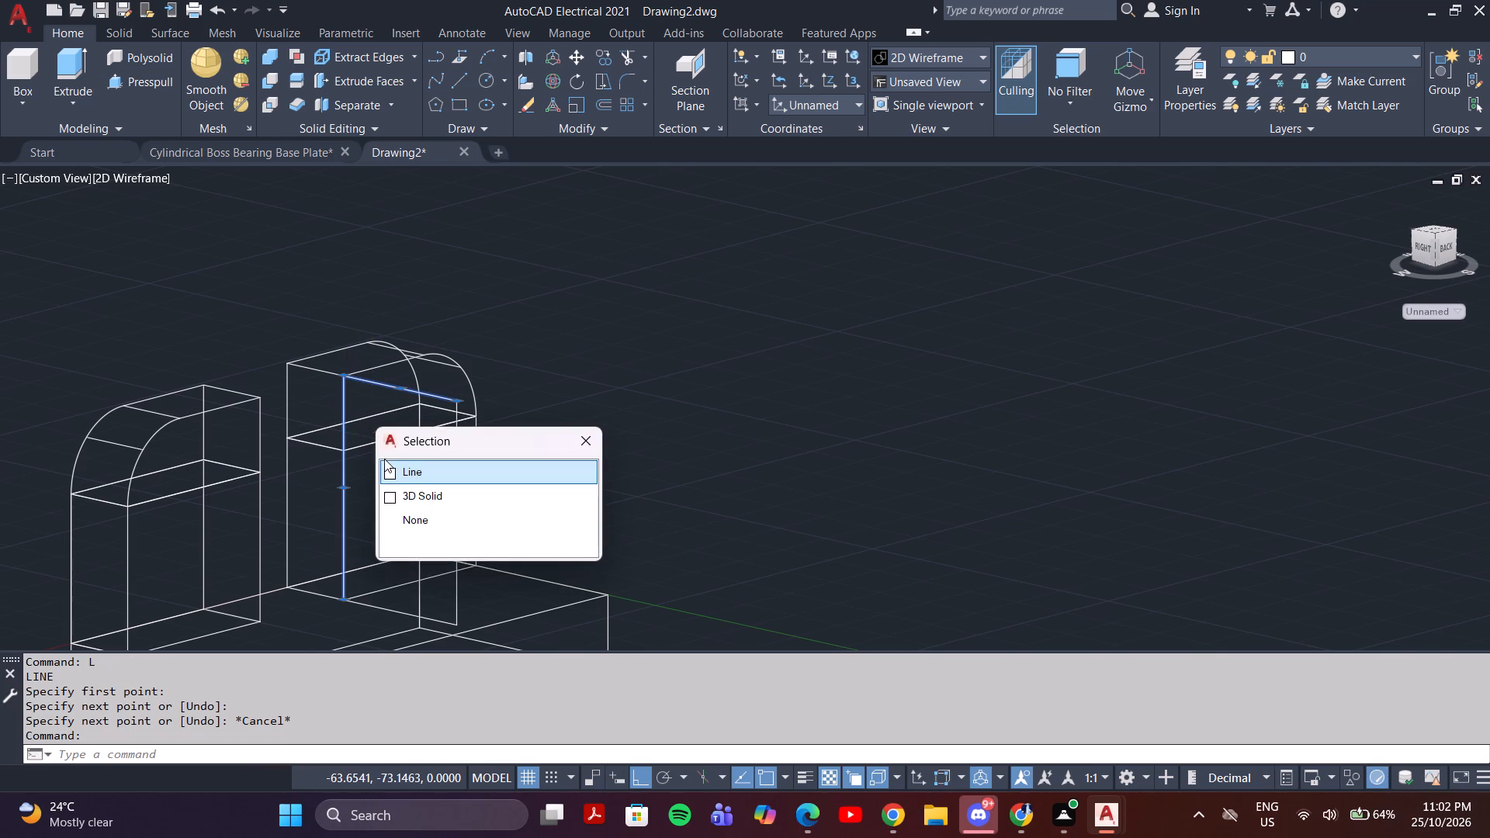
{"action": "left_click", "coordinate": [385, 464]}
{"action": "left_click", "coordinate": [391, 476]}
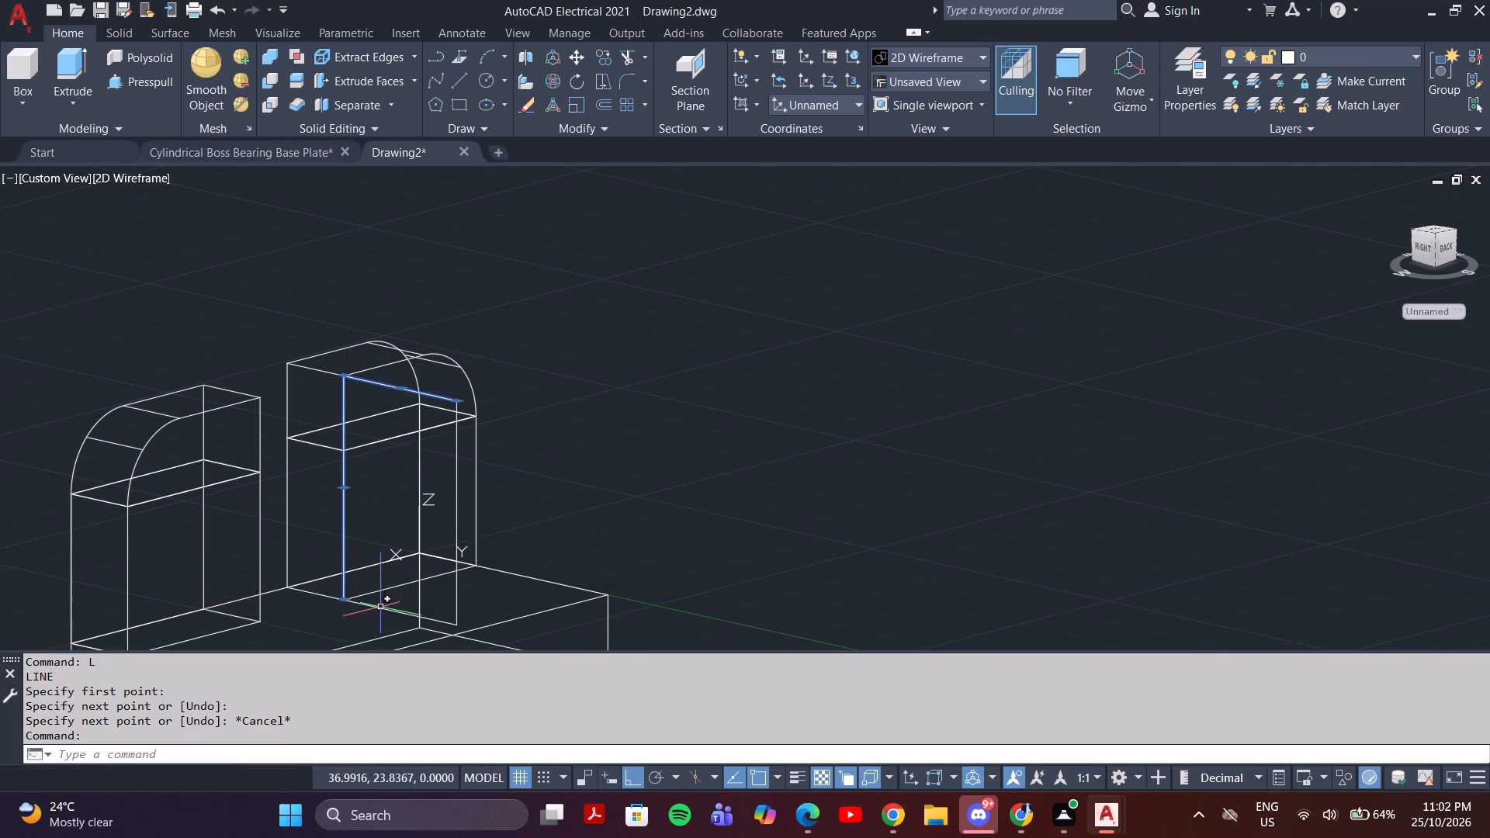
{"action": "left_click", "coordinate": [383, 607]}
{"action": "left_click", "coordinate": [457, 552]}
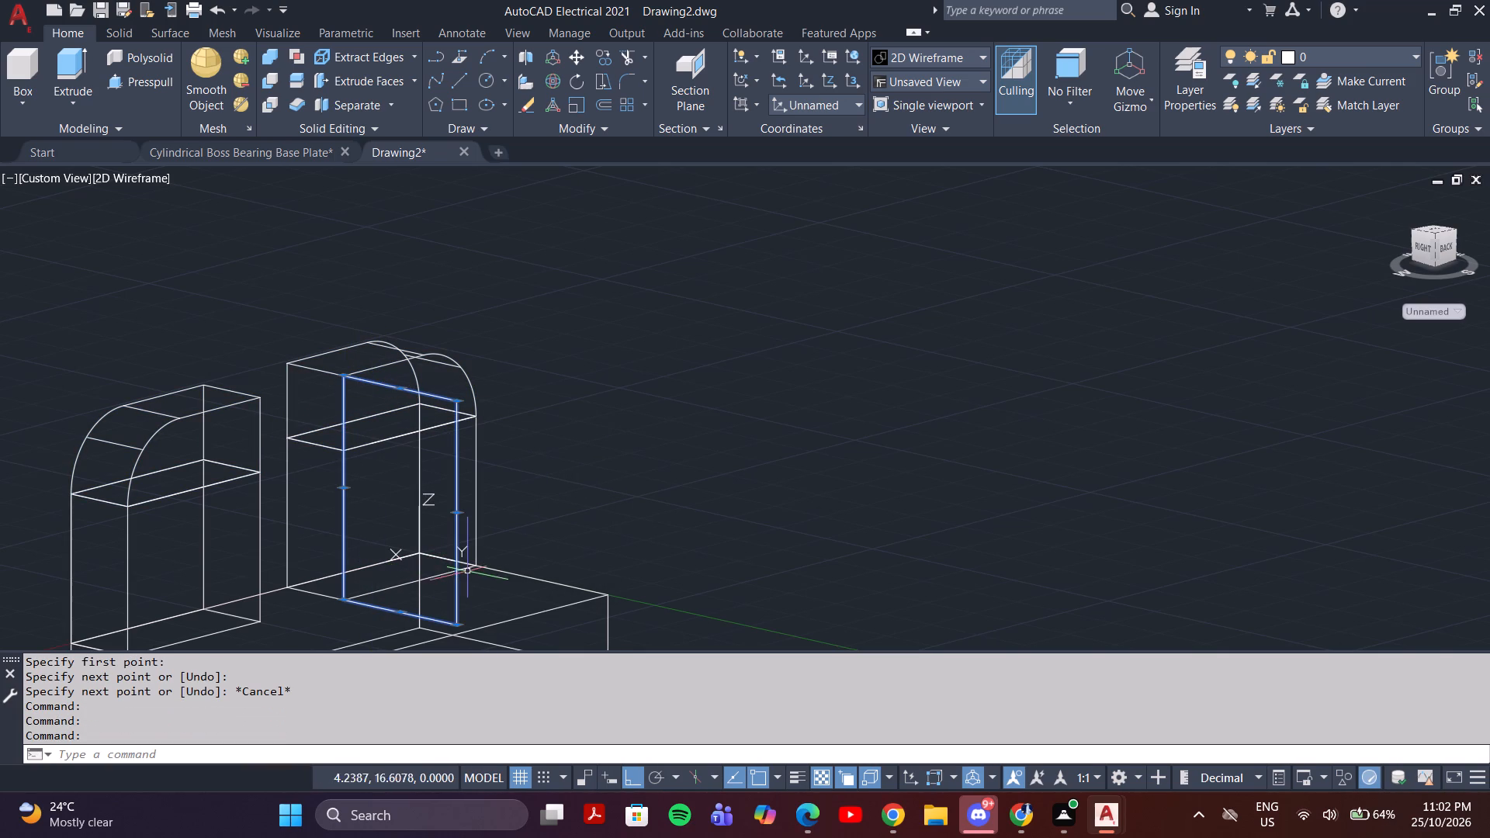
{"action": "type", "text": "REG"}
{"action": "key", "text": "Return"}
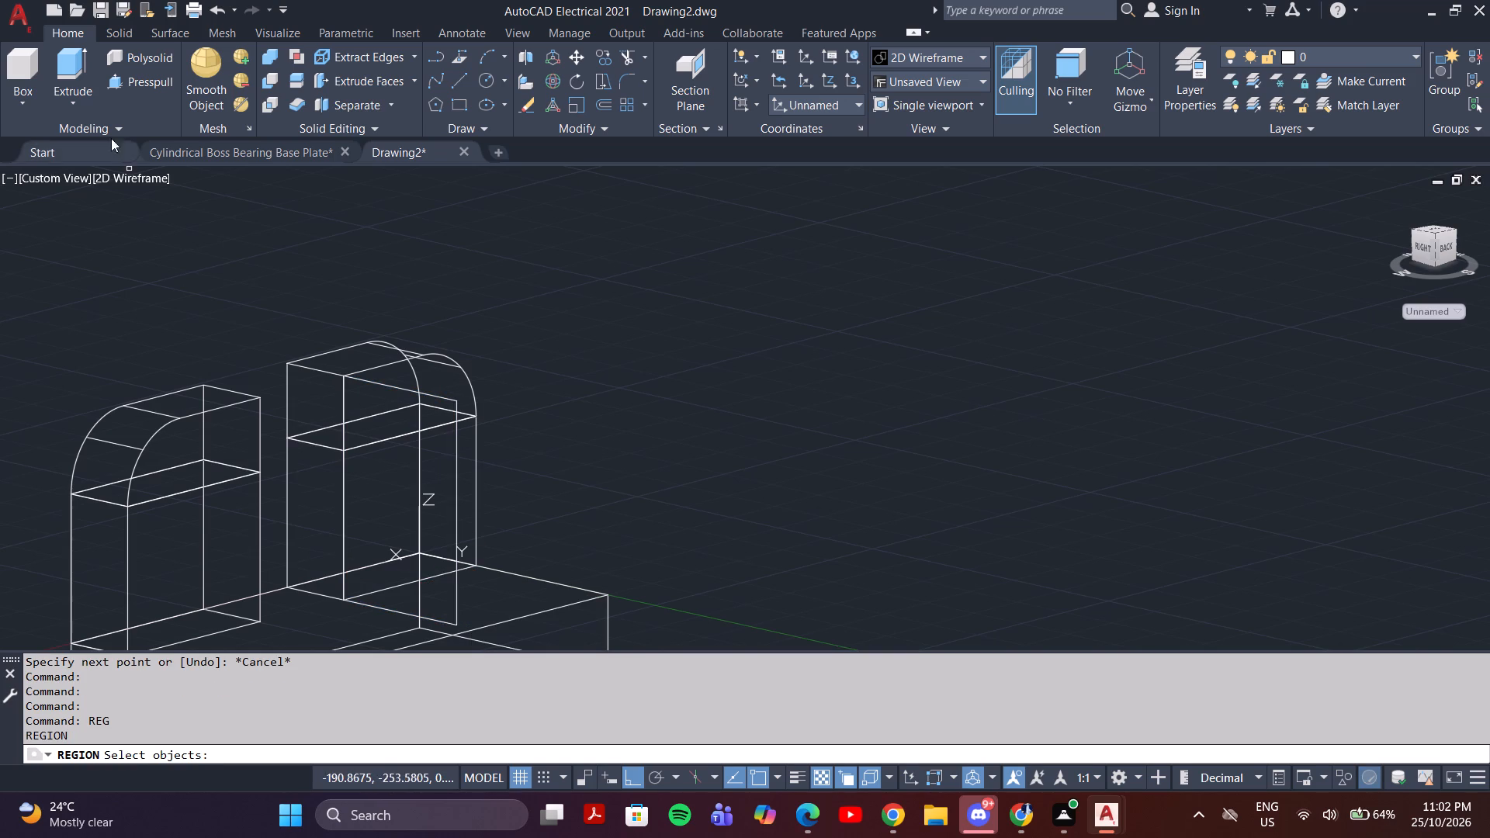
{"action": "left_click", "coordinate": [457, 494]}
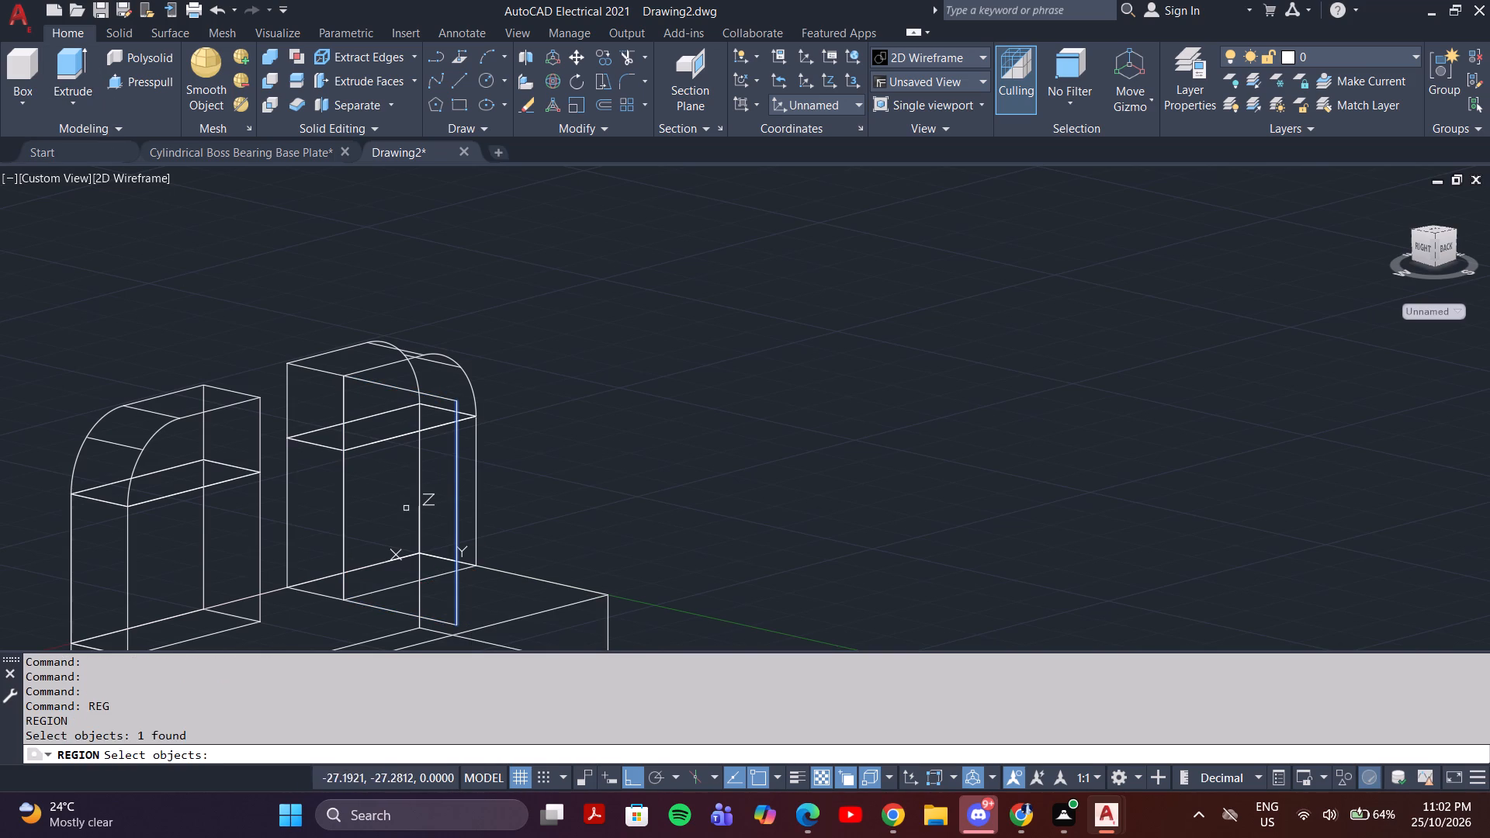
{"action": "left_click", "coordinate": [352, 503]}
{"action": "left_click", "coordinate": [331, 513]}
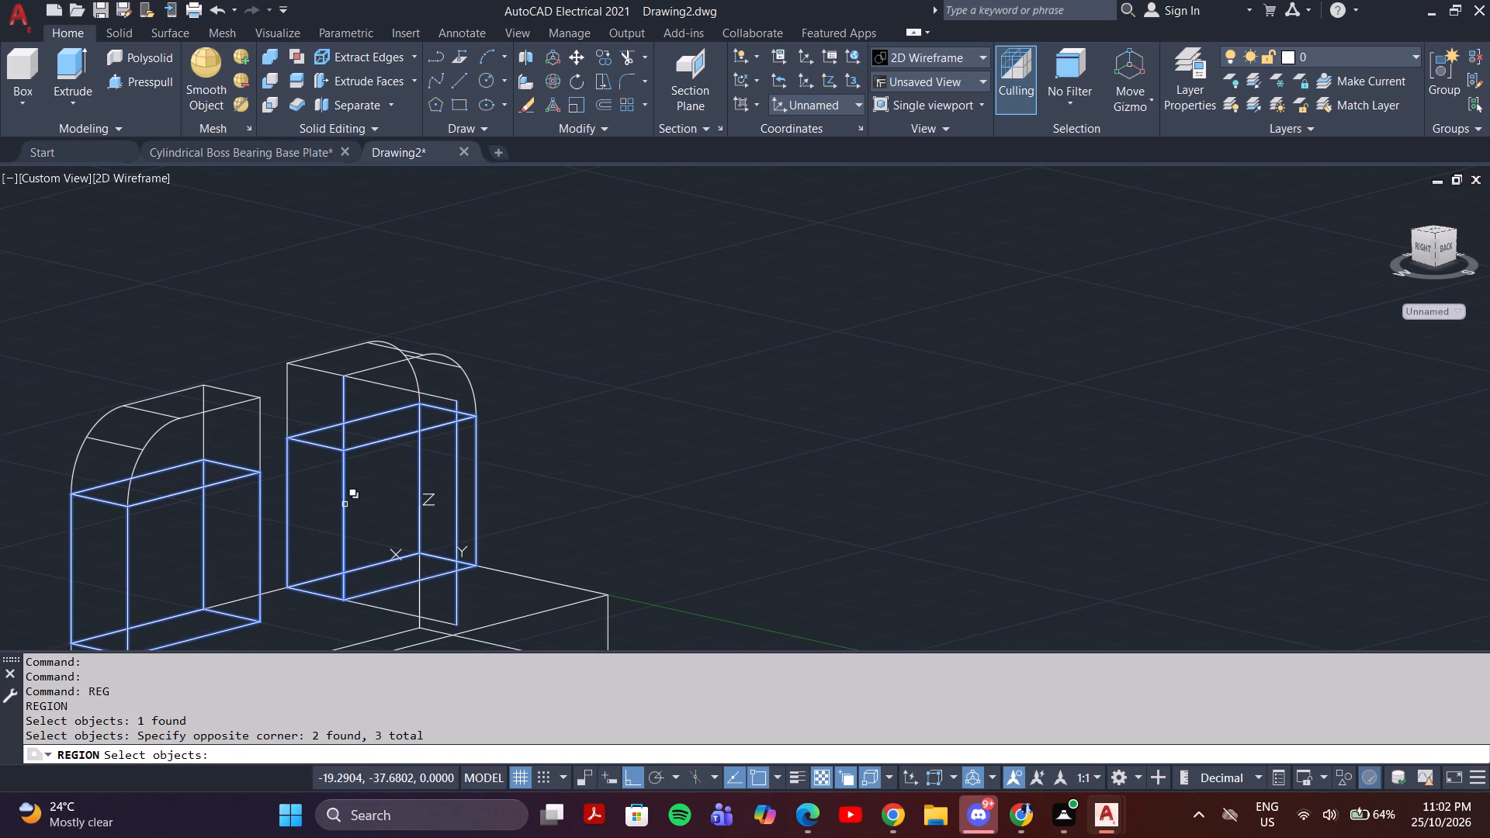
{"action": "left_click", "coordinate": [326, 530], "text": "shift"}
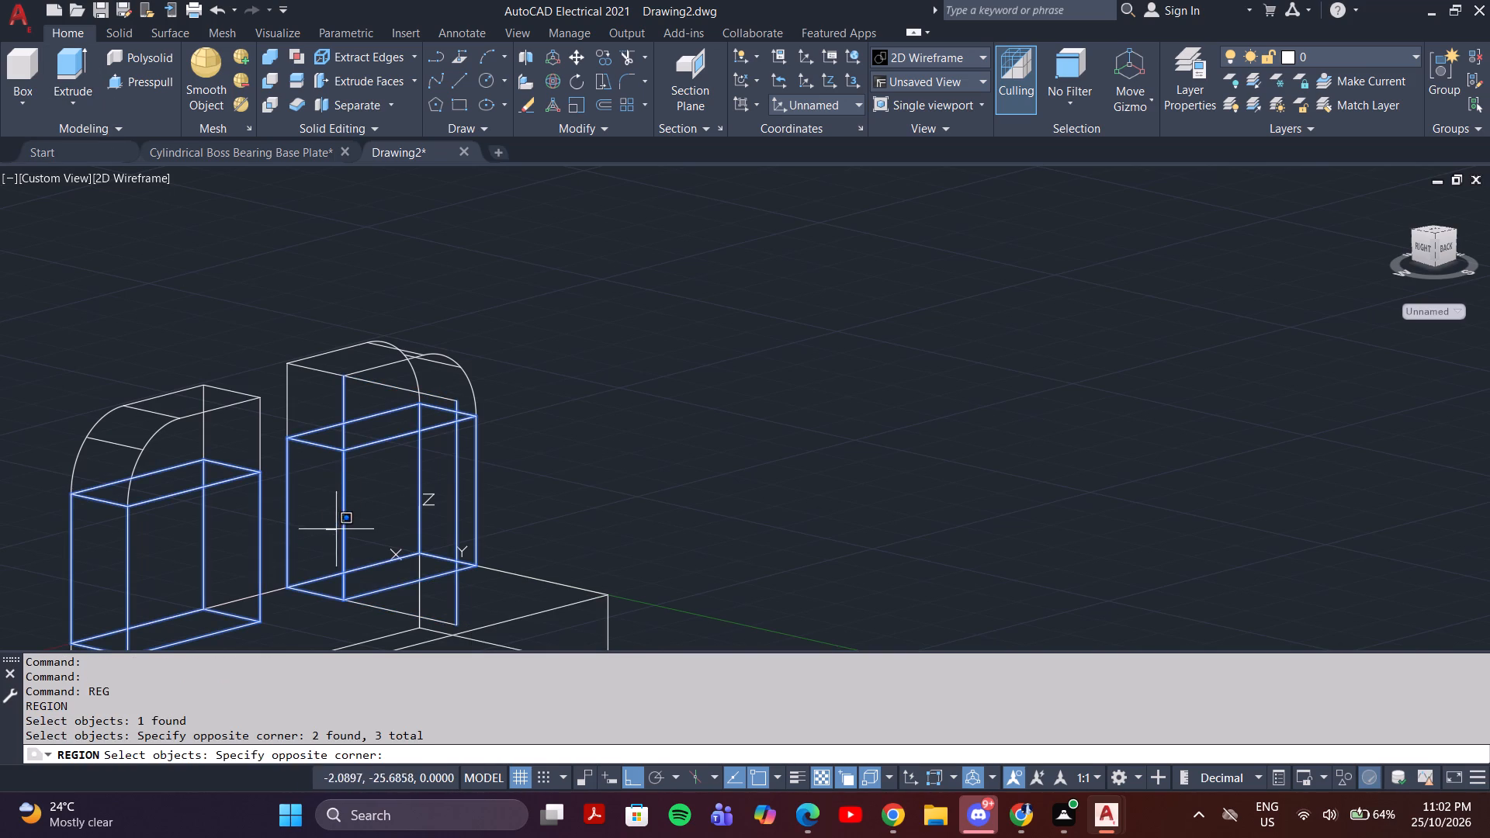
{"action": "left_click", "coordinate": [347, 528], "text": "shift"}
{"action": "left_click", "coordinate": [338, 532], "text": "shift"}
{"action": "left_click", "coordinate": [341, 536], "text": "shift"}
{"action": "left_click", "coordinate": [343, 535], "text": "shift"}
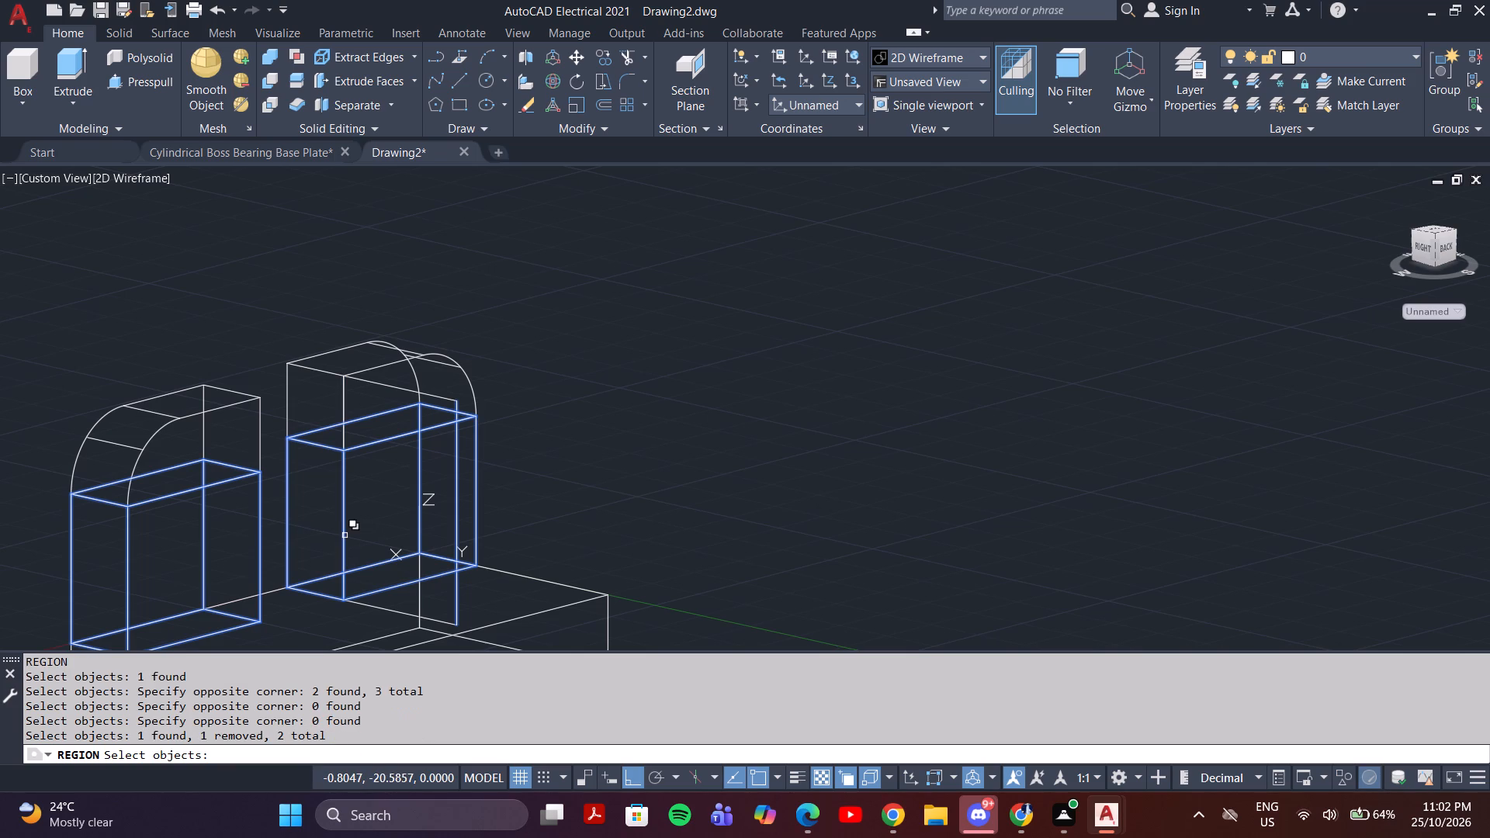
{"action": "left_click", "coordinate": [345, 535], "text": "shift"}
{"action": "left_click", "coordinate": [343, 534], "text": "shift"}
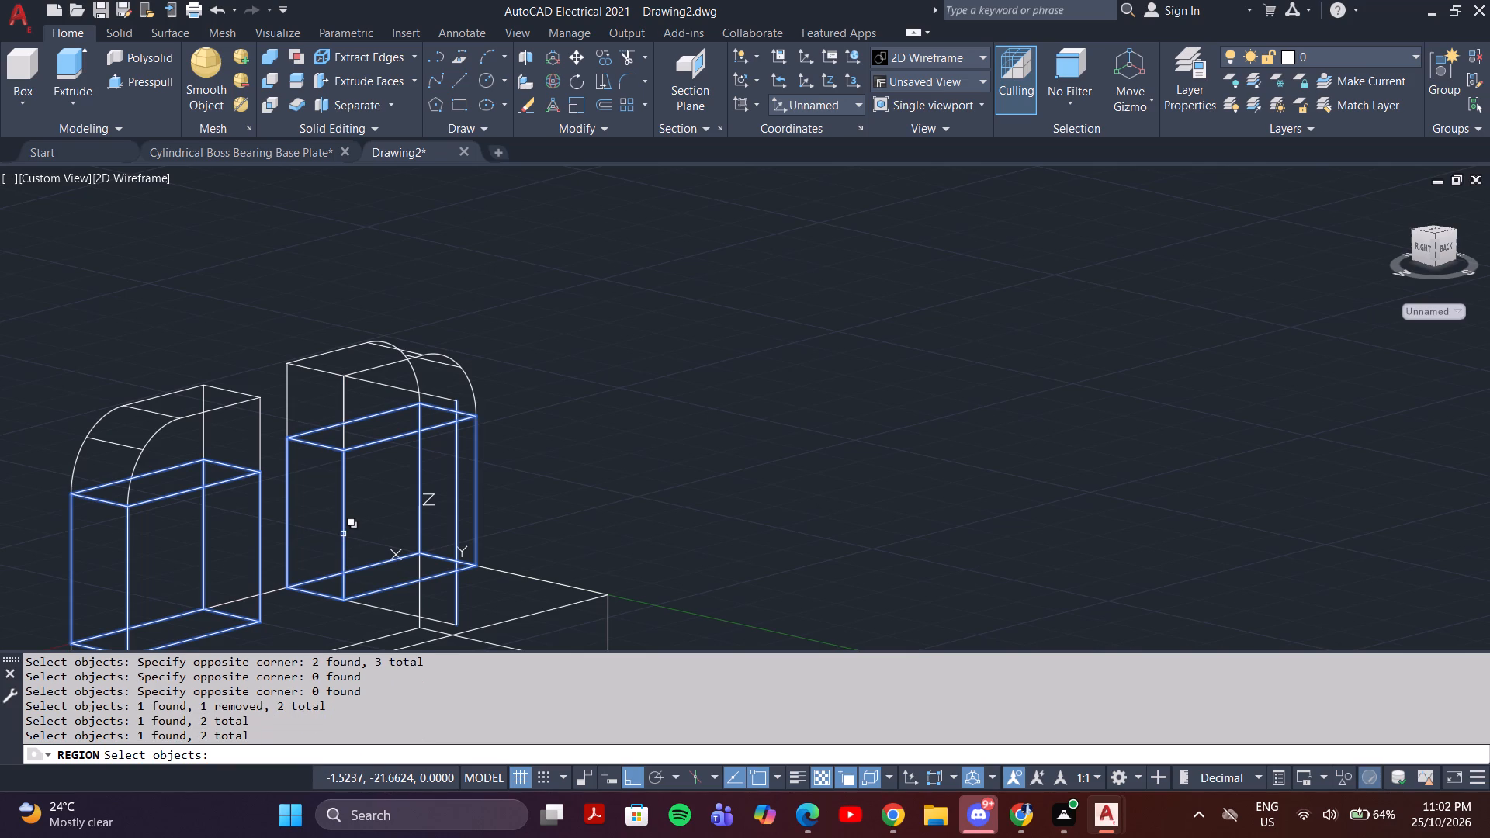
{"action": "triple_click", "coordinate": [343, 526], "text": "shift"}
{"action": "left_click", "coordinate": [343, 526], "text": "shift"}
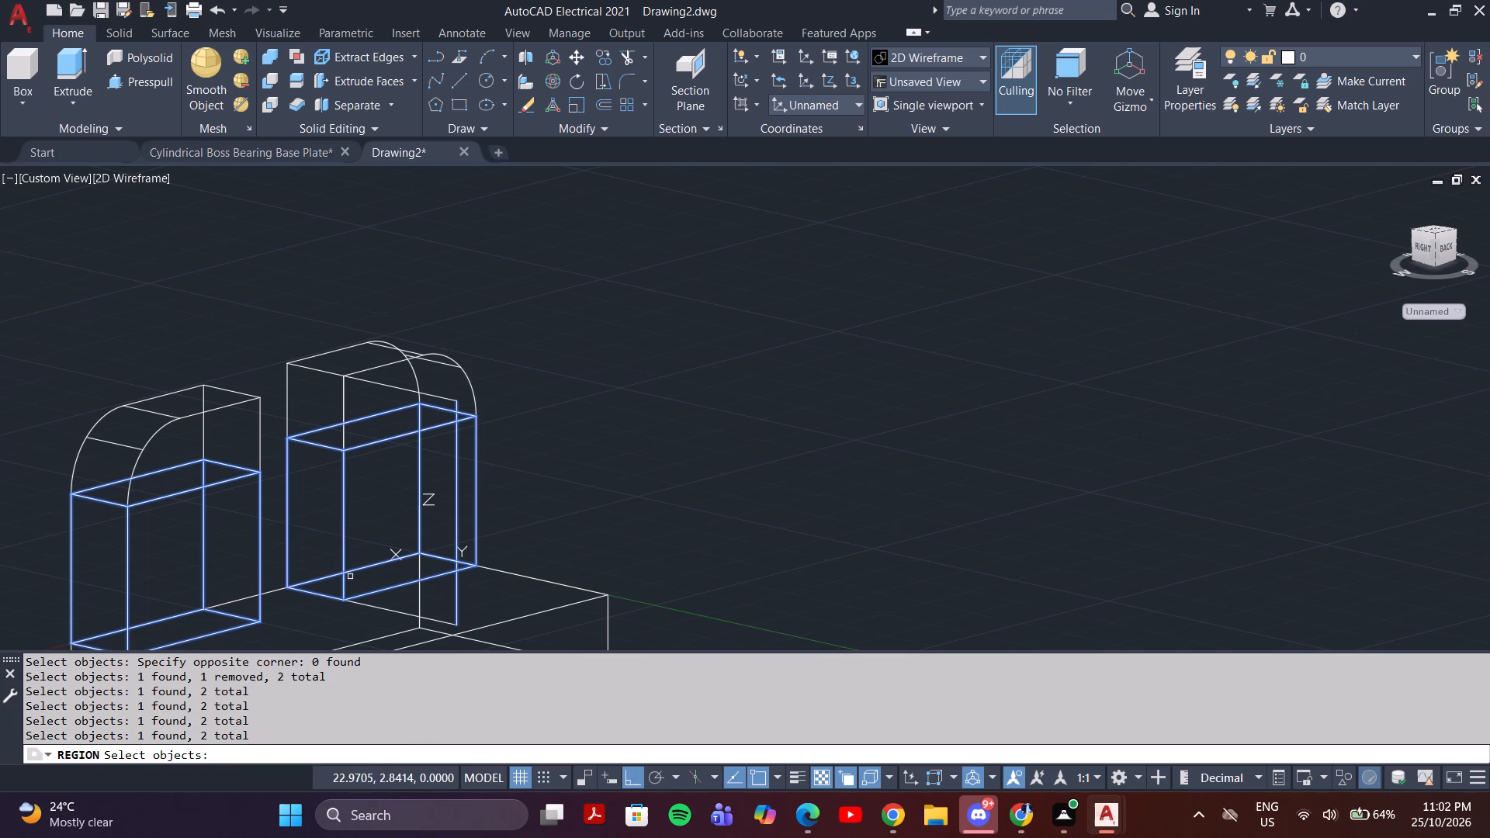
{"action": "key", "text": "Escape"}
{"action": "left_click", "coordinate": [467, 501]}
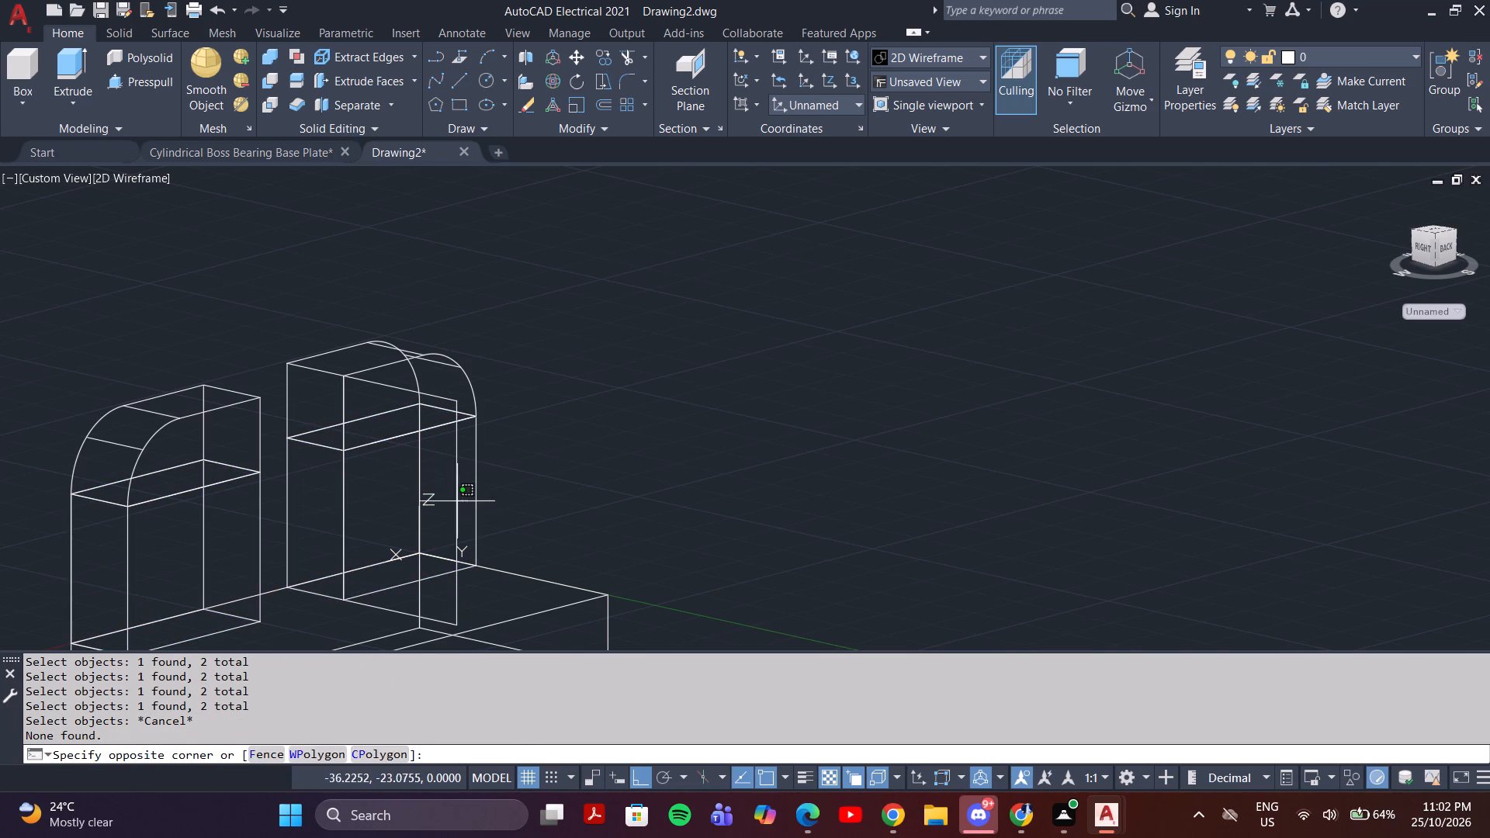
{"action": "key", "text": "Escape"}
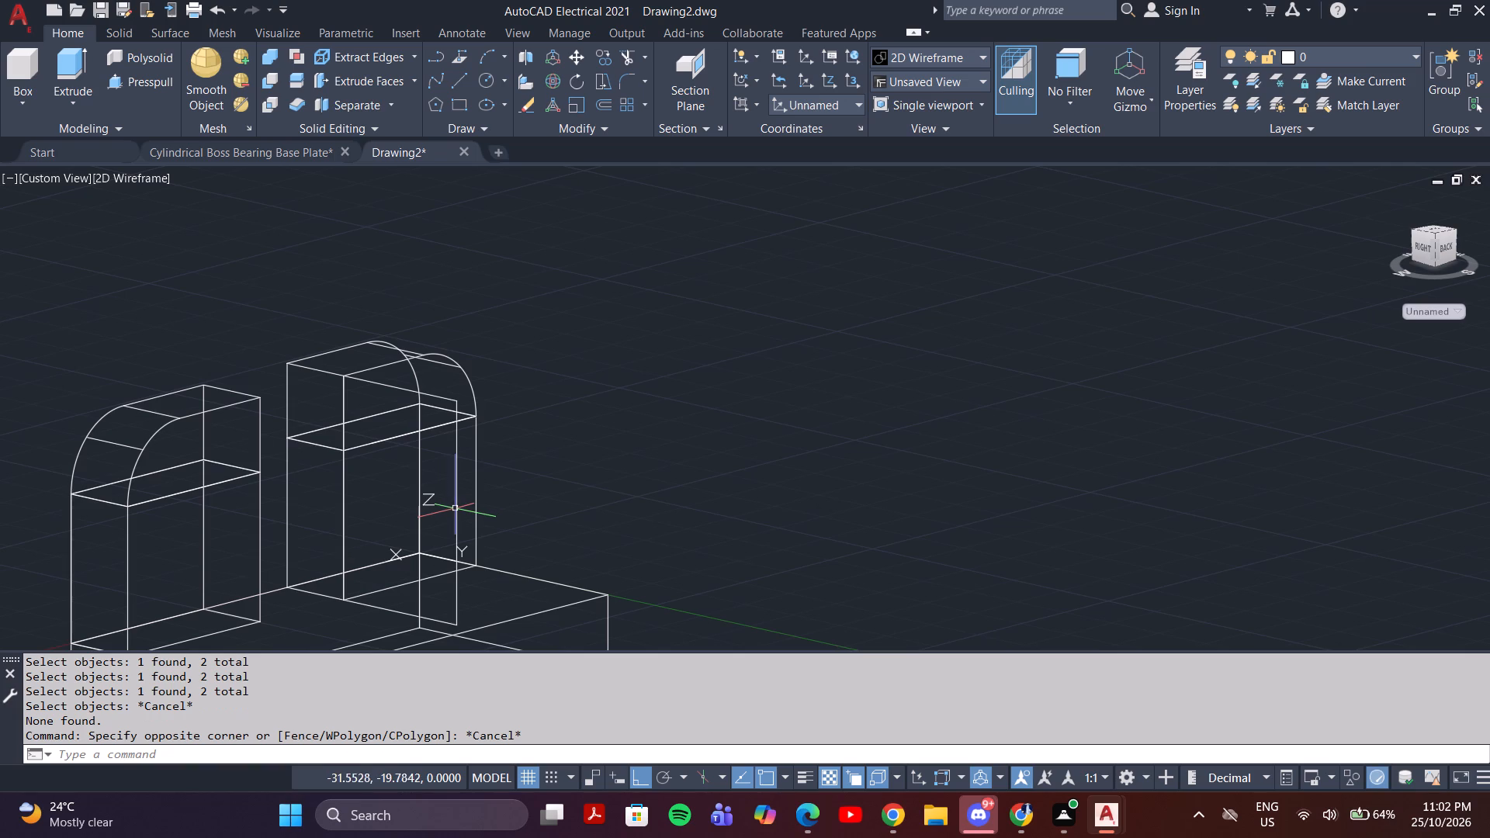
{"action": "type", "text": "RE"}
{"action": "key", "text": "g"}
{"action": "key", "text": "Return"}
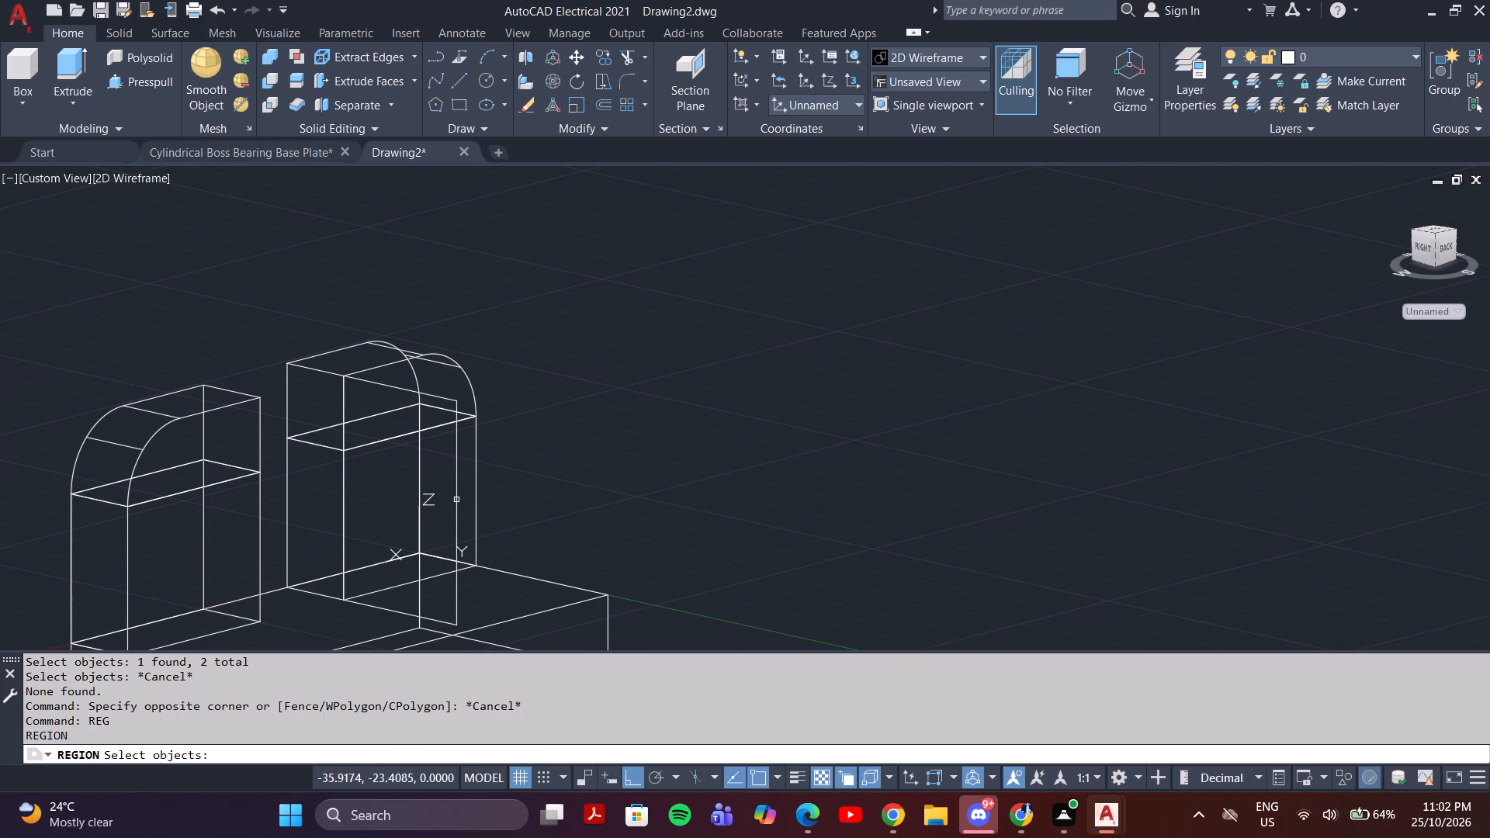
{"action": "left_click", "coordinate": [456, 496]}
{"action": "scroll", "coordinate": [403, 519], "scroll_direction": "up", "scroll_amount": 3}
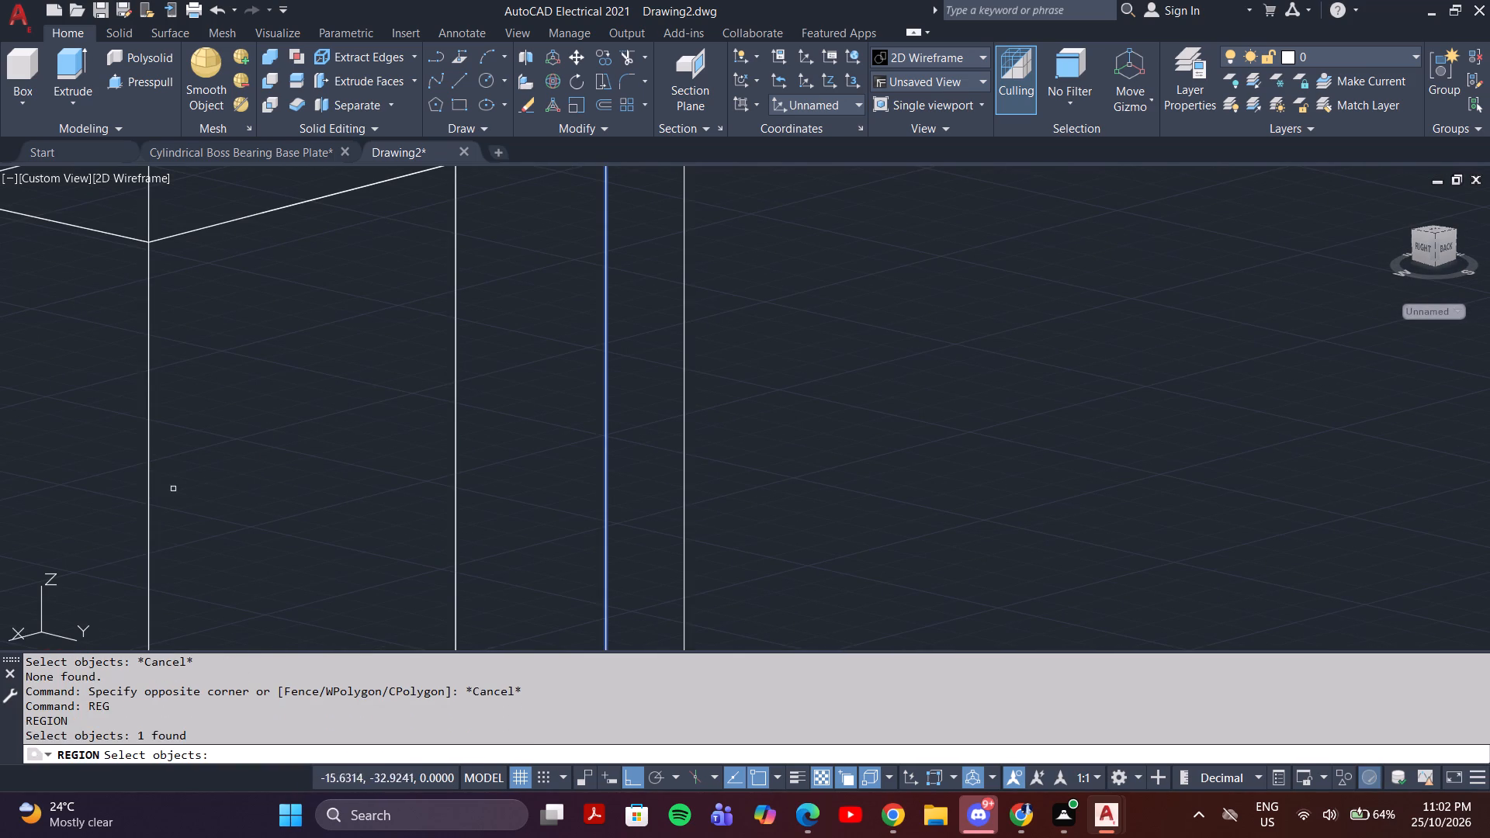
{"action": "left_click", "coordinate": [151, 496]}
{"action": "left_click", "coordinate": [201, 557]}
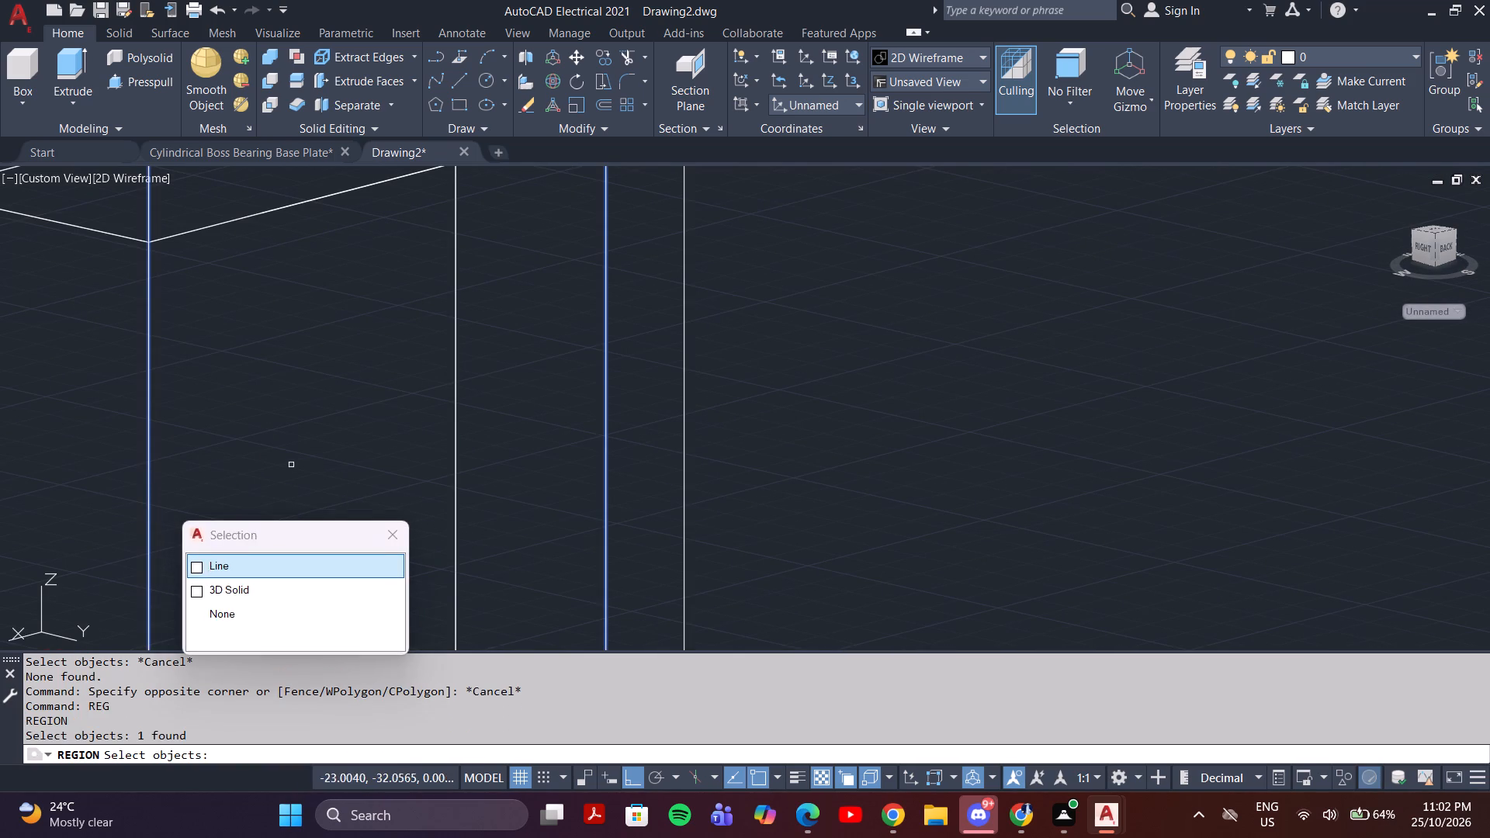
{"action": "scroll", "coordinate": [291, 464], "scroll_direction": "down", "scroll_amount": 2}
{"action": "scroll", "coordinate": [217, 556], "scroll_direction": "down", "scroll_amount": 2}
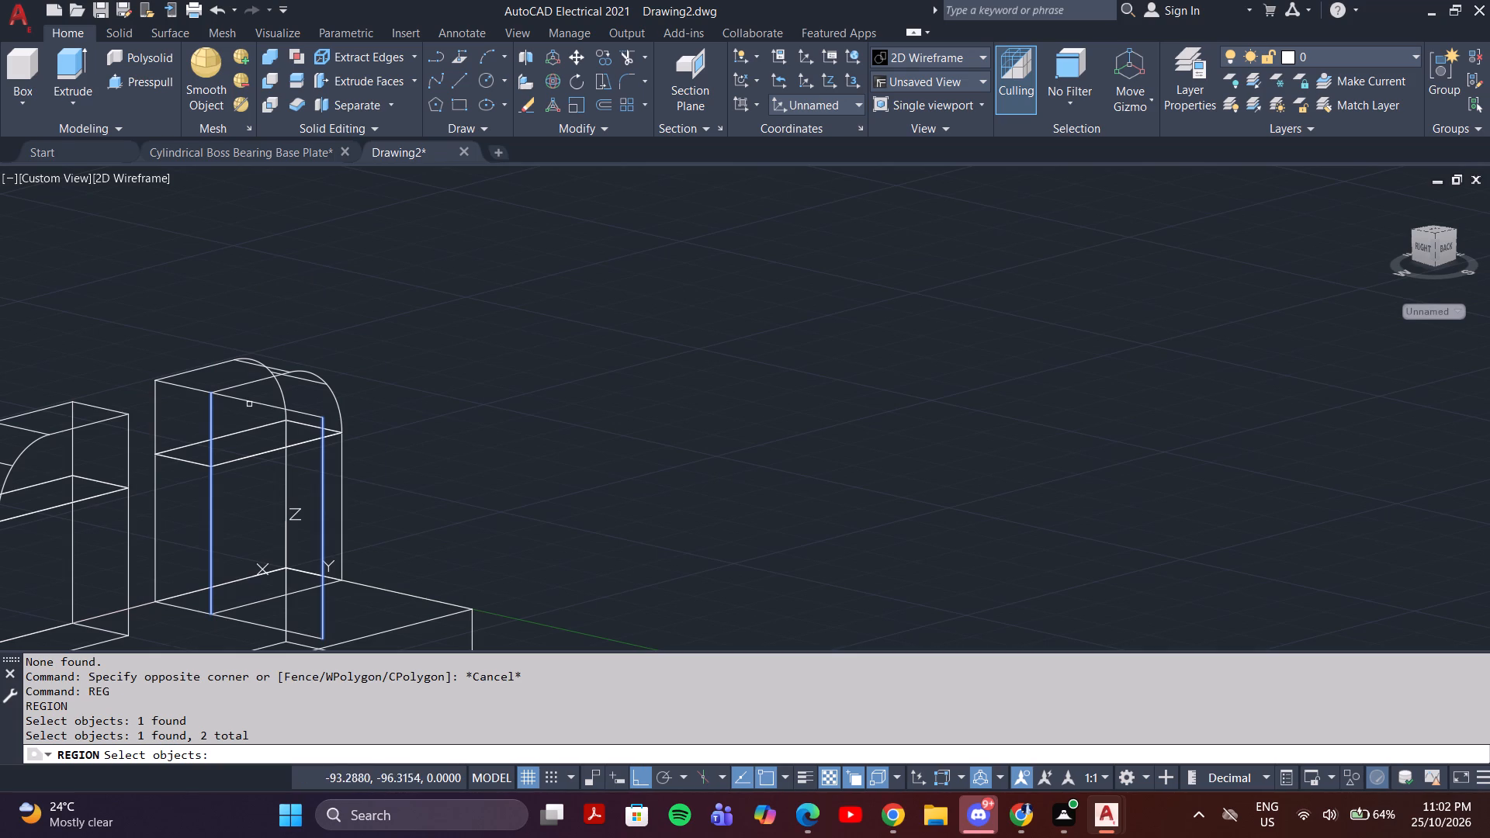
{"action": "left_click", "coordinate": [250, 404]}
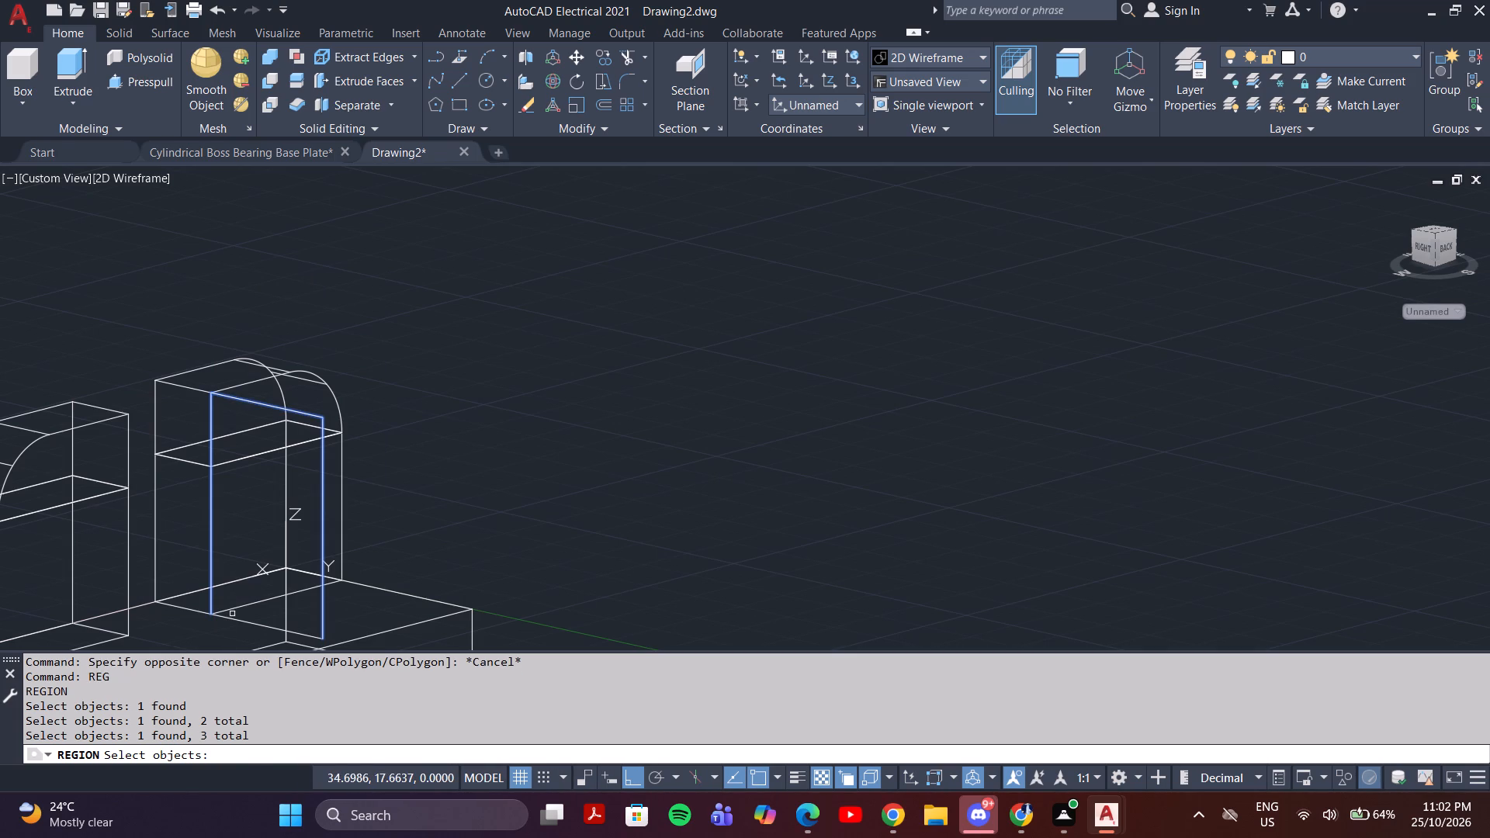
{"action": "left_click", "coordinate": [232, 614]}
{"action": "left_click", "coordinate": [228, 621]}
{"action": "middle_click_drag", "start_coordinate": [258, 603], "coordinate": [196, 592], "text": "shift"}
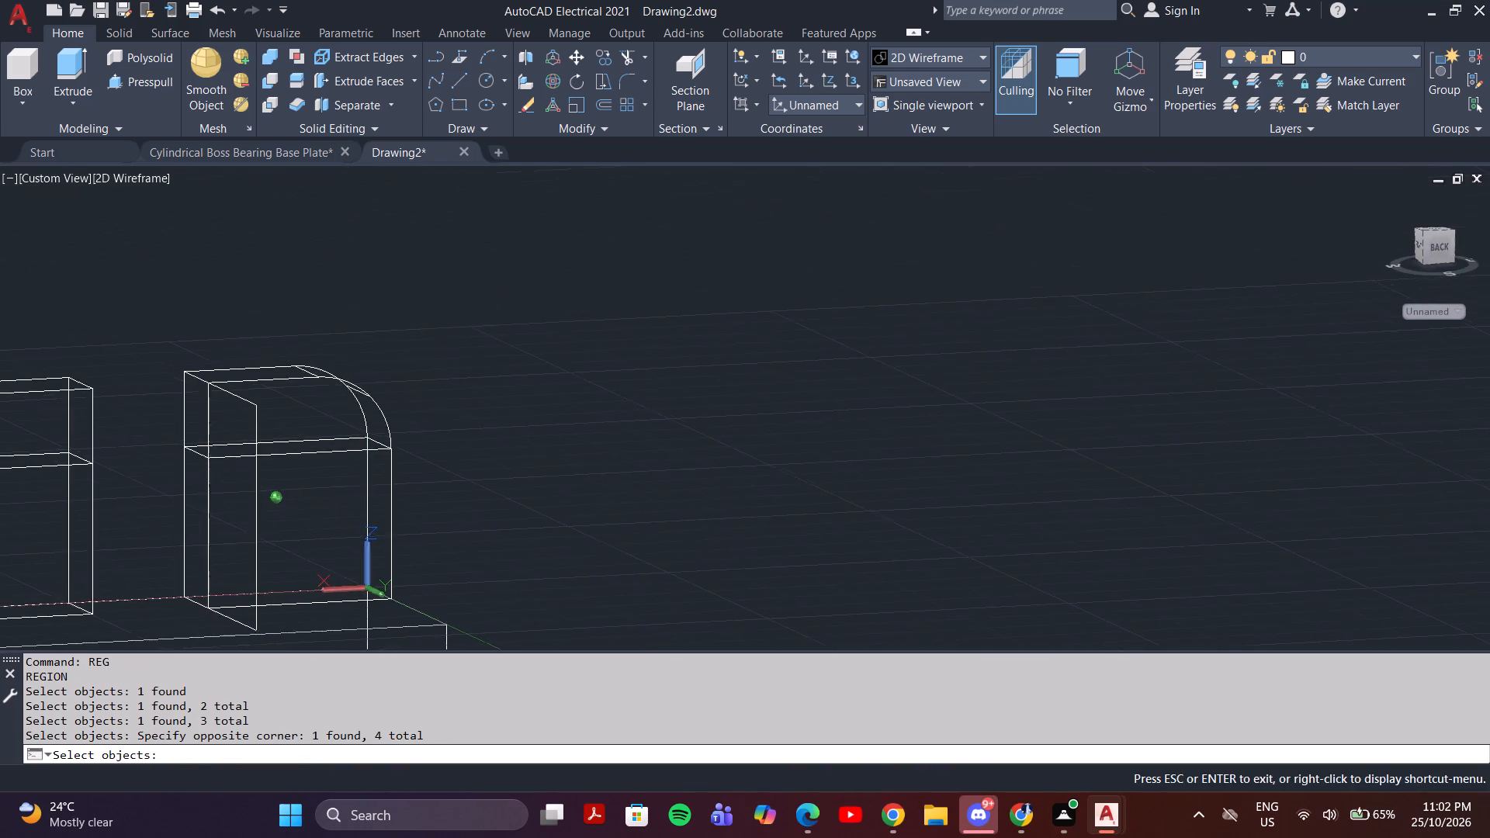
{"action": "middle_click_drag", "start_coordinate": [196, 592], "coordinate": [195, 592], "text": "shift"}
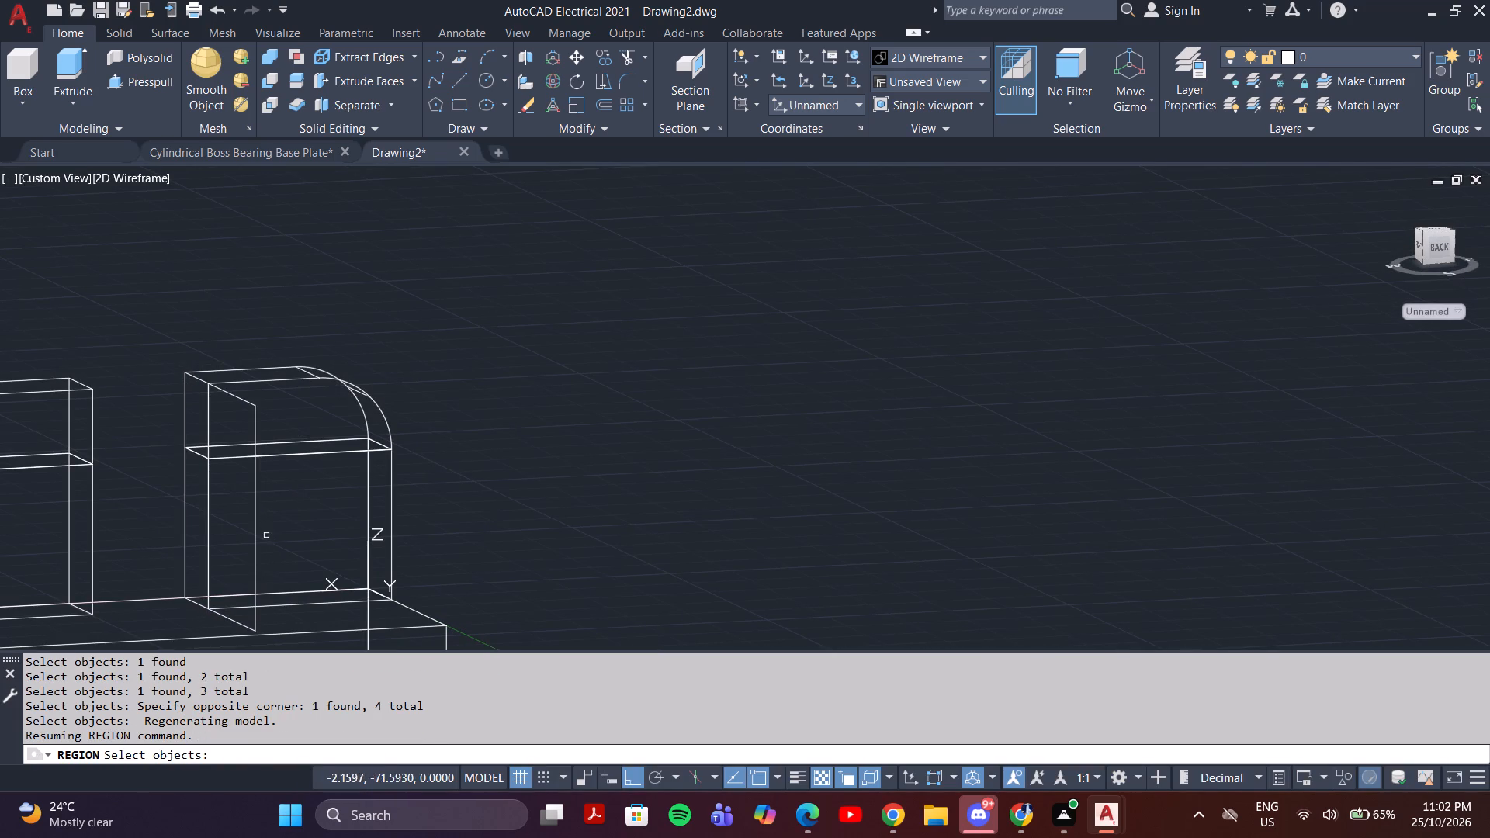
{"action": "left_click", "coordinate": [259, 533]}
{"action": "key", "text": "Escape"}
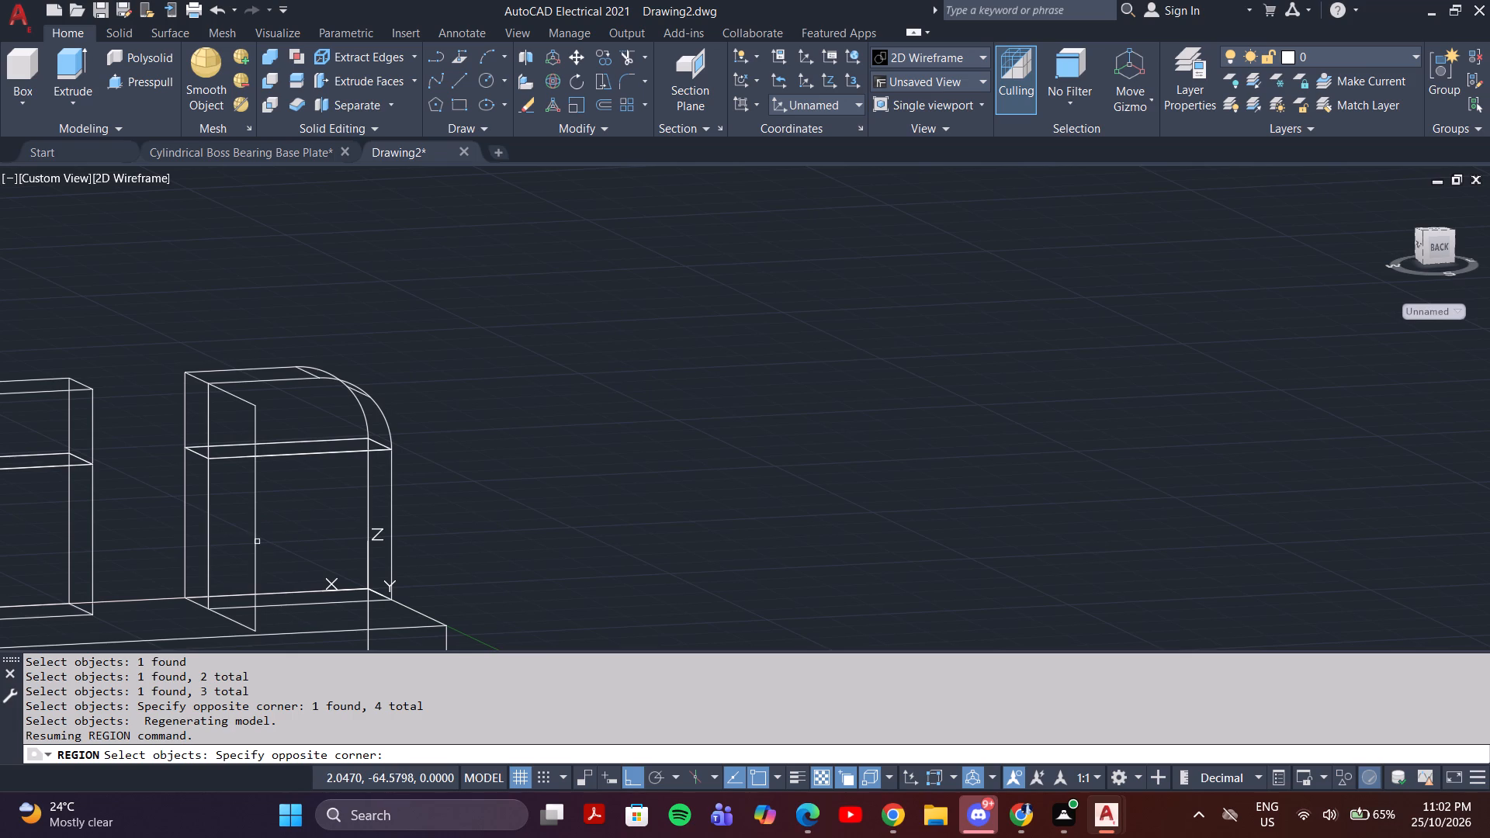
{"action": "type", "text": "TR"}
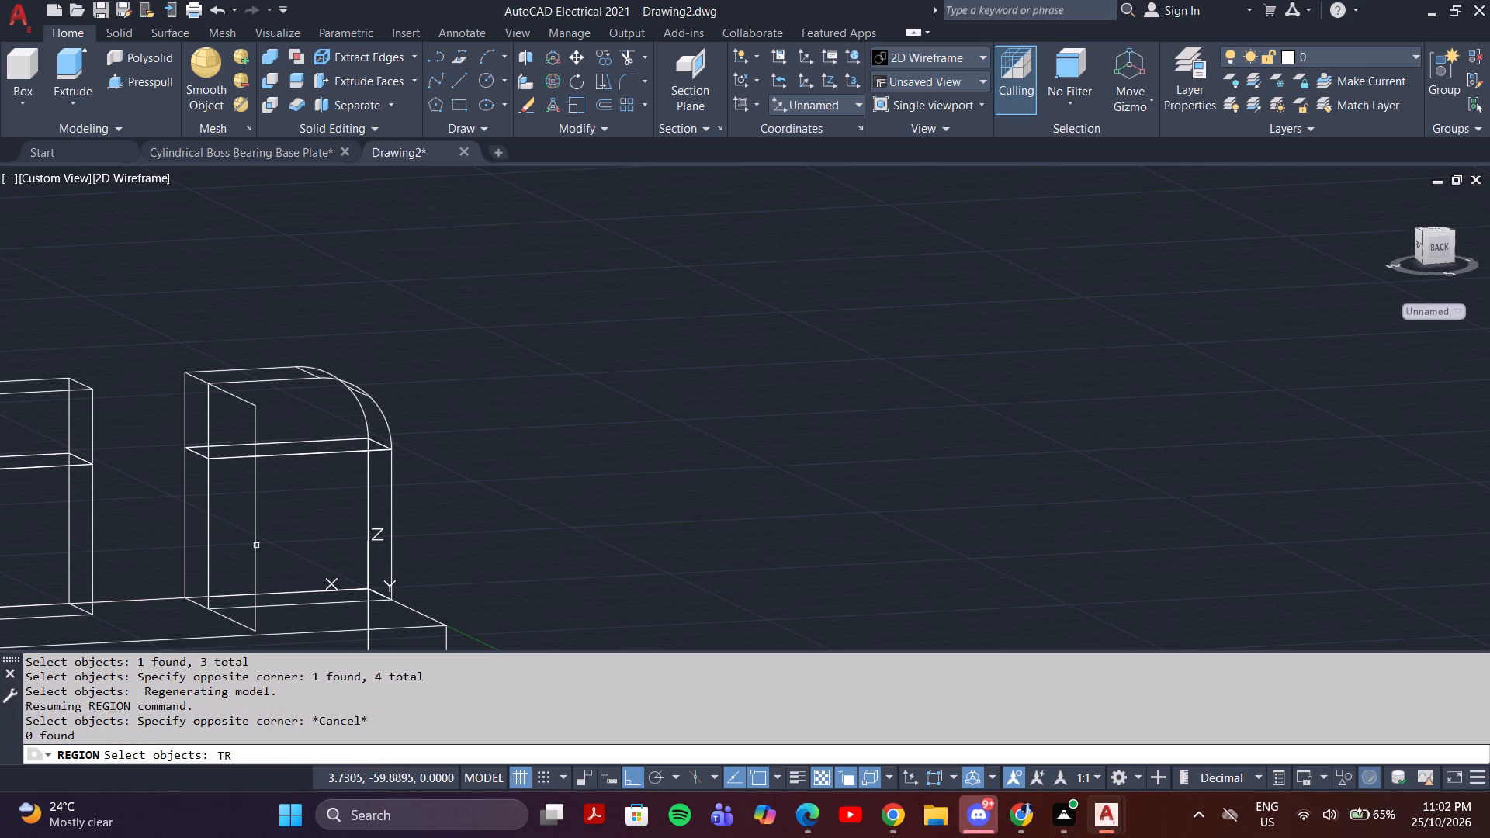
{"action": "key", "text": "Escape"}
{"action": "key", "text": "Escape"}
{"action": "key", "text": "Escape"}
Make a region from the four lines of the rectangular profile beside the slot.
{"action": "key", "text": "space"}
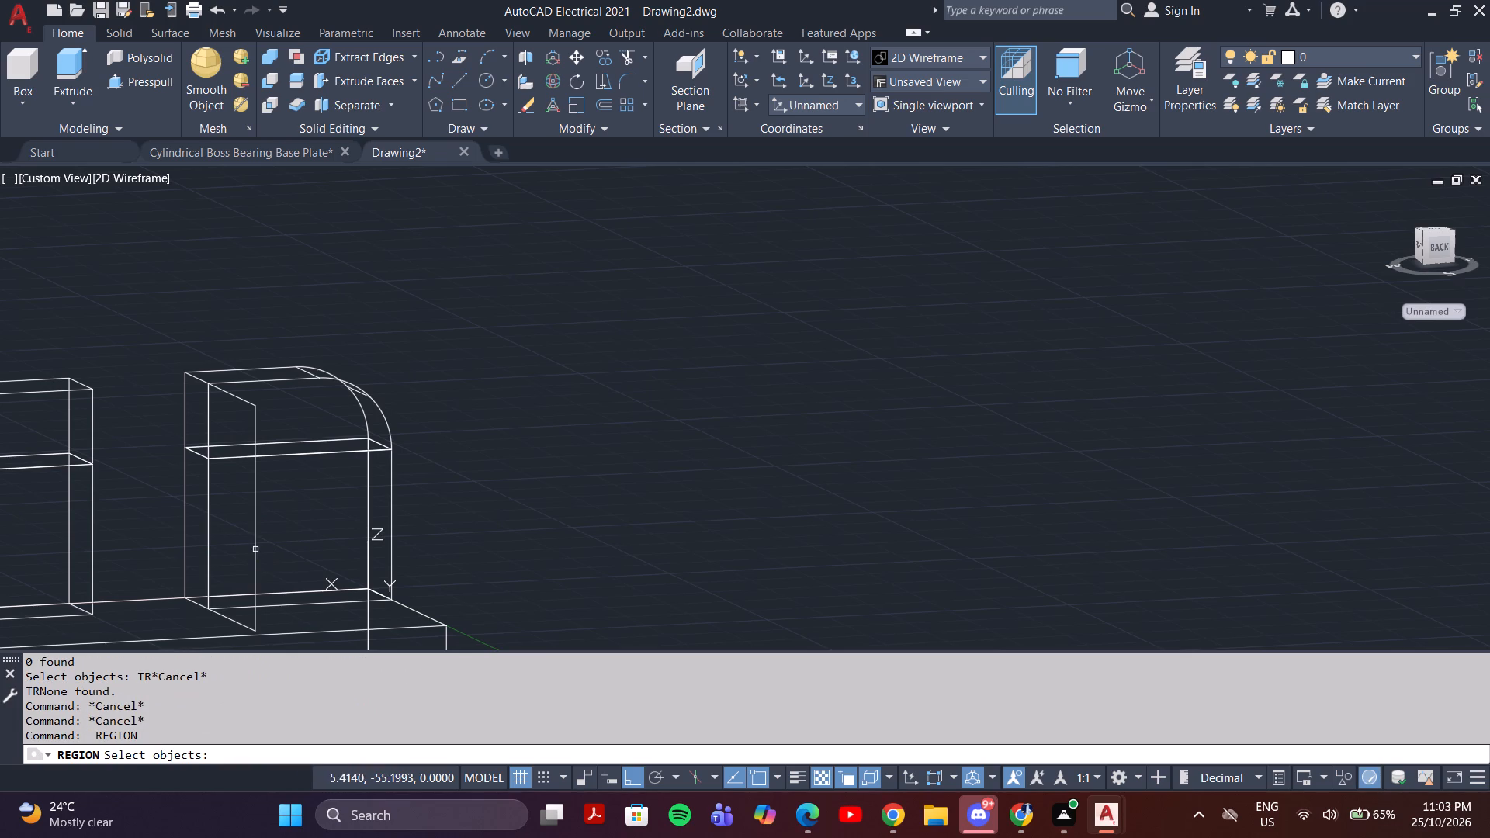
{"action": "left_click", "coordinate": [254, 542]}
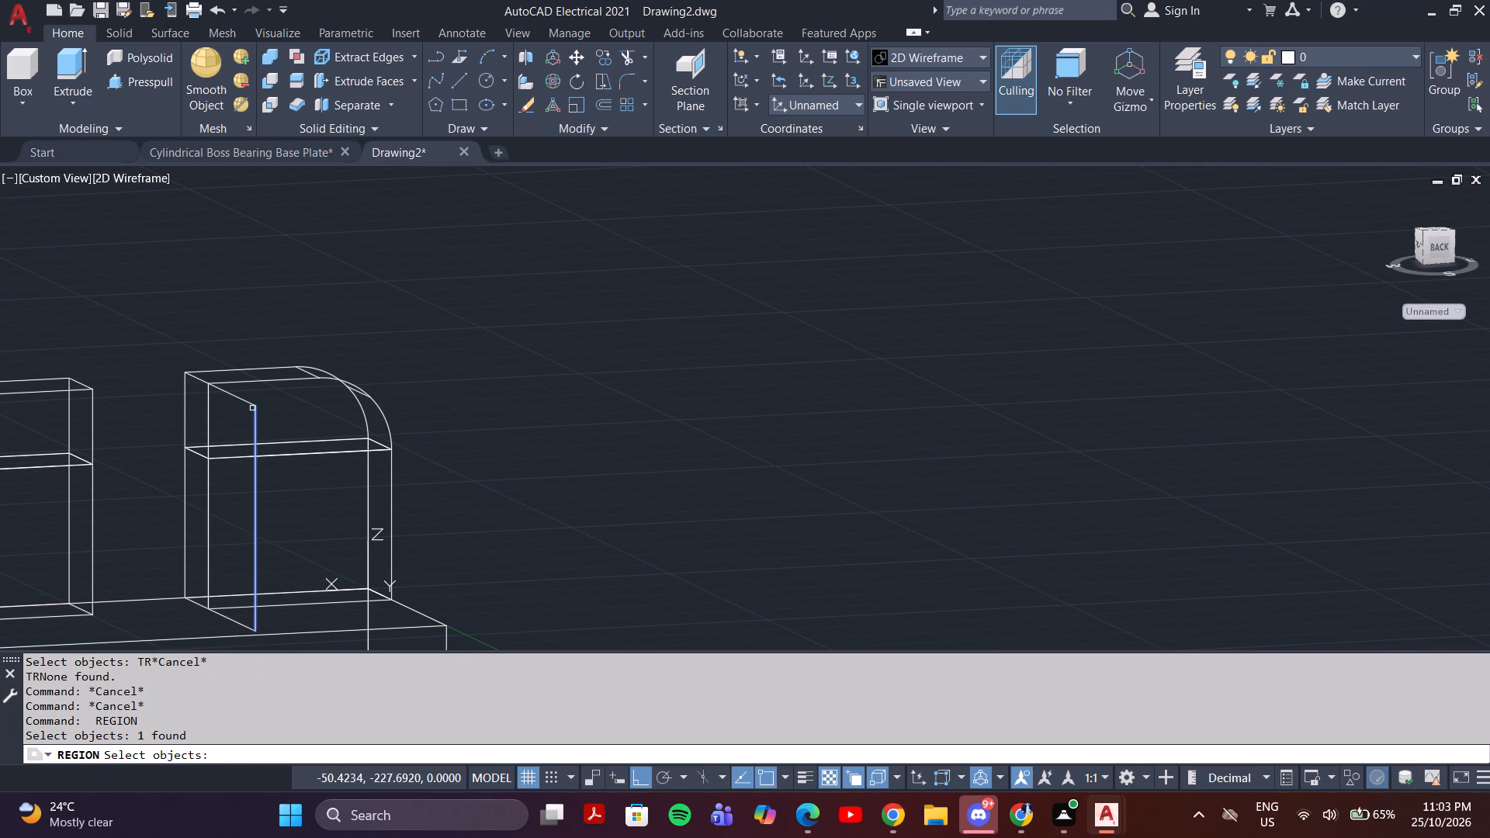
{"action": "left_click", "coordinate": [246, 404]}
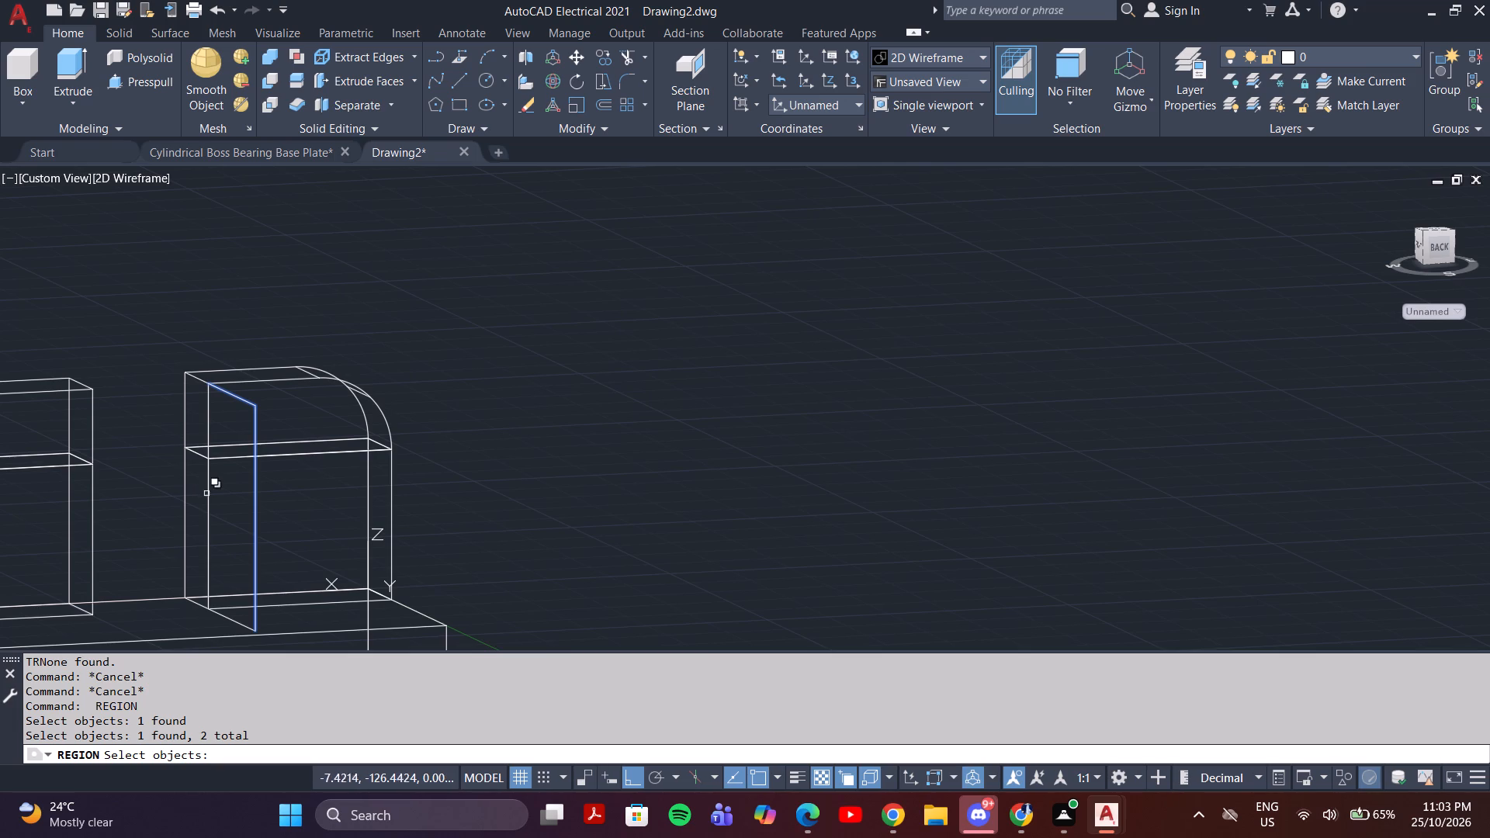
{"action": "left_click", "coordinate": [207, 494]}
{"action": "left_click", "coordinate": [250, 563]}
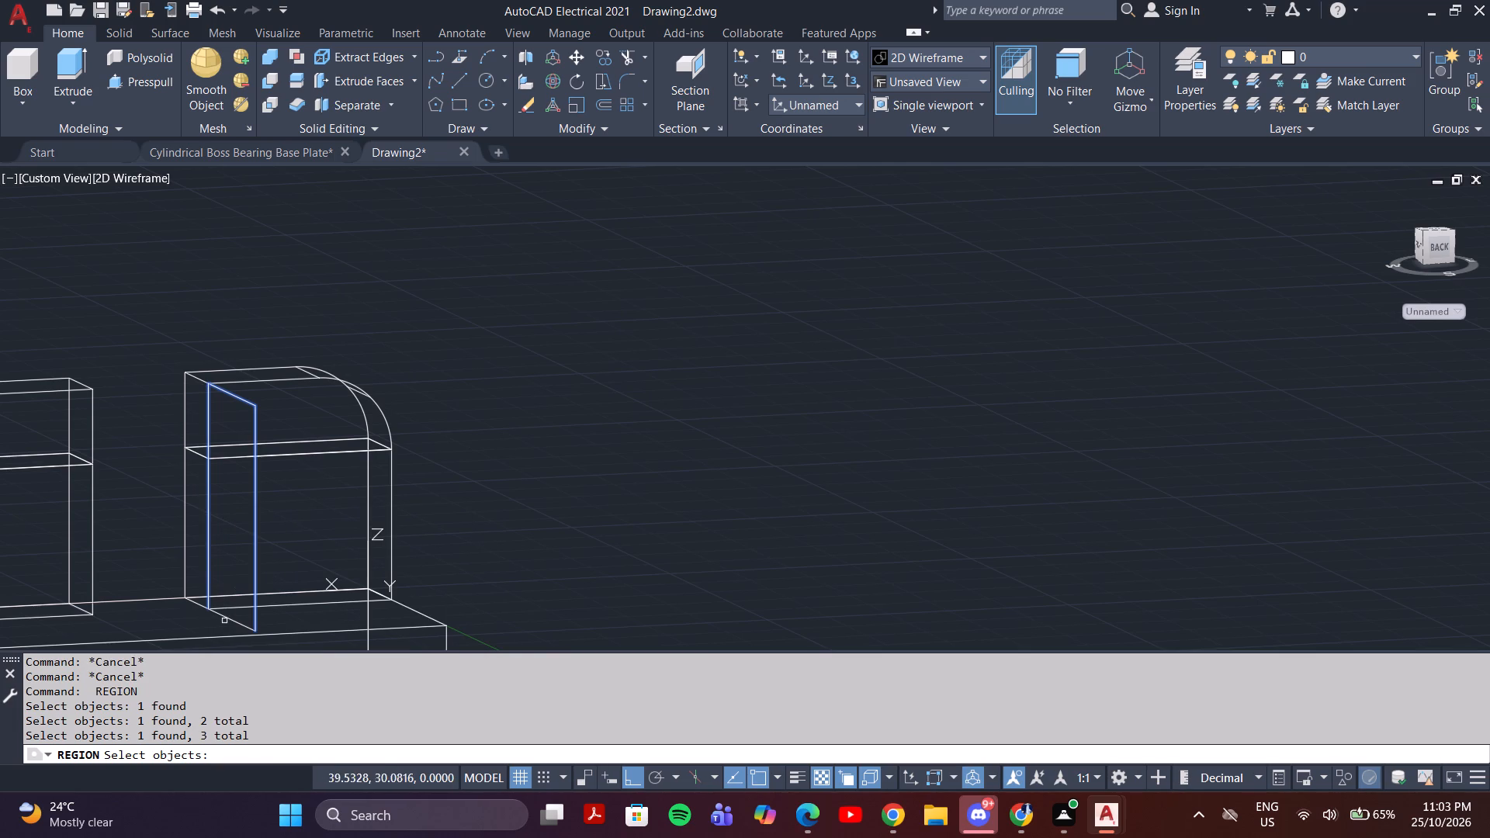
{"action": "left_click", "coordinate": [224, 615]}
{"action": "key", "text": "Return"}
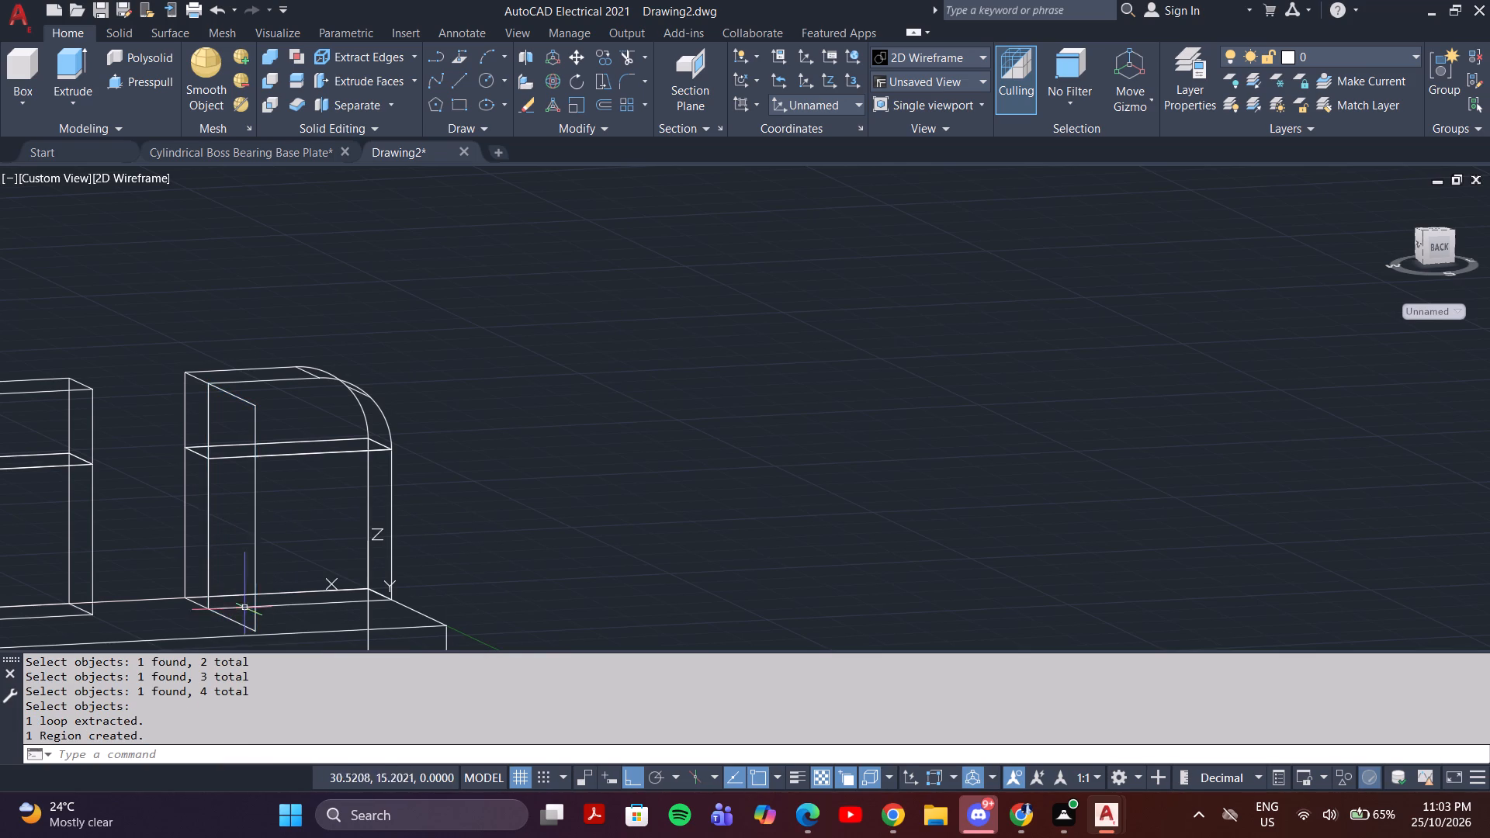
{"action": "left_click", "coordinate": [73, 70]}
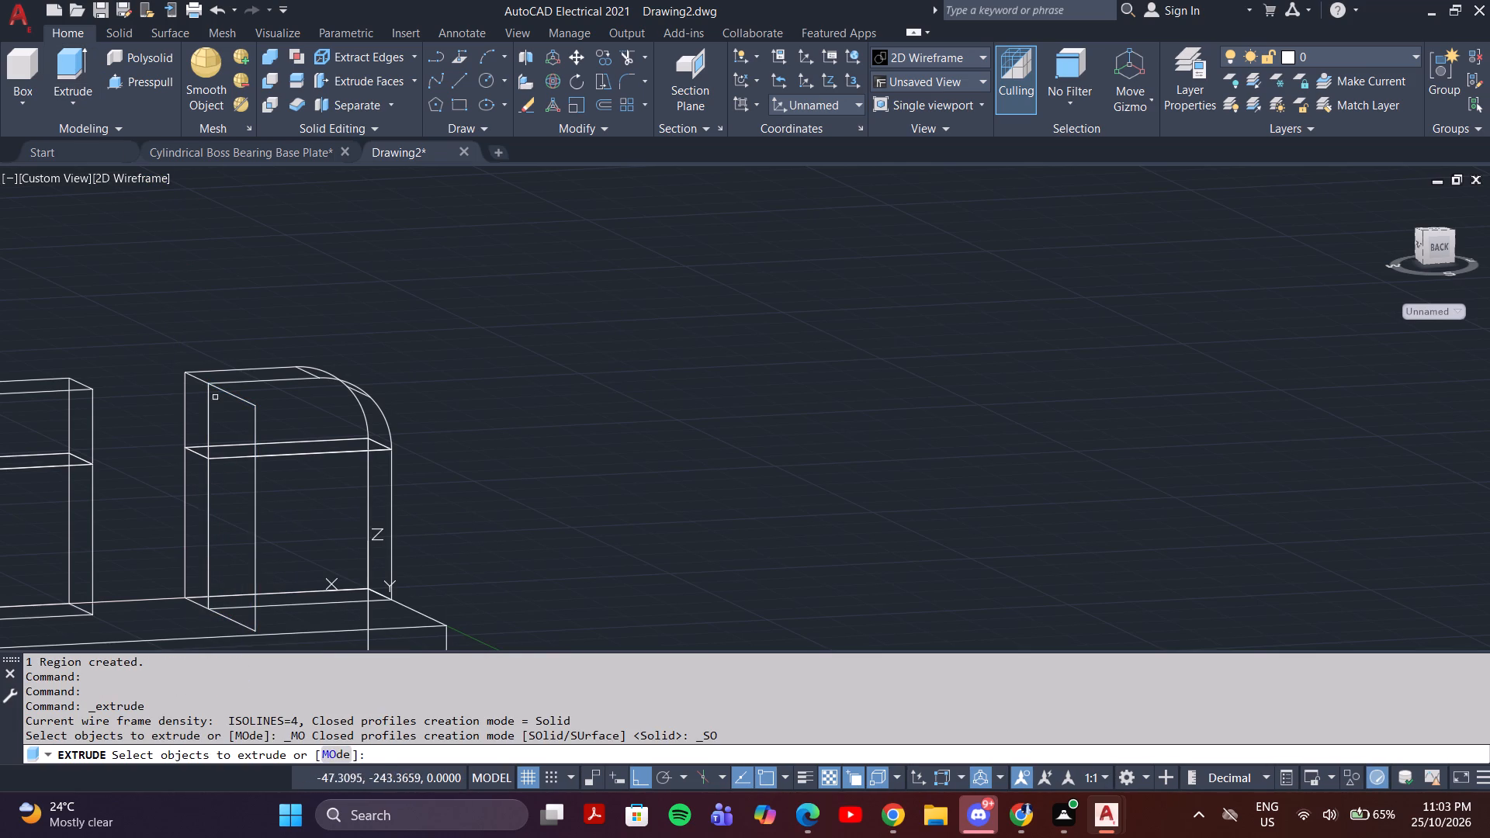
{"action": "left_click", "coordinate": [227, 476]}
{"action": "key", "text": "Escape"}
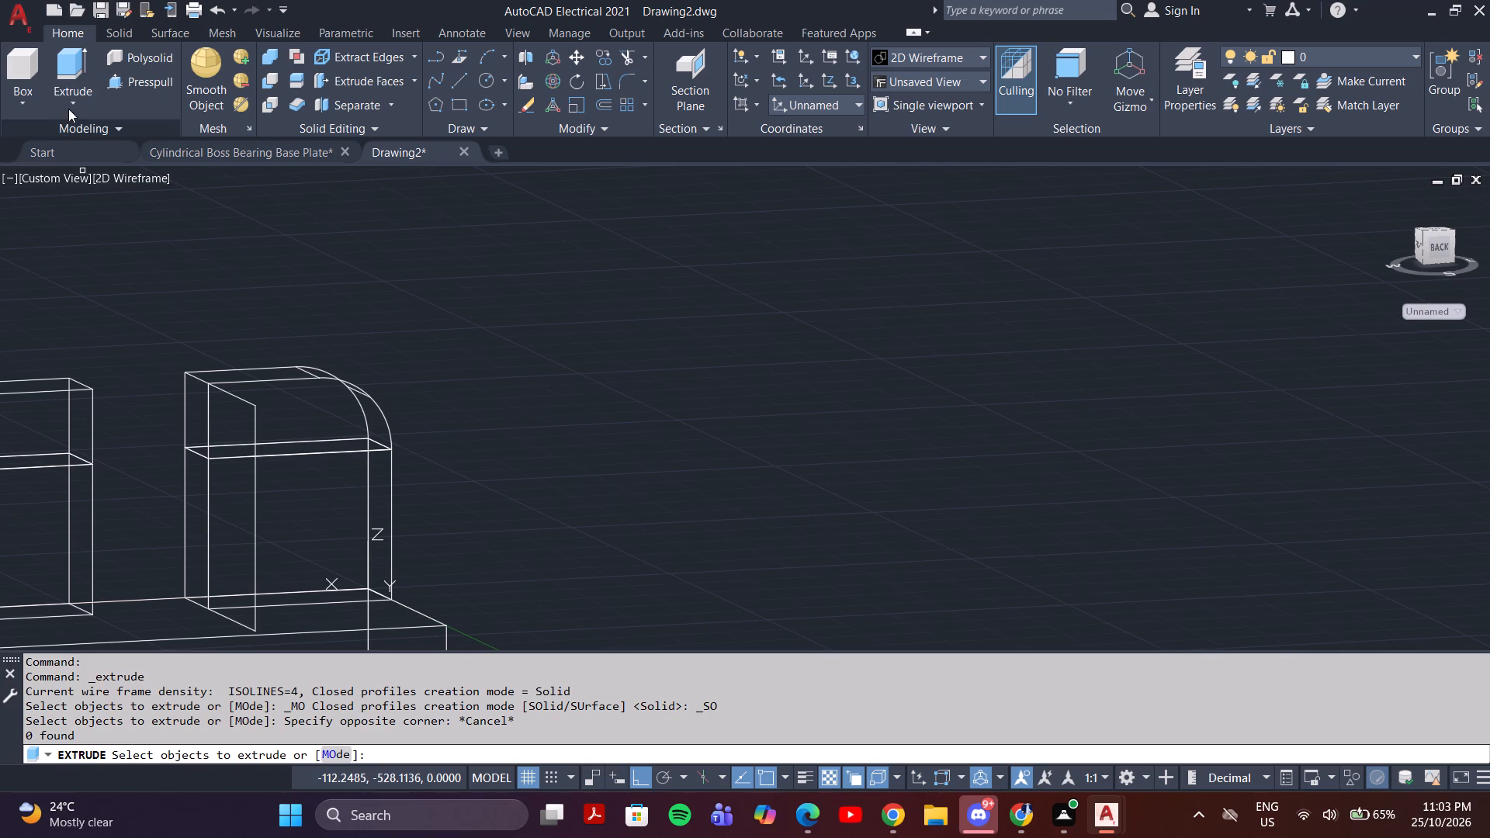
Extrude the rectangular region beside the slot by 15 units as a solid.
{"action": "left_click", "coordinate": [73, 78]}
{"action": "left_click", "coordinate": [255, 456]}
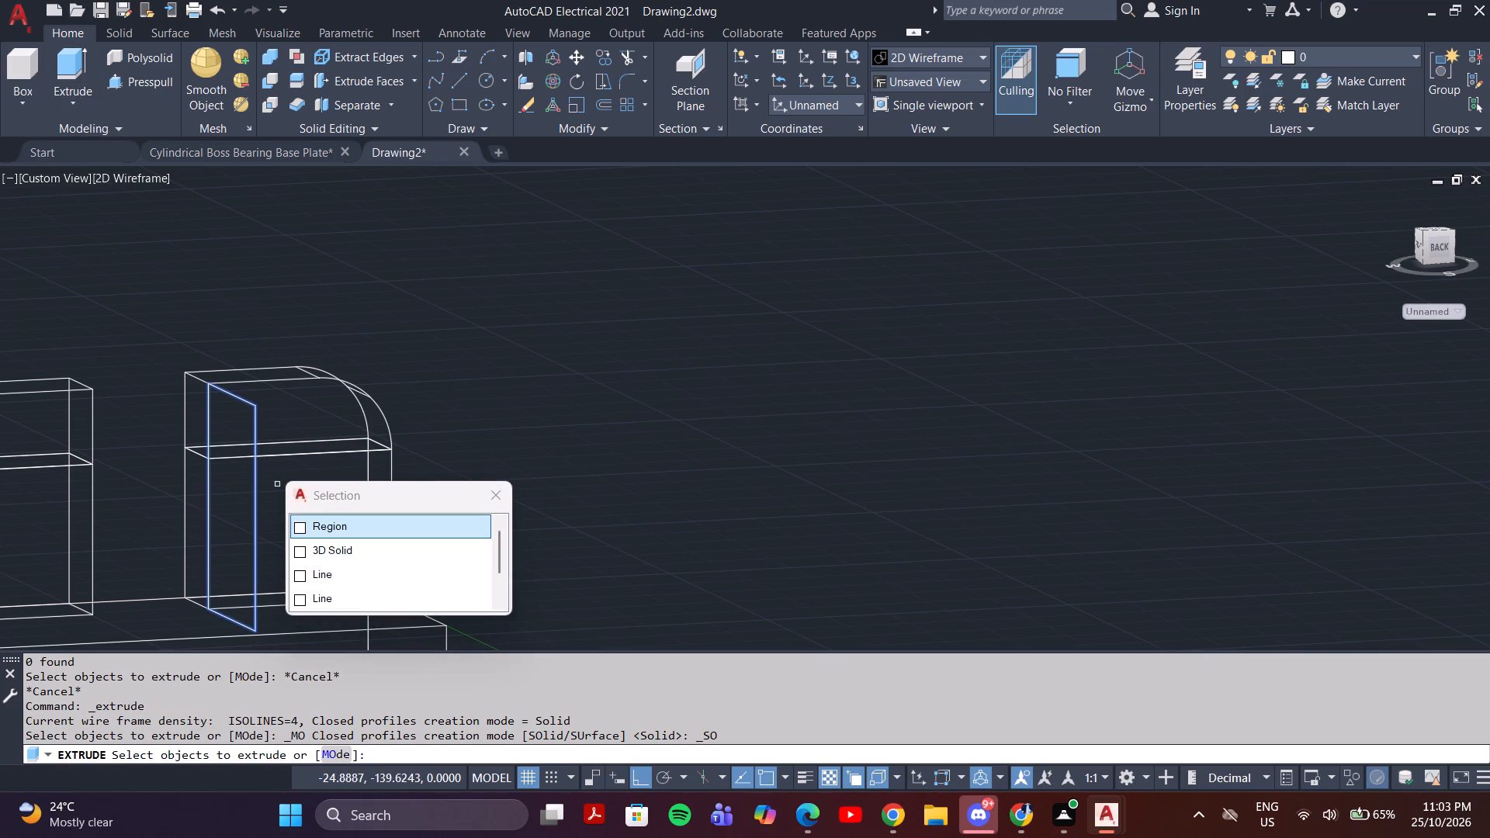
{"action": "left_click", "coordinate": [303, 530]}
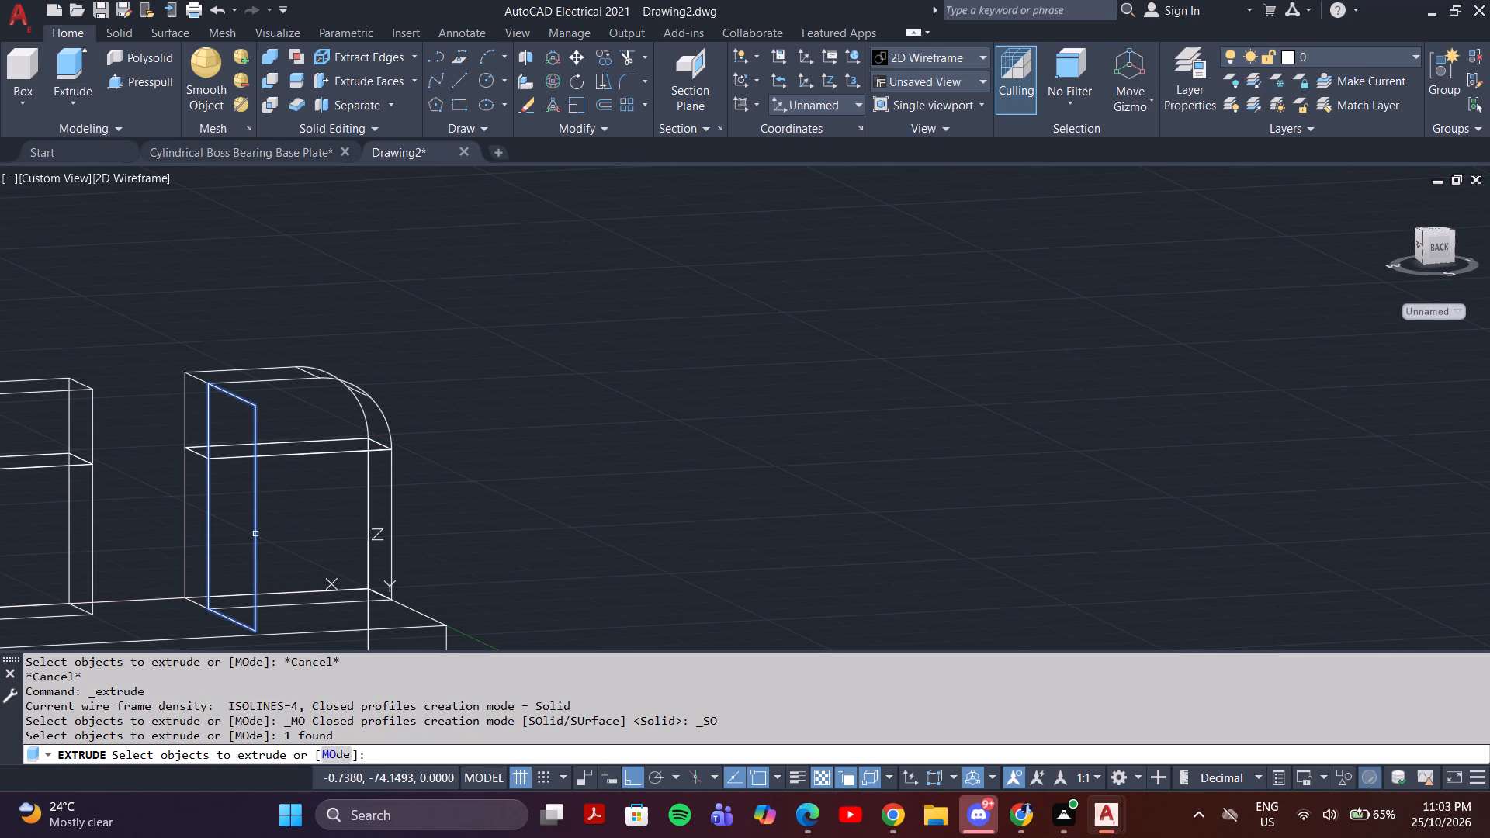
{"action": "key", "text": "Return"}
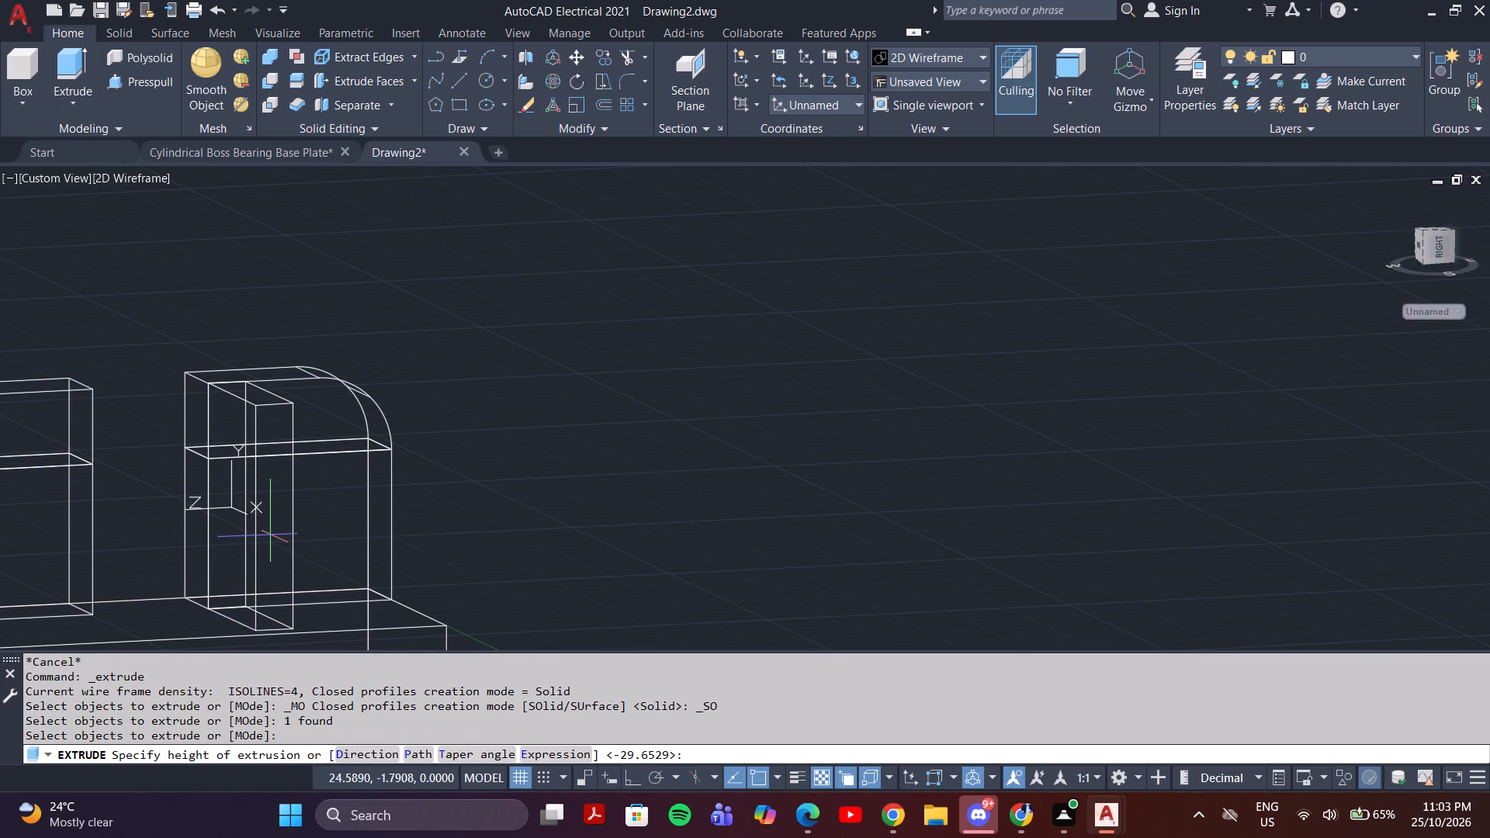
{"action": "key", "text": "1"}
{"action": "key", "text": "5"}
{"action": "key", "text": "Return"}
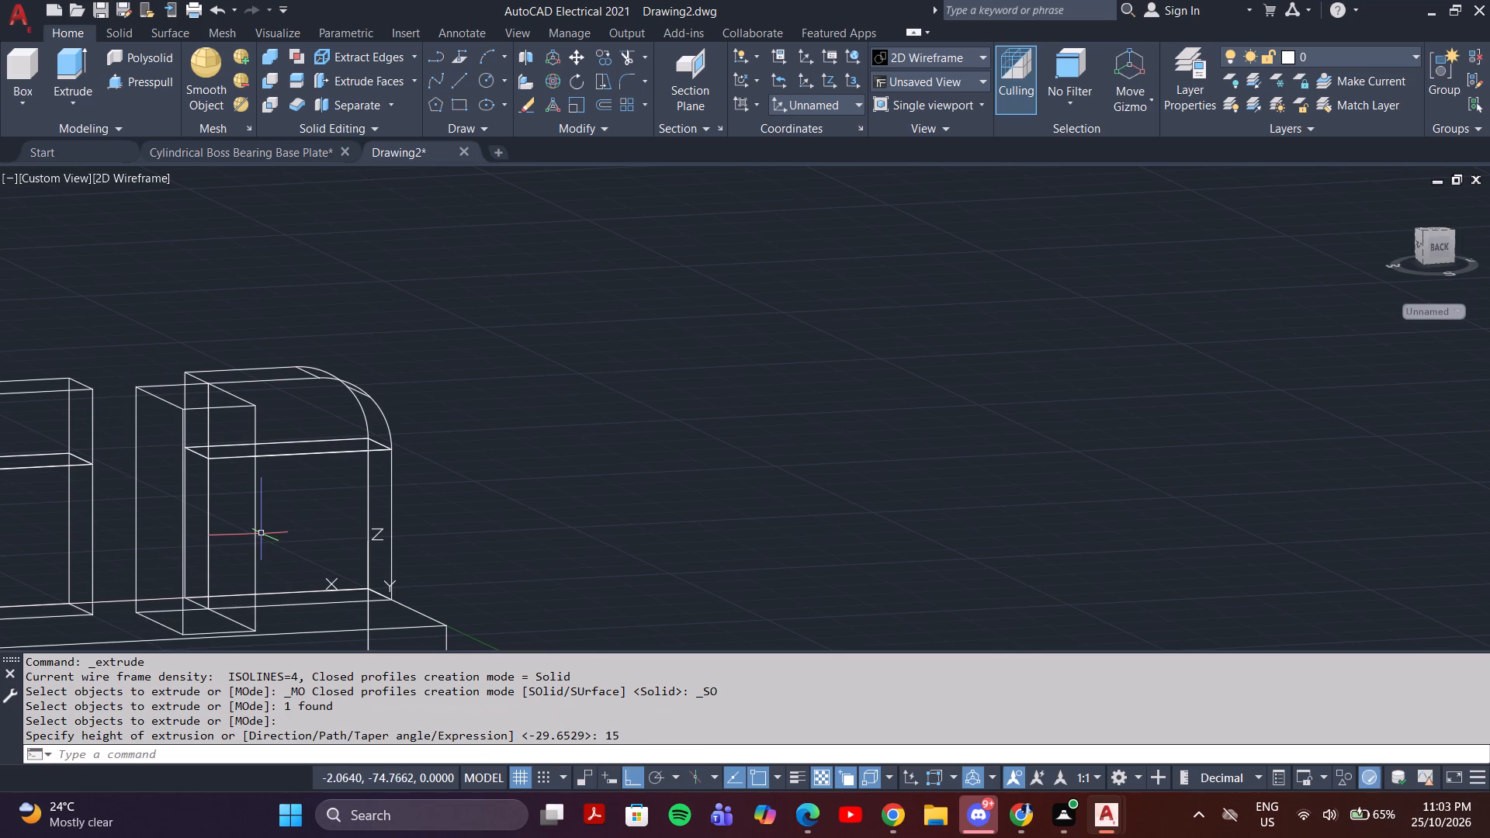
Move the extruded block 15 units away from the slot opening so its side lines up with the upright's slot edge.
{"action": "middle_click_drag", "start_coordinate": [317, 545], "coordinate": [247, 566], "text": "shift"}
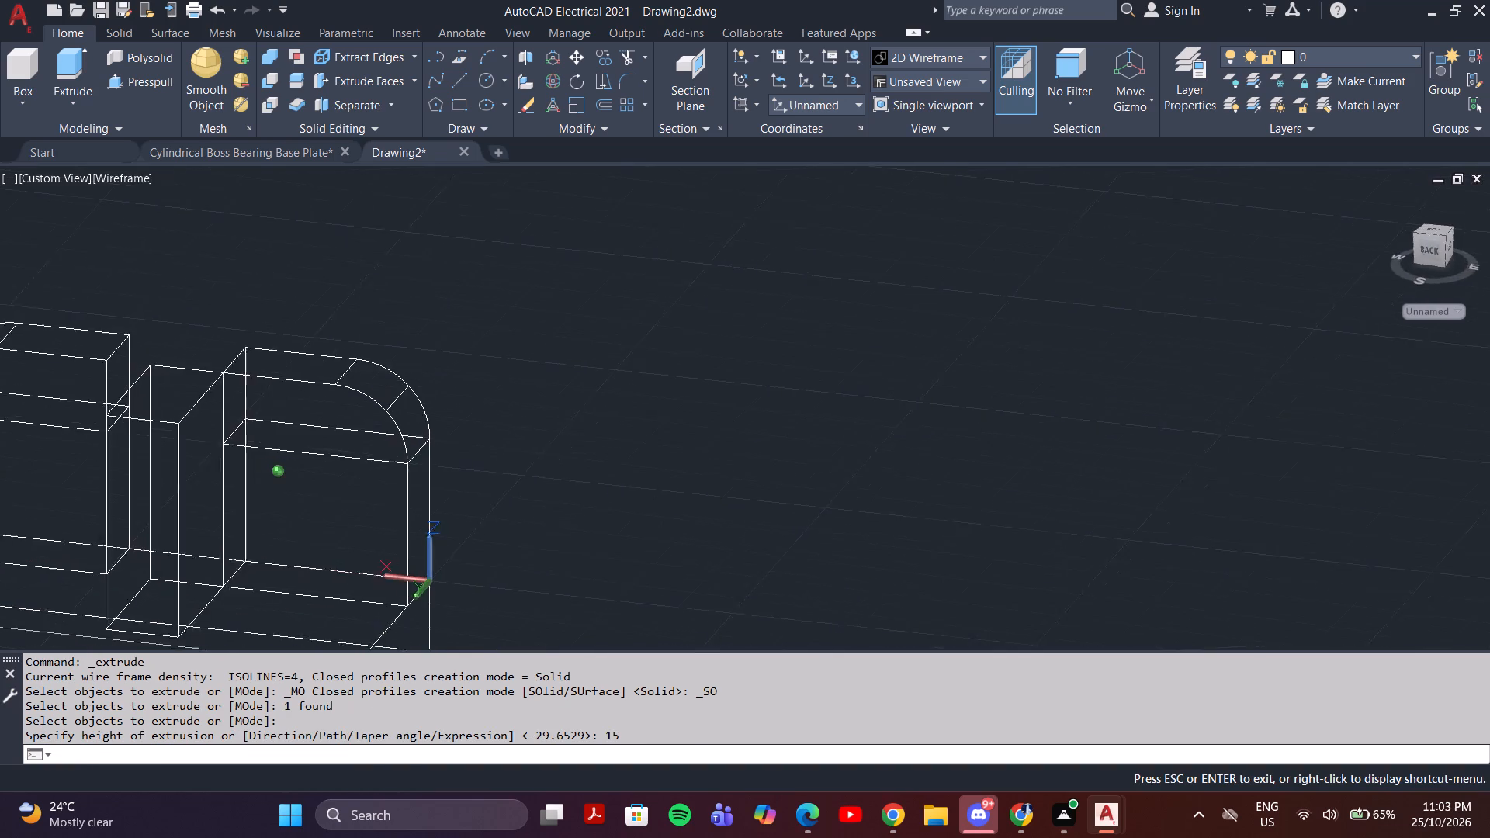
{"action": "middle_click_drag", "start_coordinate": [247, 566], "coordinate": [276, 548], "text": "shift"}
{"action": "left_click", "coordinate": [142, 545]}
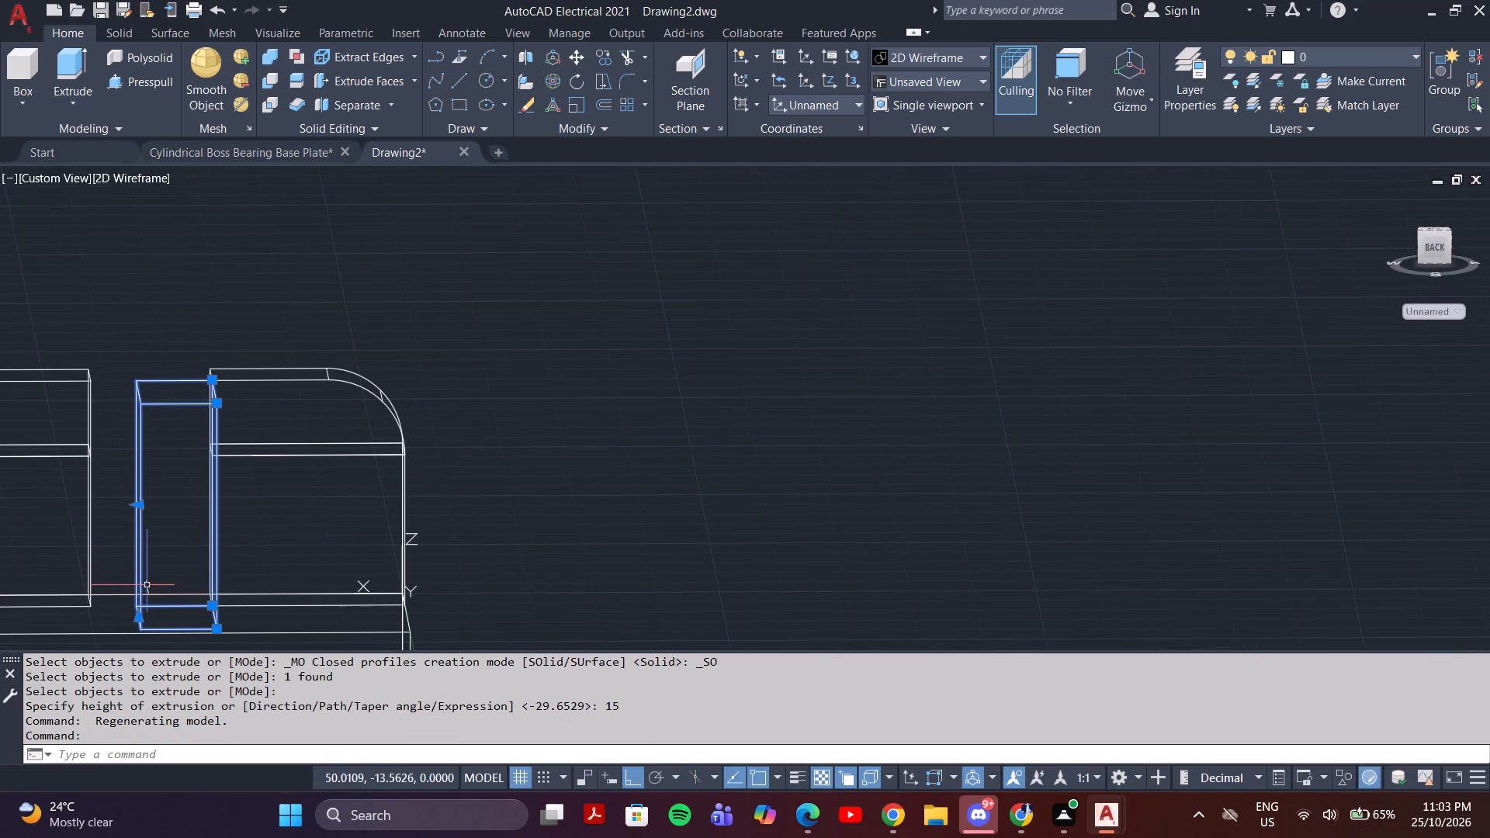
{"action": "key", "text": "m"}
{"action": "key", "text": "Return"}
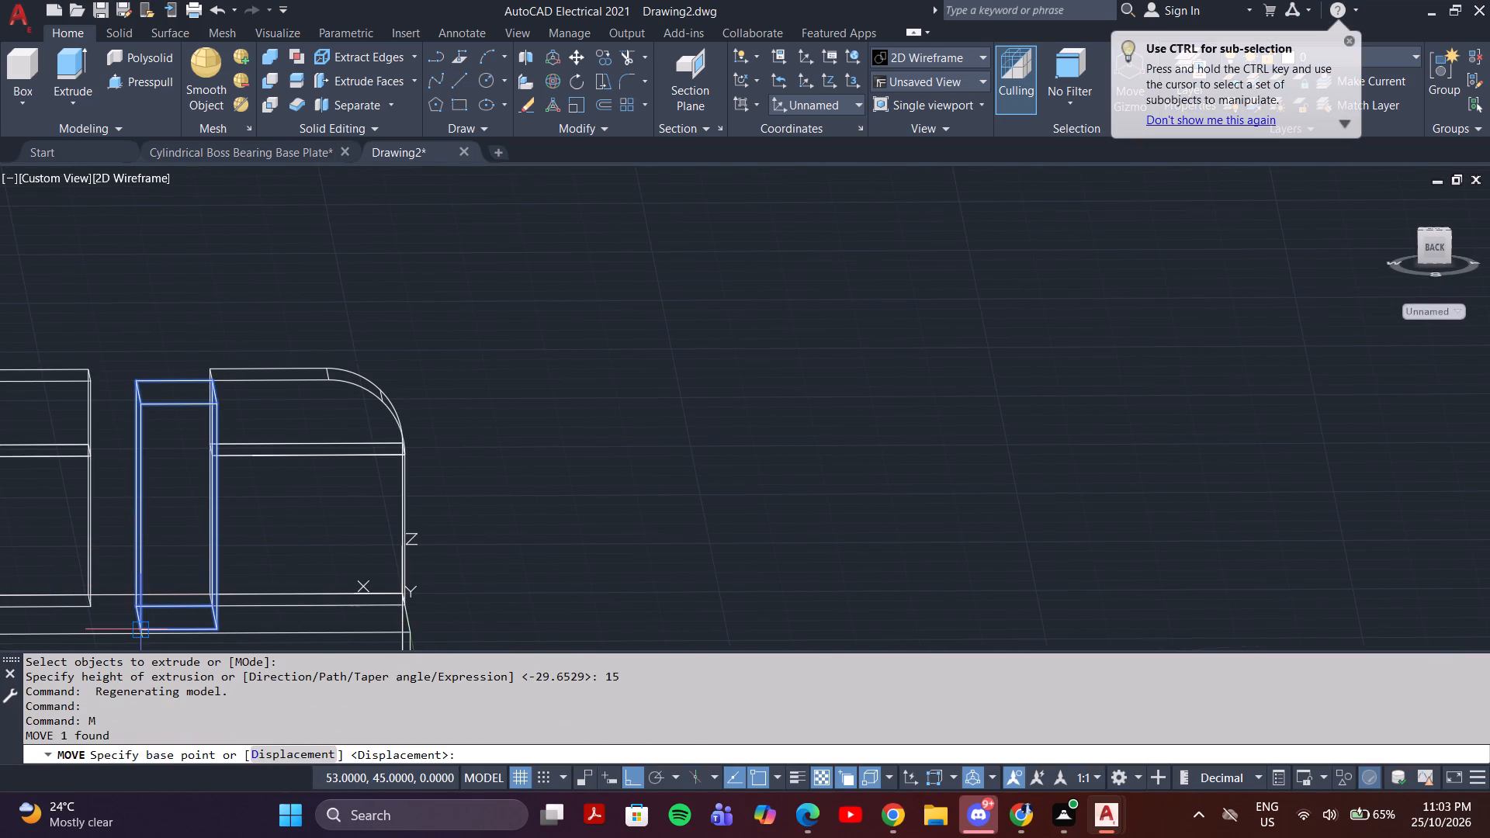
{"action": "left_click", "coordinate": [143, 631]}
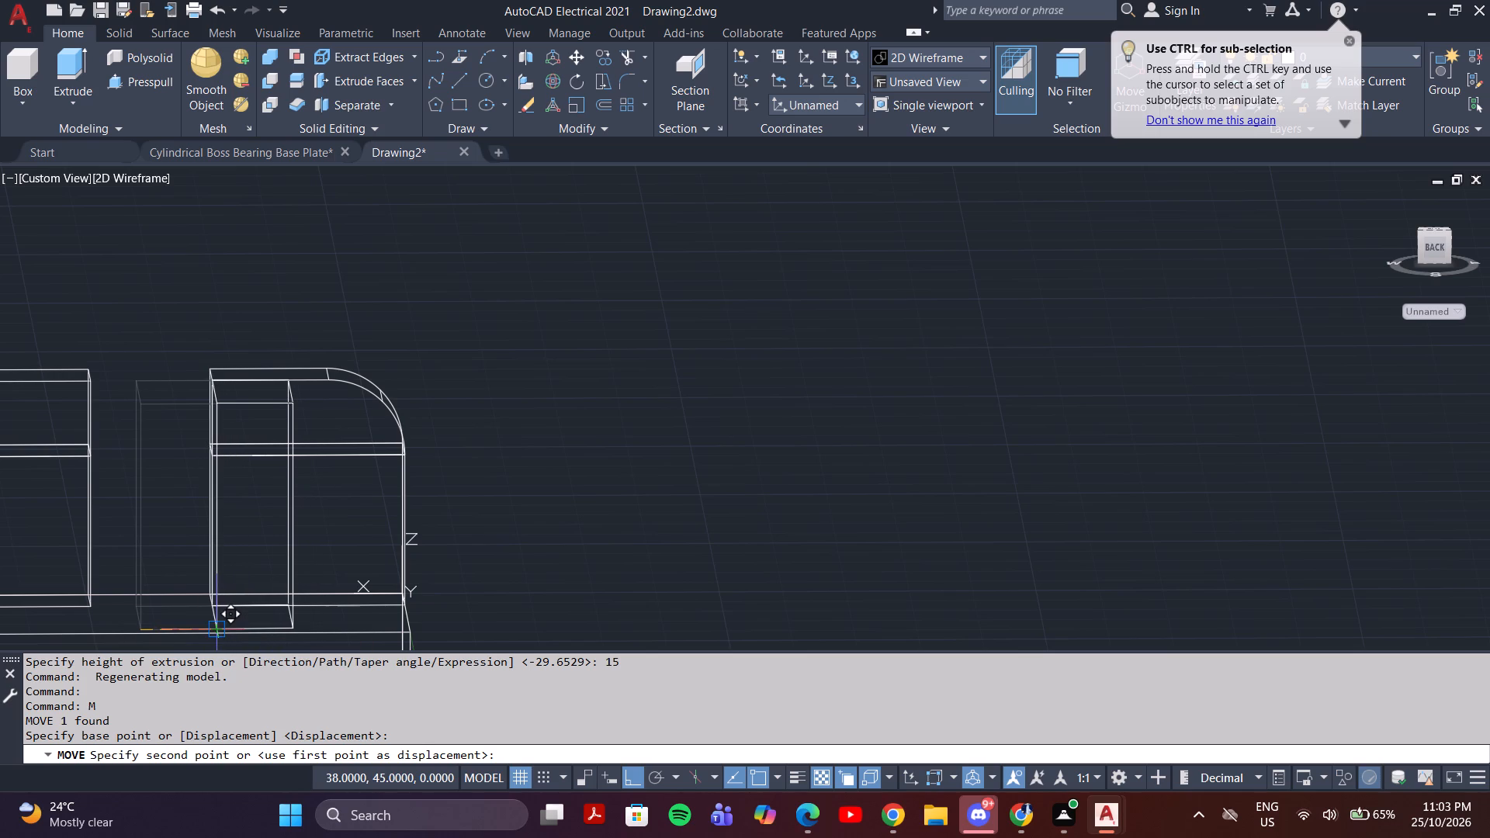
{"action": "left_click", "coordinate": [220, 627]}
{"action": "key", "text": "Escape"}
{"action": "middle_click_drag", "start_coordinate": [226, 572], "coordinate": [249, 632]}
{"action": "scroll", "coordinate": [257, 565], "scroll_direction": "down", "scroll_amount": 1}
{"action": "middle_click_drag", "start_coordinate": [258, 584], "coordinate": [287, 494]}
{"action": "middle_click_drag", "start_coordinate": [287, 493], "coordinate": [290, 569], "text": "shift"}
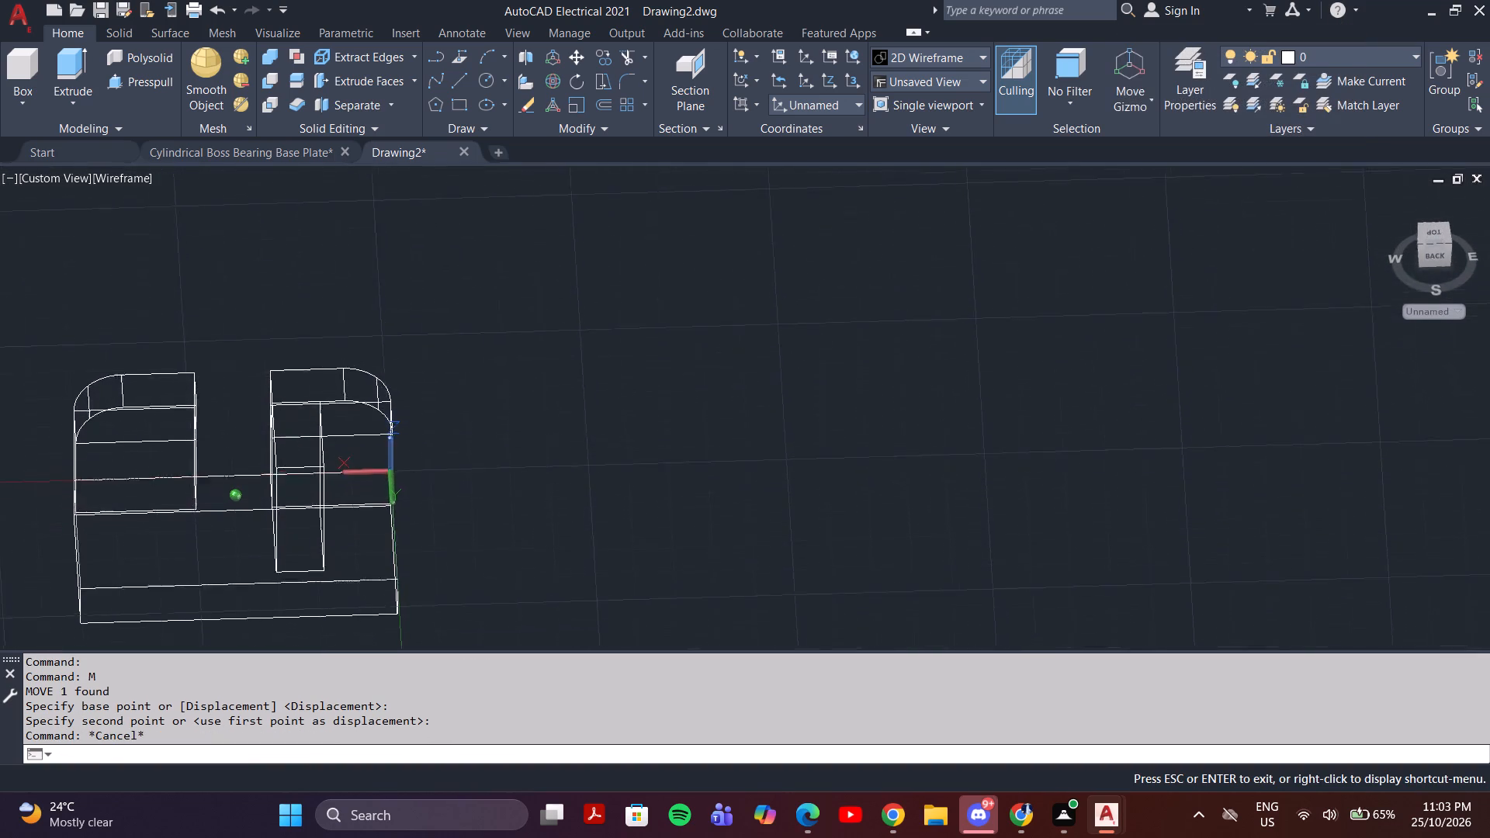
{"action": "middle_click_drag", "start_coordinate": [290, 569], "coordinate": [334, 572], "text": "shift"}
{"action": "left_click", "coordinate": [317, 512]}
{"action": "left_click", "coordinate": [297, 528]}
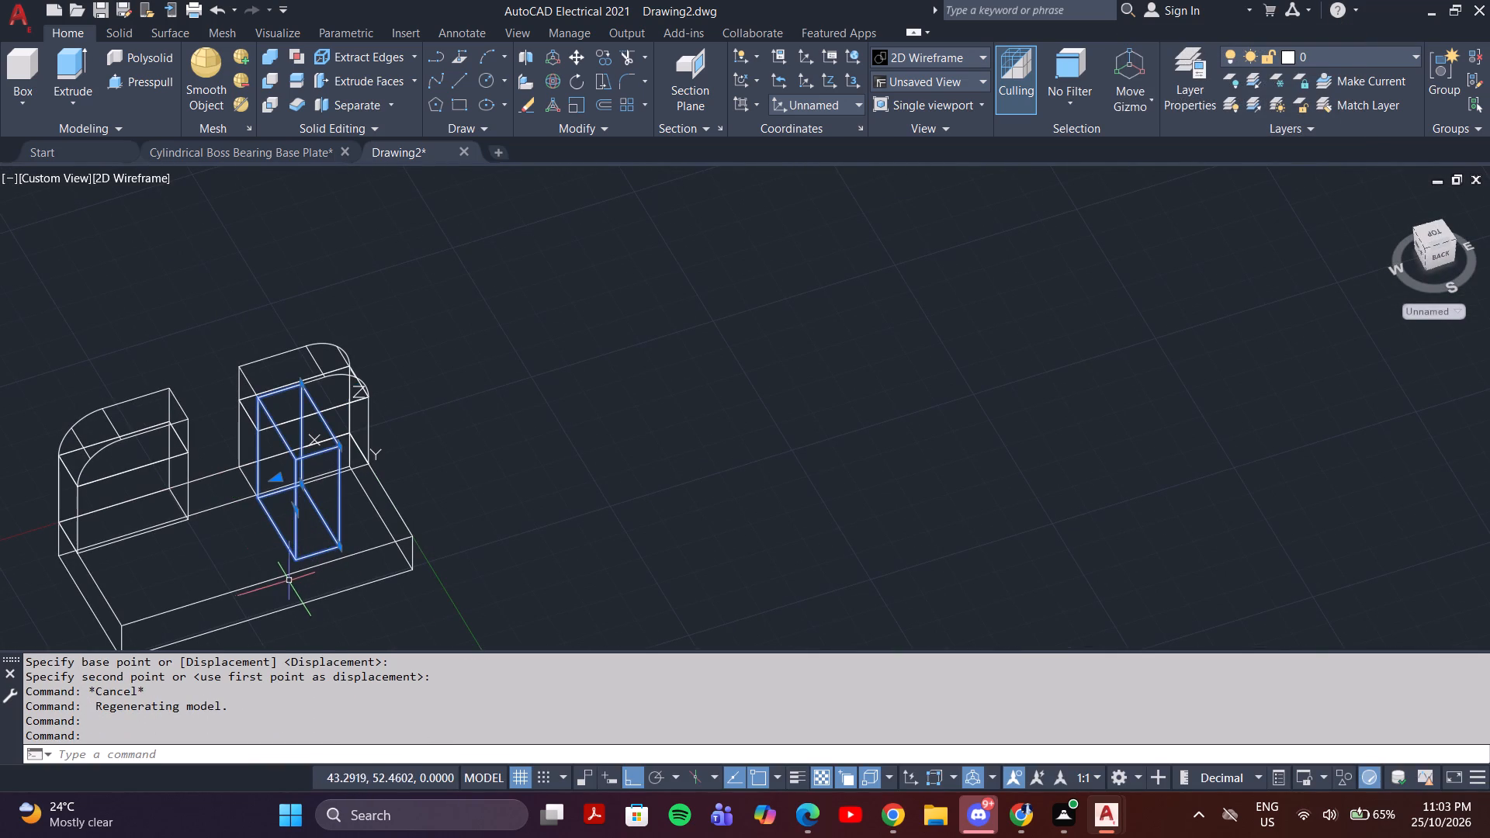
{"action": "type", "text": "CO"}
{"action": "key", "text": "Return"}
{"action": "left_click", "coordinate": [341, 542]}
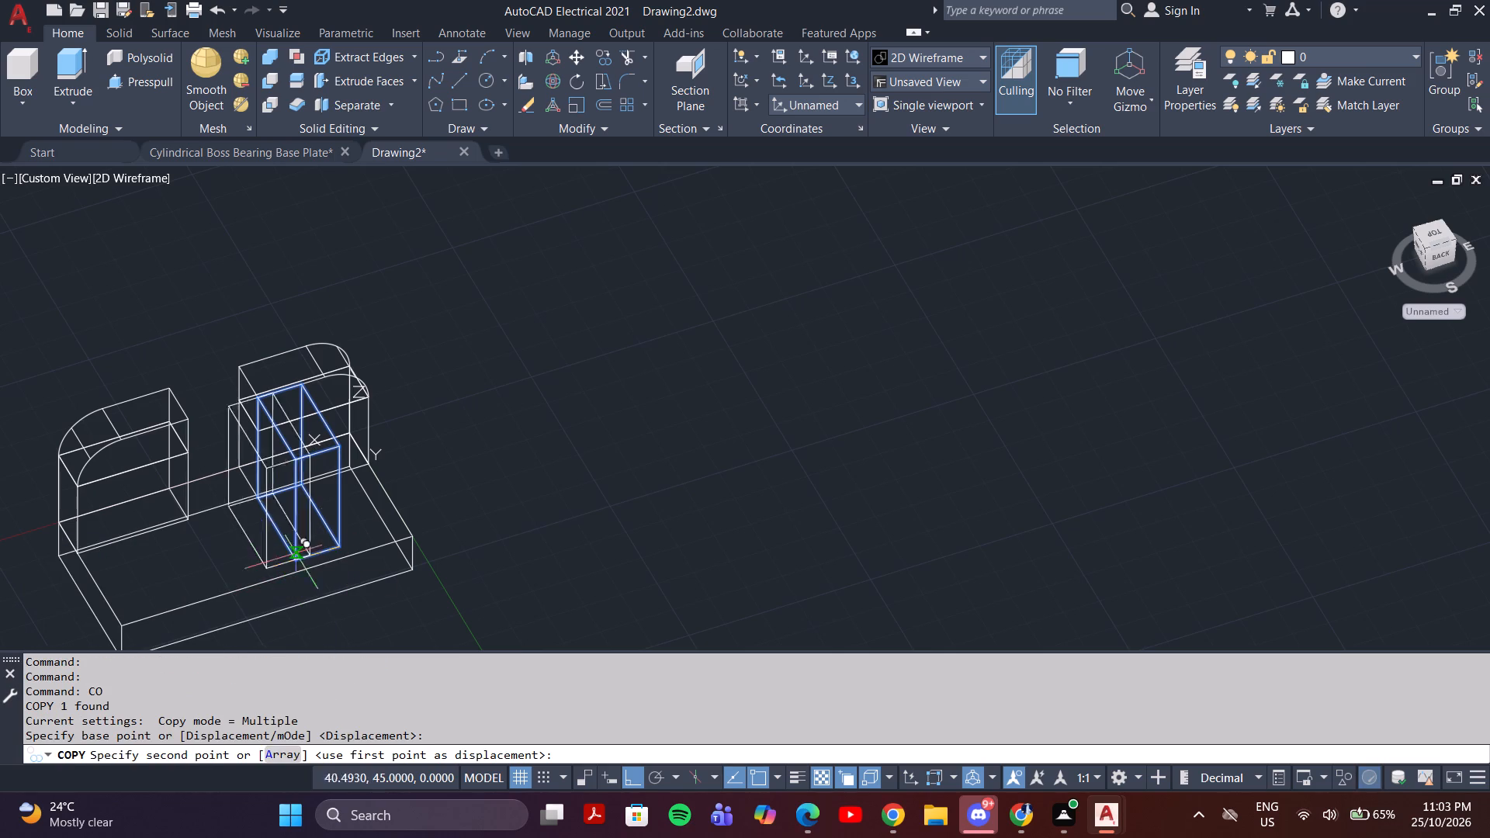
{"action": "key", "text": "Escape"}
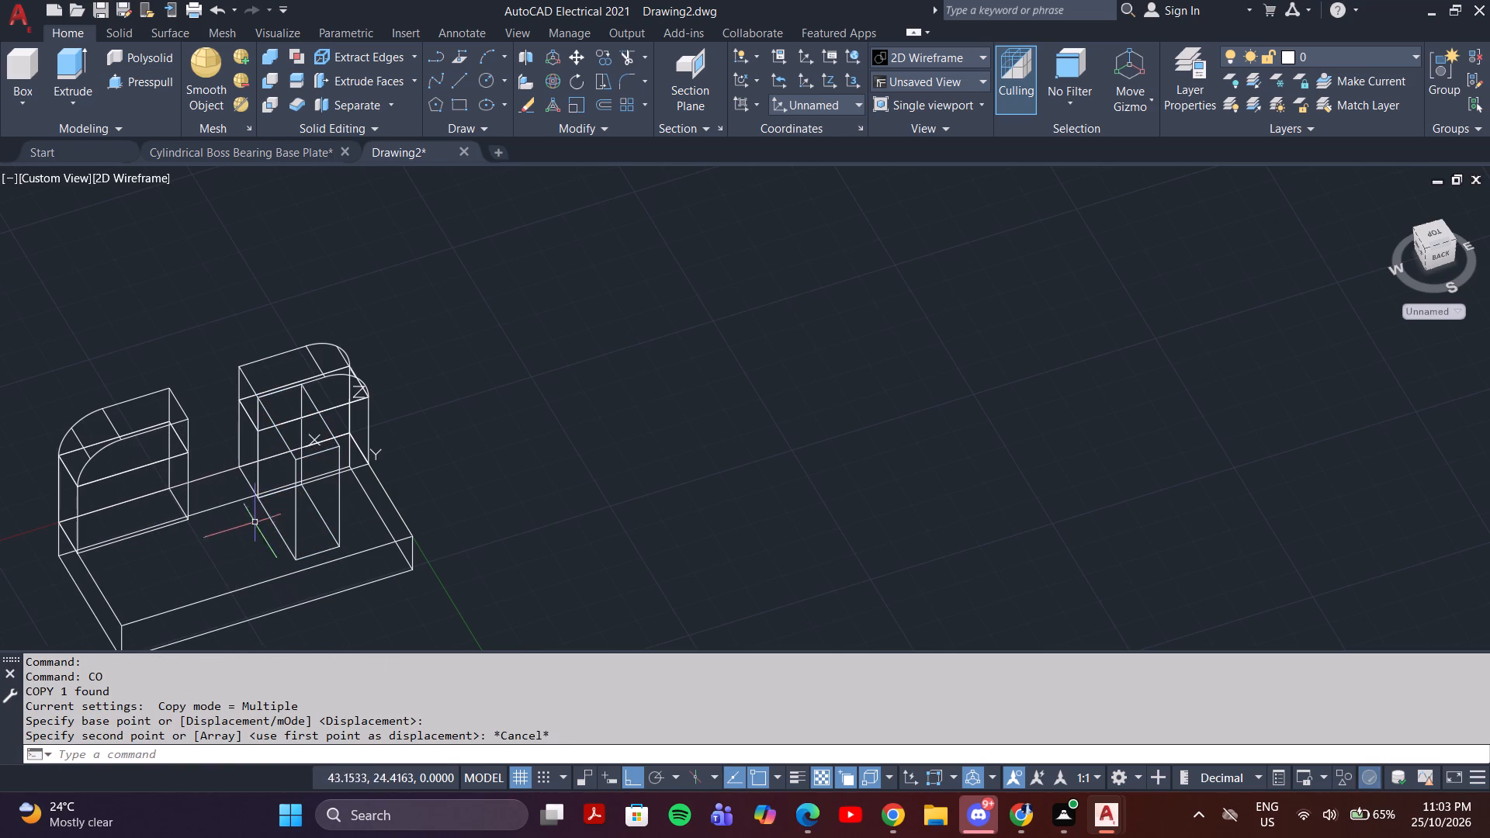
Copy the block across the slot, placing its lower outer rear corner on the other upright's lower slot corner.
{"action": "left_click", "coordinate": [269, 510]}
{"action": "key", "text": "c"}
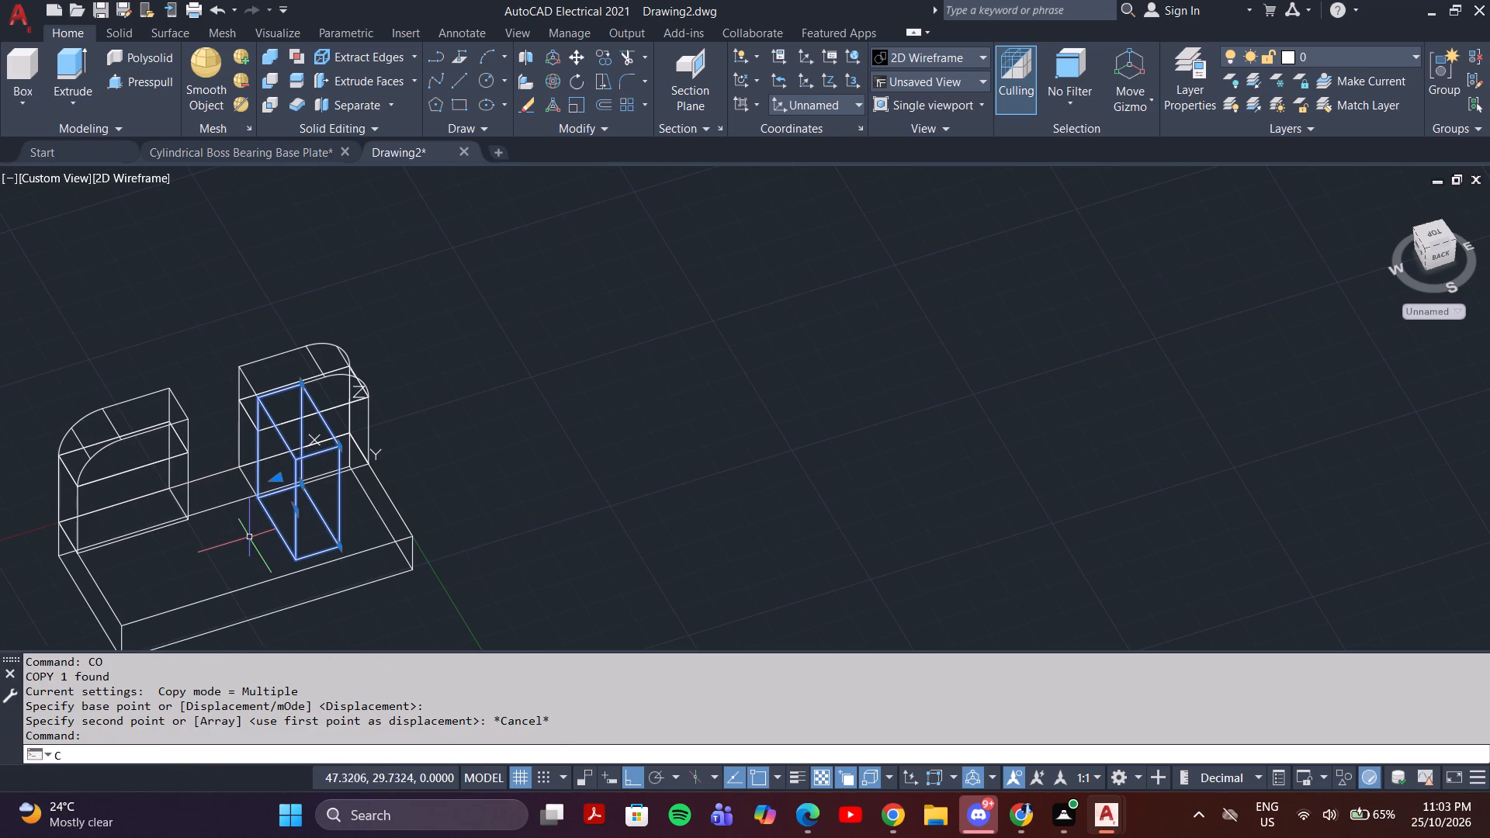
{"action": "key", "text": "o"}
{"action": "key", "text": "Return"}
{"action": "middle_click_drag", "start_coordinate": [286, 522], "coordinate": [210, 541], "text": "shift"}
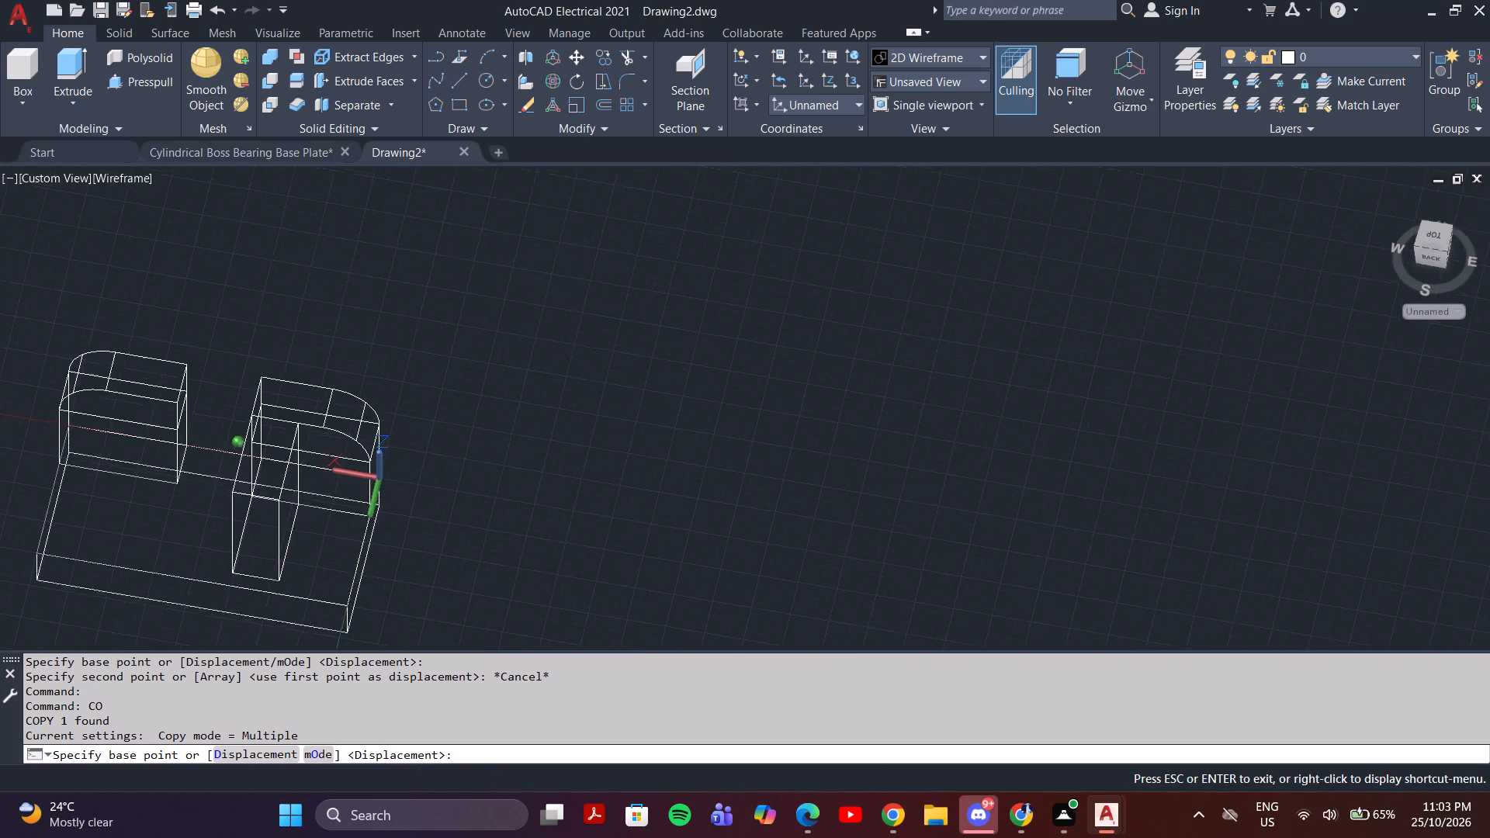
{"action": "middle_click_drag", "start_coordinate": [210, 541], "coordinate": [209, 536], "text": "shift"}
{"action": "left_click", "coordinate": [296, 510]}
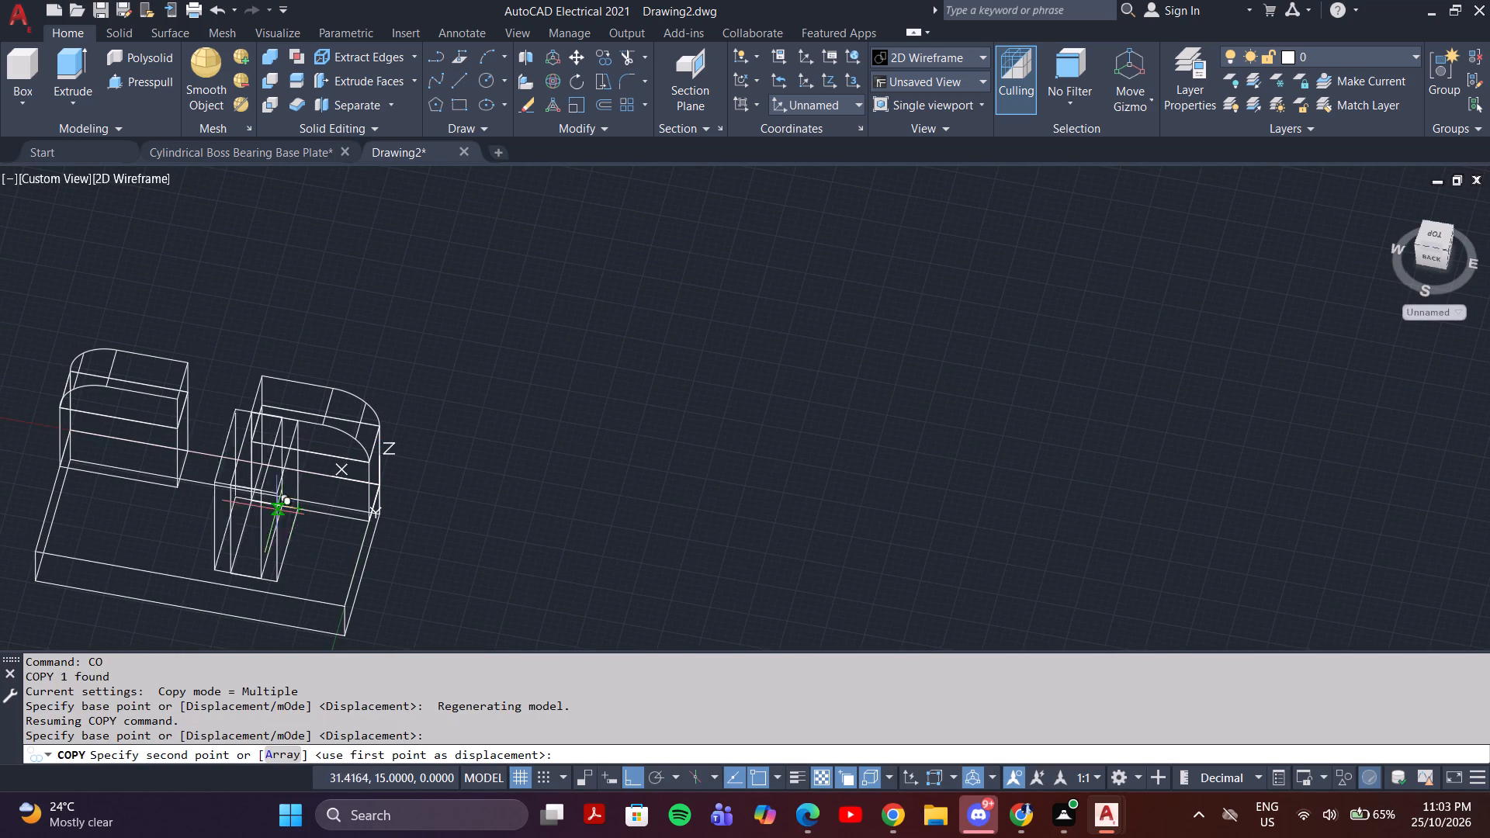
{"action": "scroll", "coordinate": [168, 487], "scroll_direction": "up", "scroll_amount": 4}
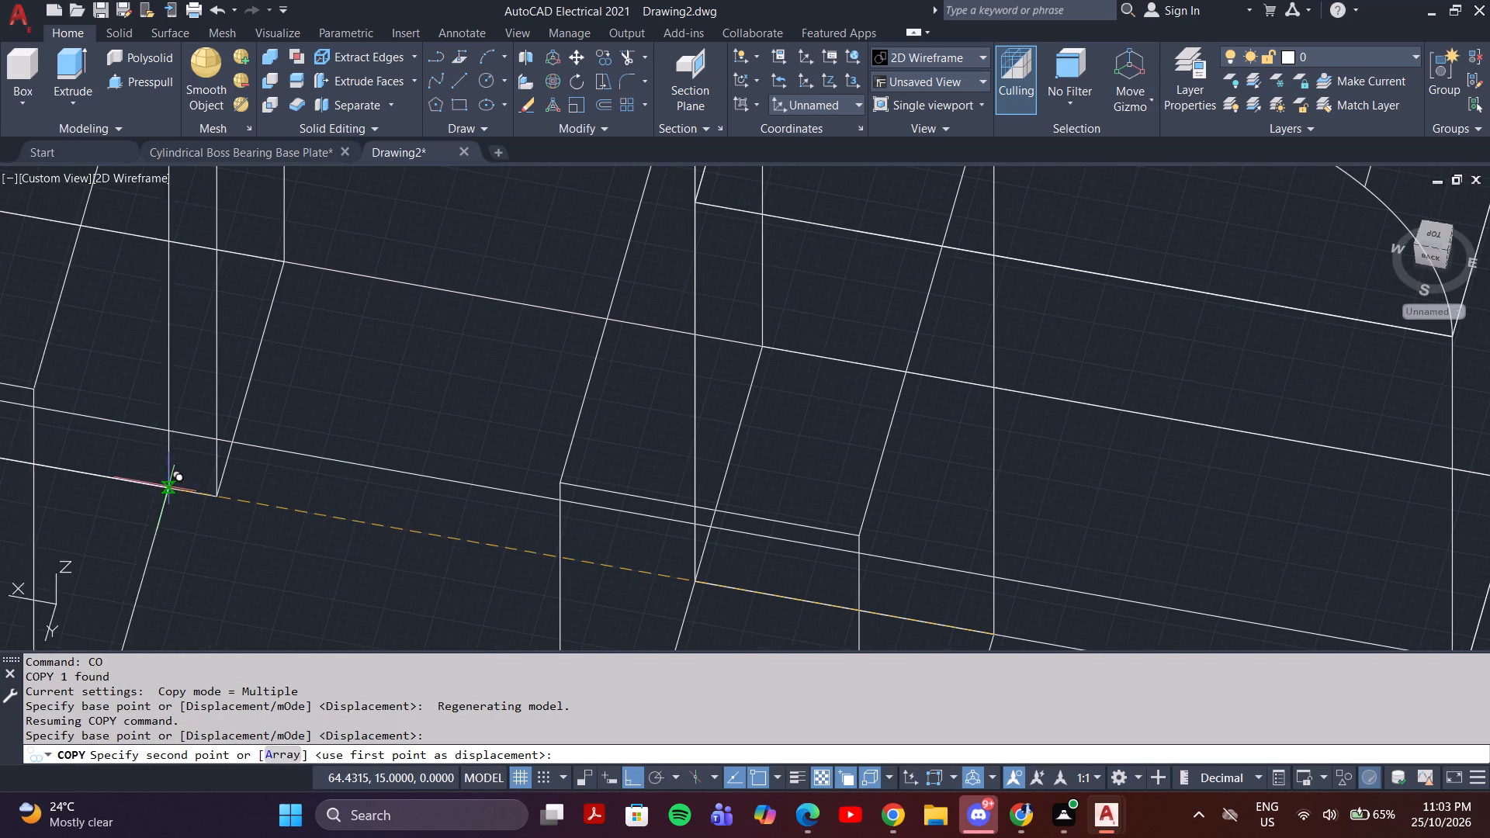
{"action": "left_click", "coordinate": [216, 493]}
{"action": "key", "text": "Escape"}
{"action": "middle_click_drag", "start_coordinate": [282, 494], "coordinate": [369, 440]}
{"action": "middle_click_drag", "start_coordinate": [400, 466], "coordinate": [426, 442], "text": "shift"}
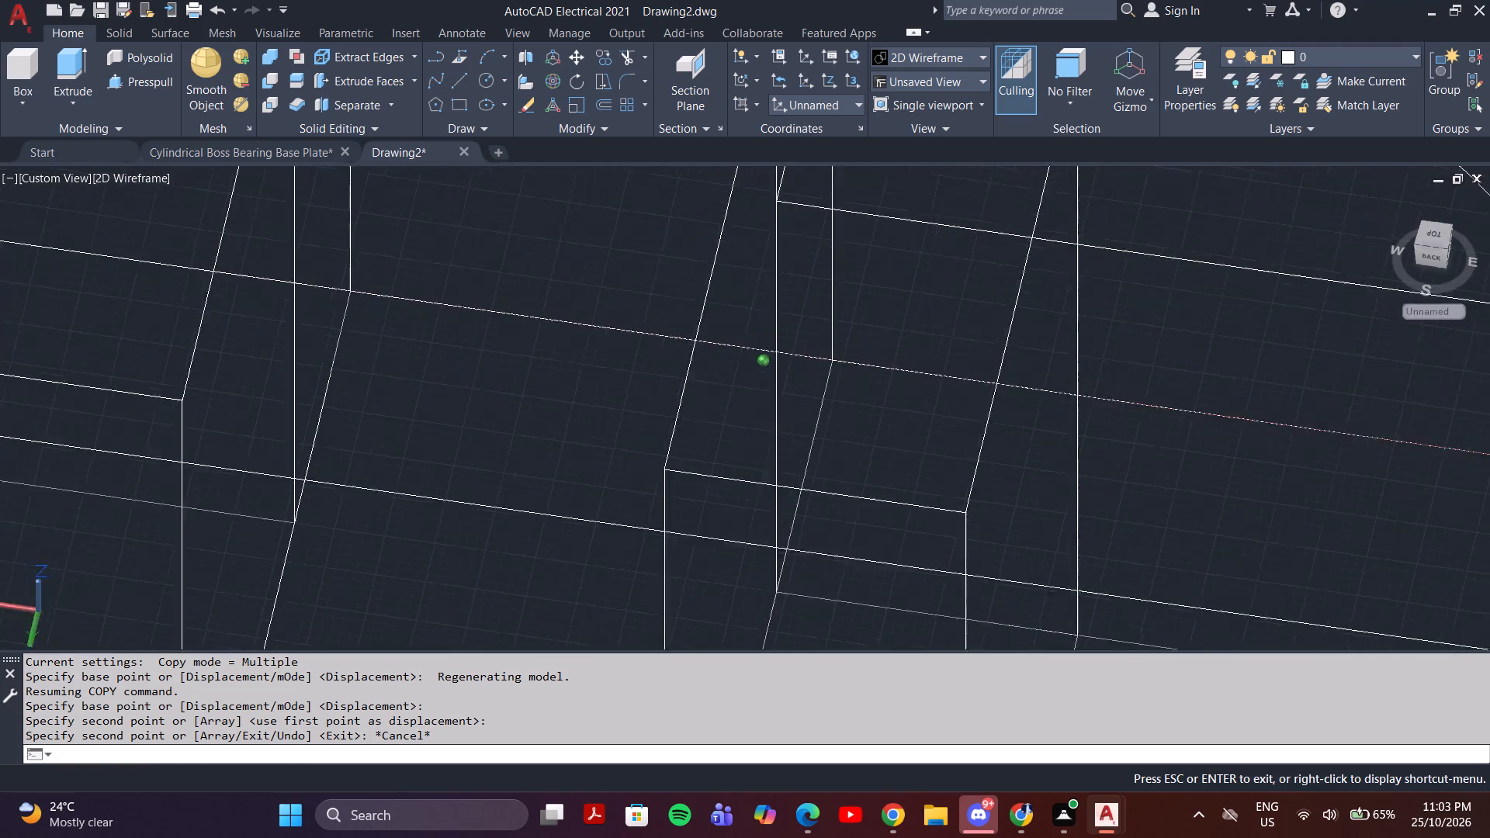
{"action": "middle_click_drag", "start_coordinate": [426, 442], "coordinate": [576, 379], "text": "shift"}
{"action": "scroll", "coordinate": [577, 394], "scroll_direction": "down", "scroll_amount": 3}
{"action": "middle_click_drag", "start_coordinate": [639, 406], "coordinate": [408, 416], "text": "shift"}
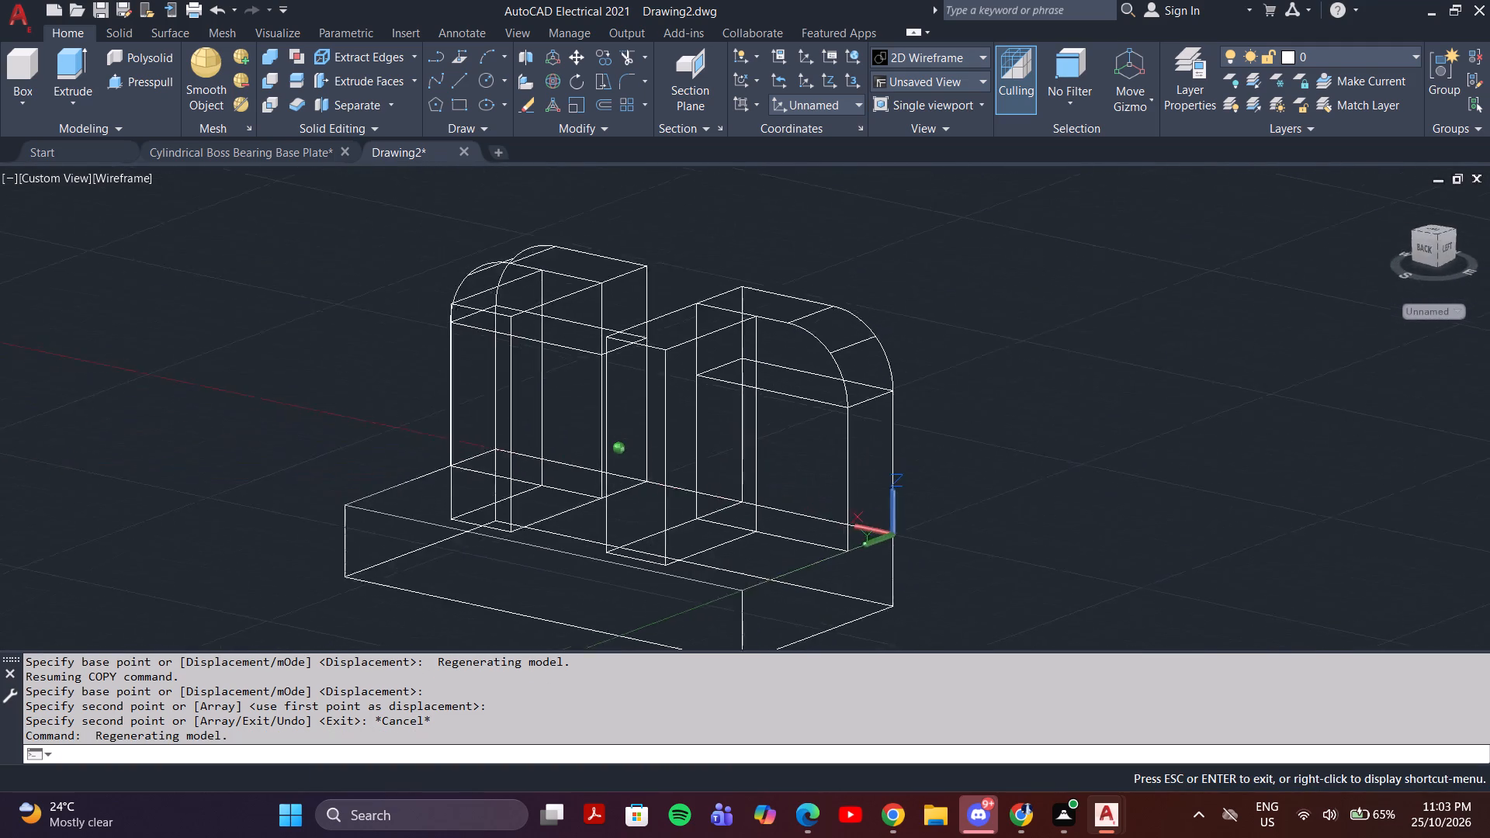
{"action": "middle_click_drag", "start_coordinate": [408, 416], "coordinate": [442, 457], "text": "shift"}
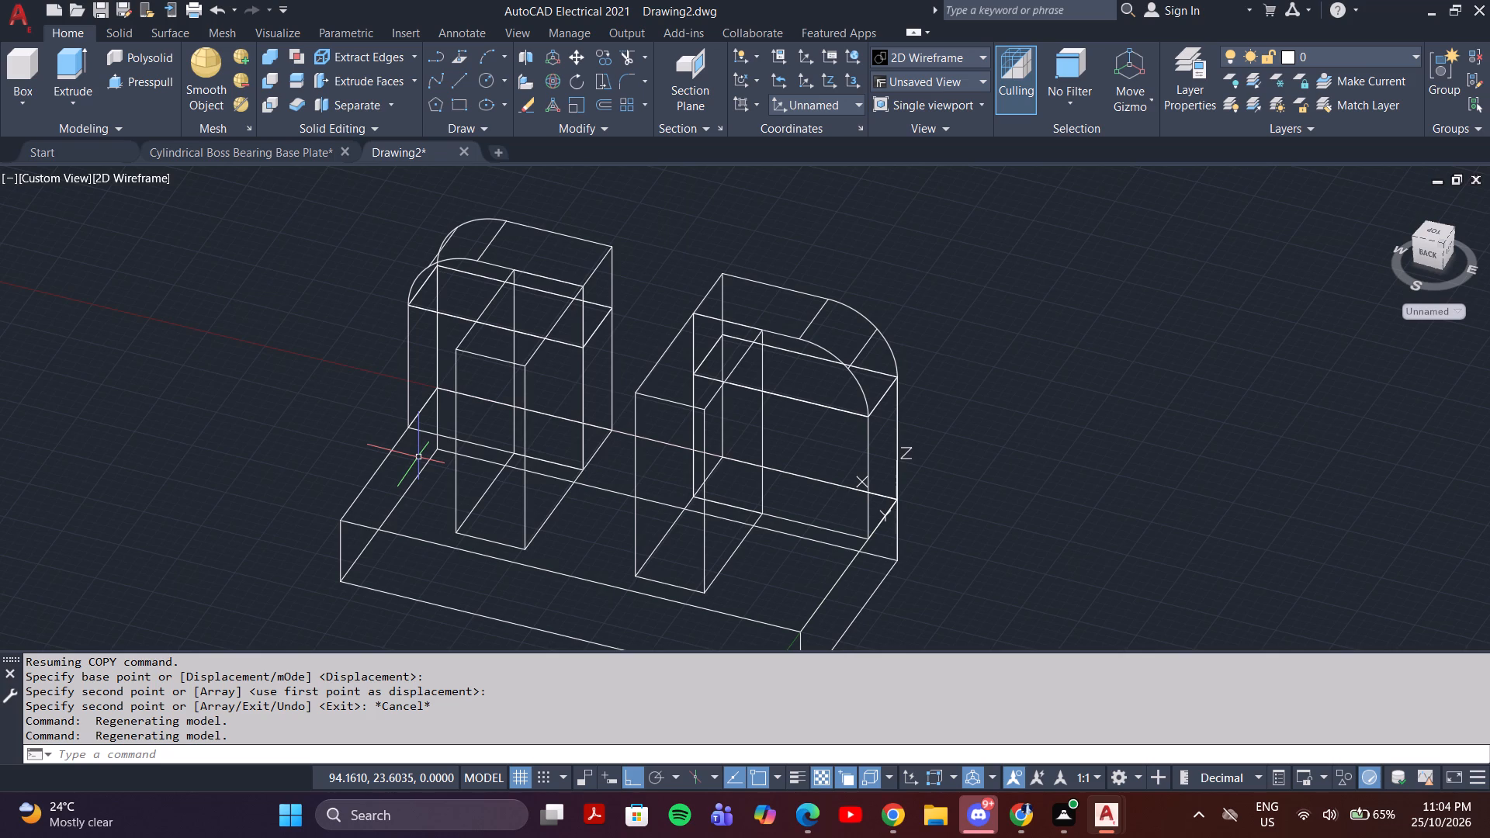
Draw a line joining the two blocks' outer lower corners farthest from the upright, adding a 30-unit segment back toward the upright.
{"action": "middle_click_drag", "start_coordinate": [610, 481], "coordinate": [663, 411], "text": "shift"}
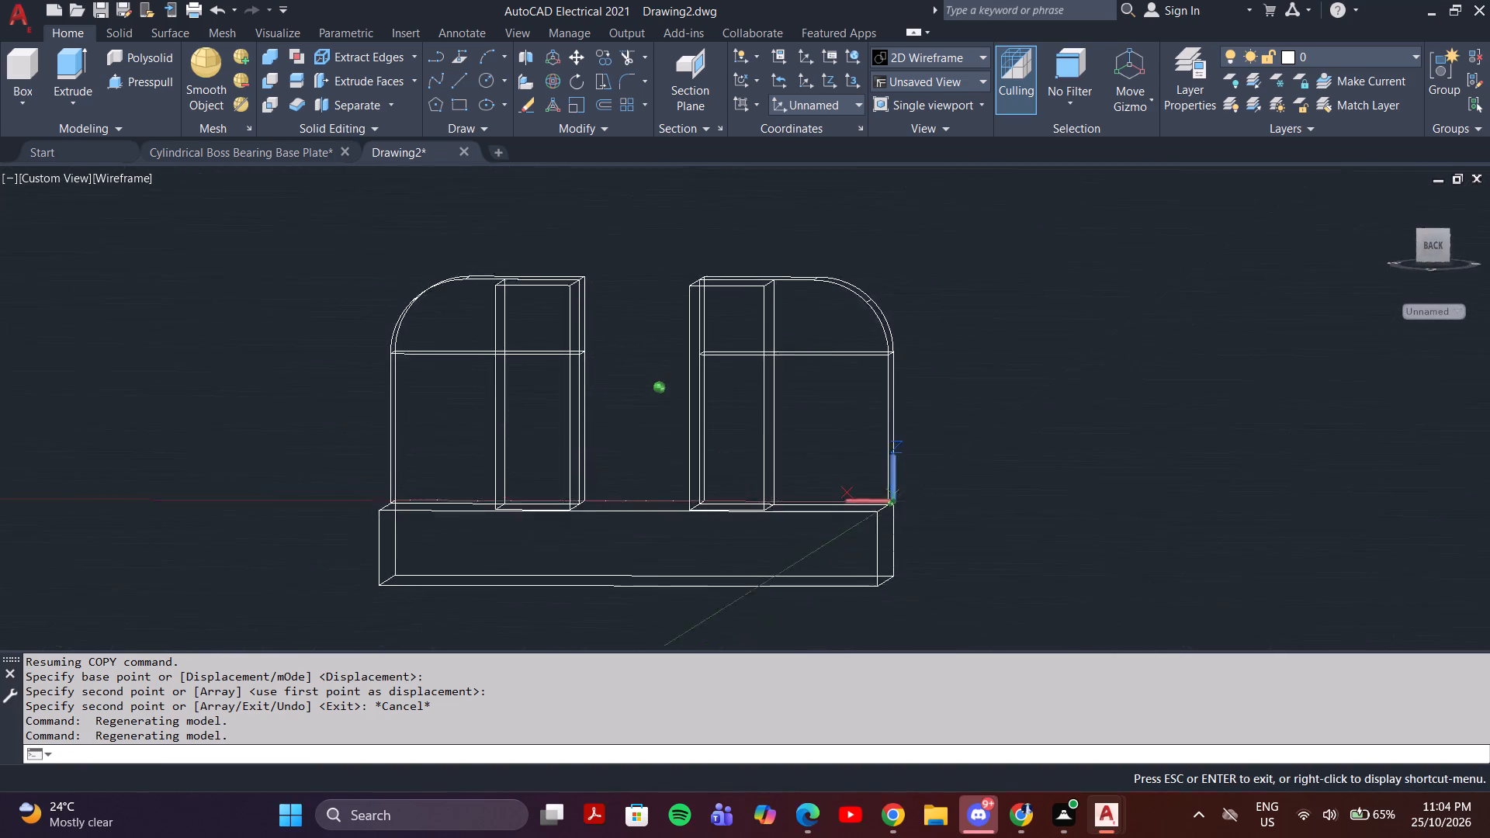
{"action": "middle_click_drag", "start_coordinate": [663, 411], "coordinate": [673, 414], "text": "shift"}
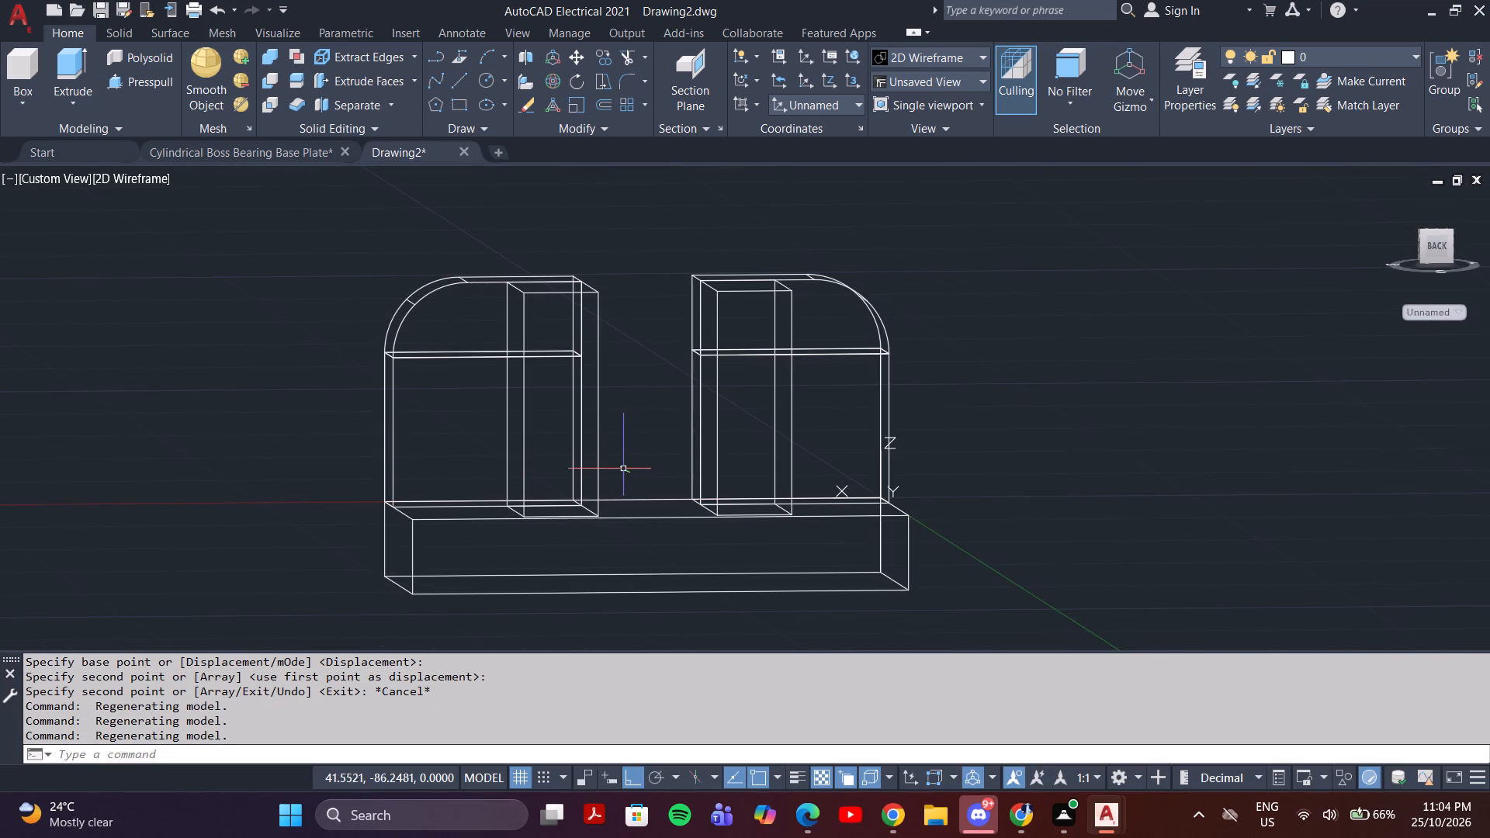
{"action": "key", "text": "l"}
{"action": "key", "text": "Return"}
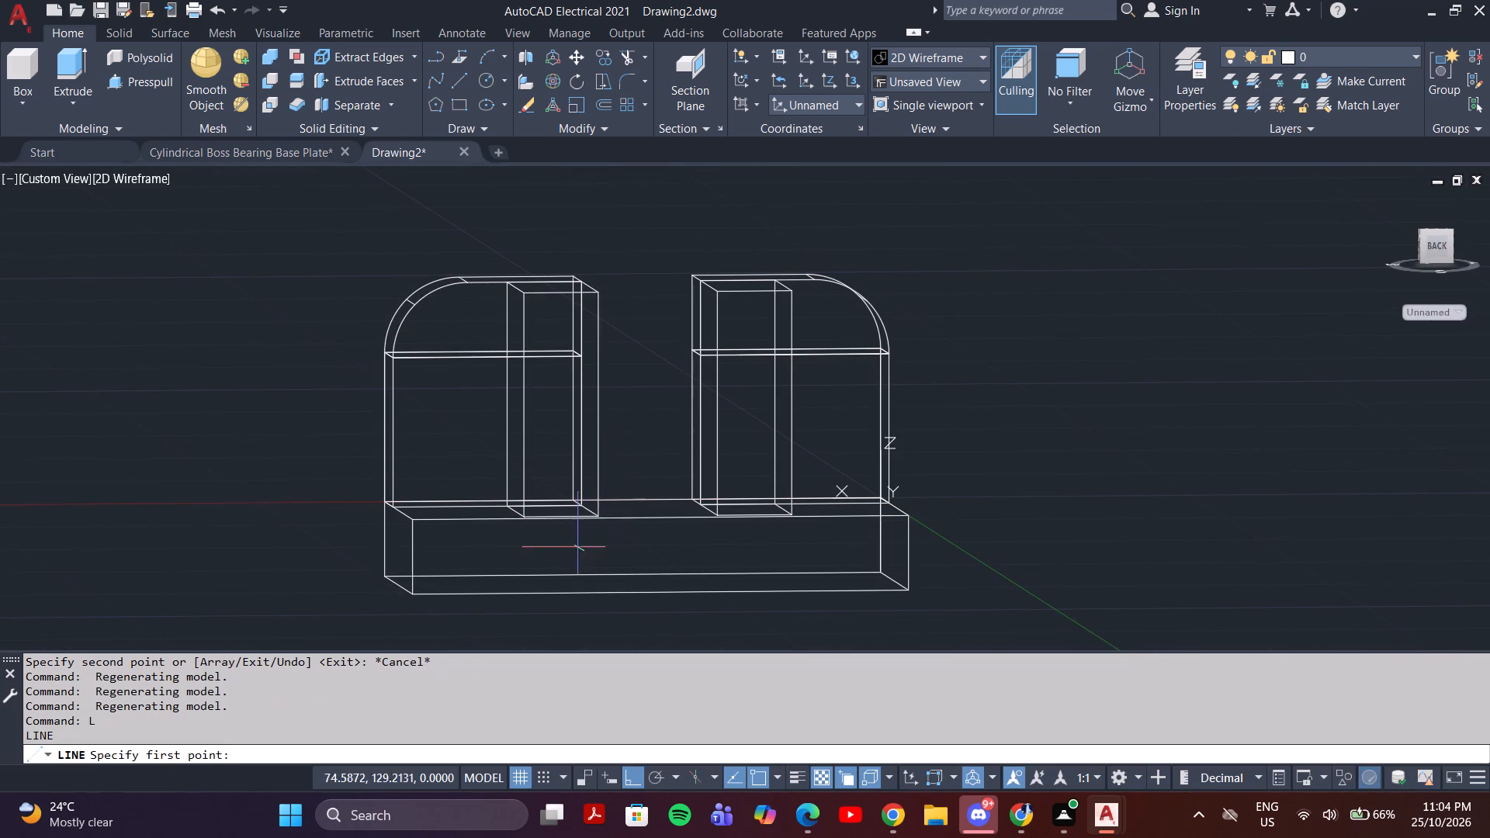
{"action": "middle_click_drag", "start_coordinate": [540, 521], "coordinate": [539, 560], "text": "shift"}
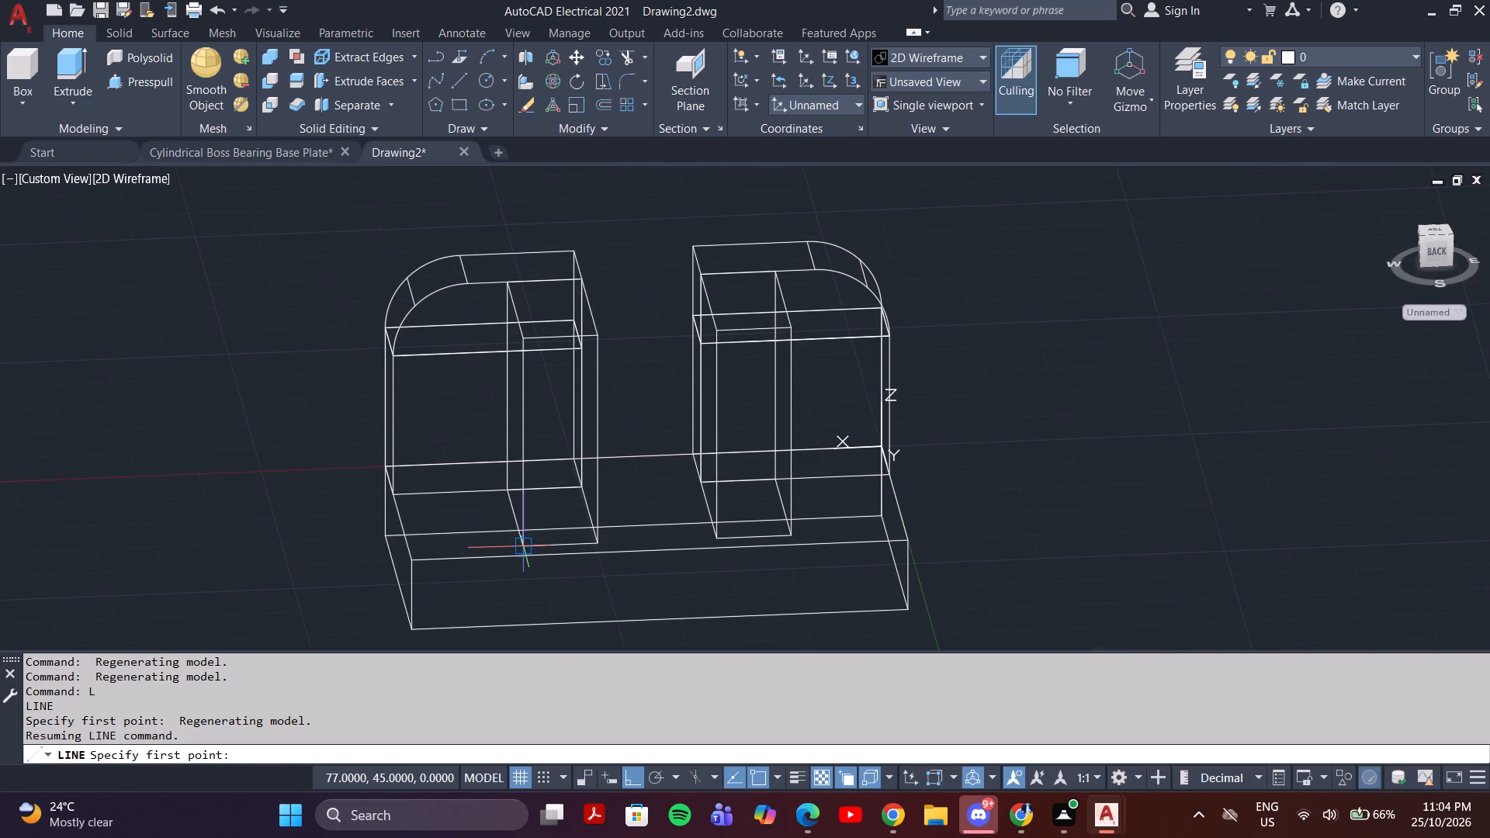
{"action": "left_click", "coordinate": [521, 549]}
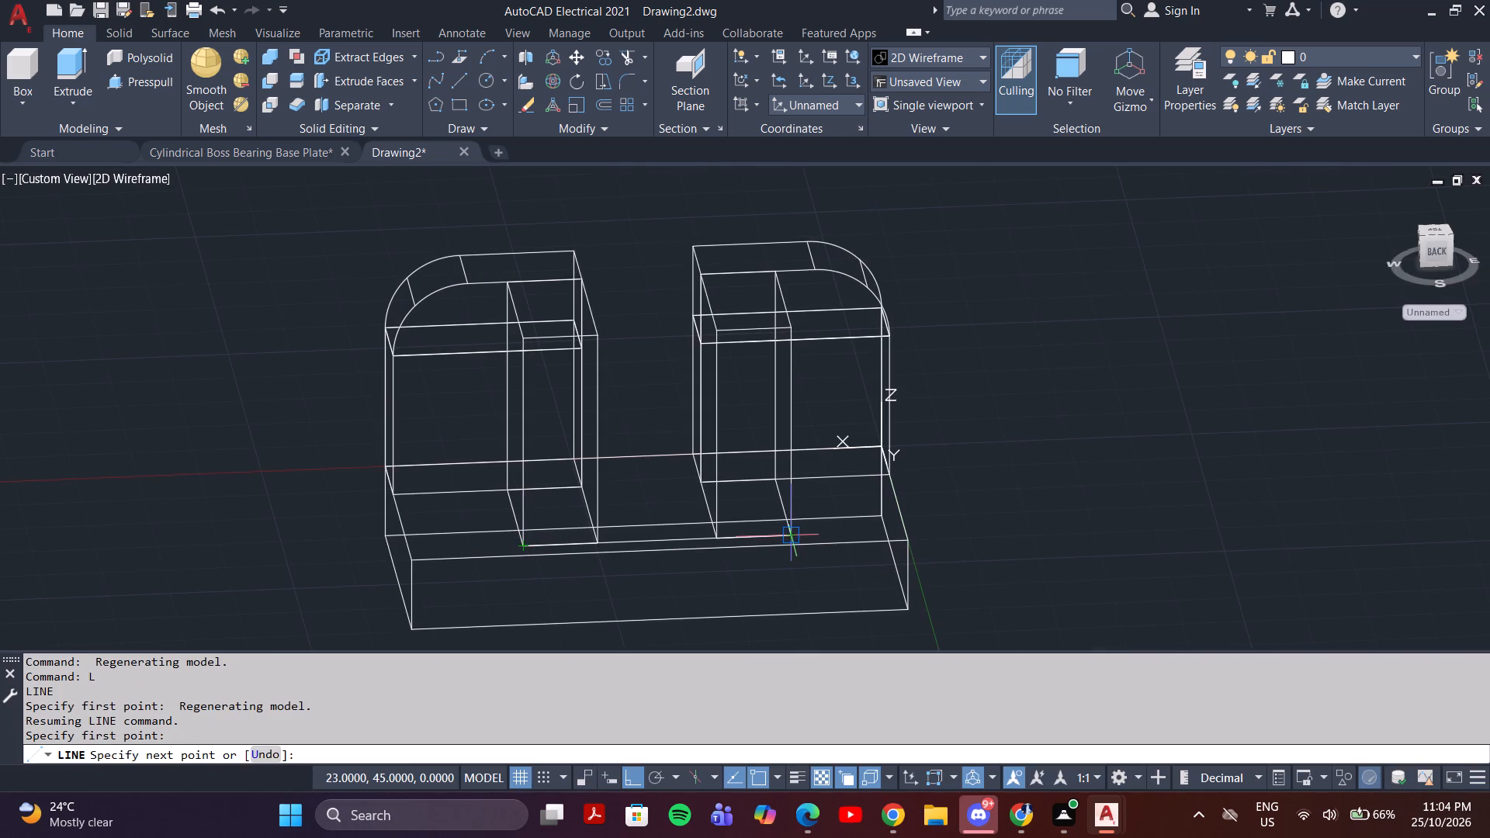
{"action": "left_click", "coordinate": [790, 538]}
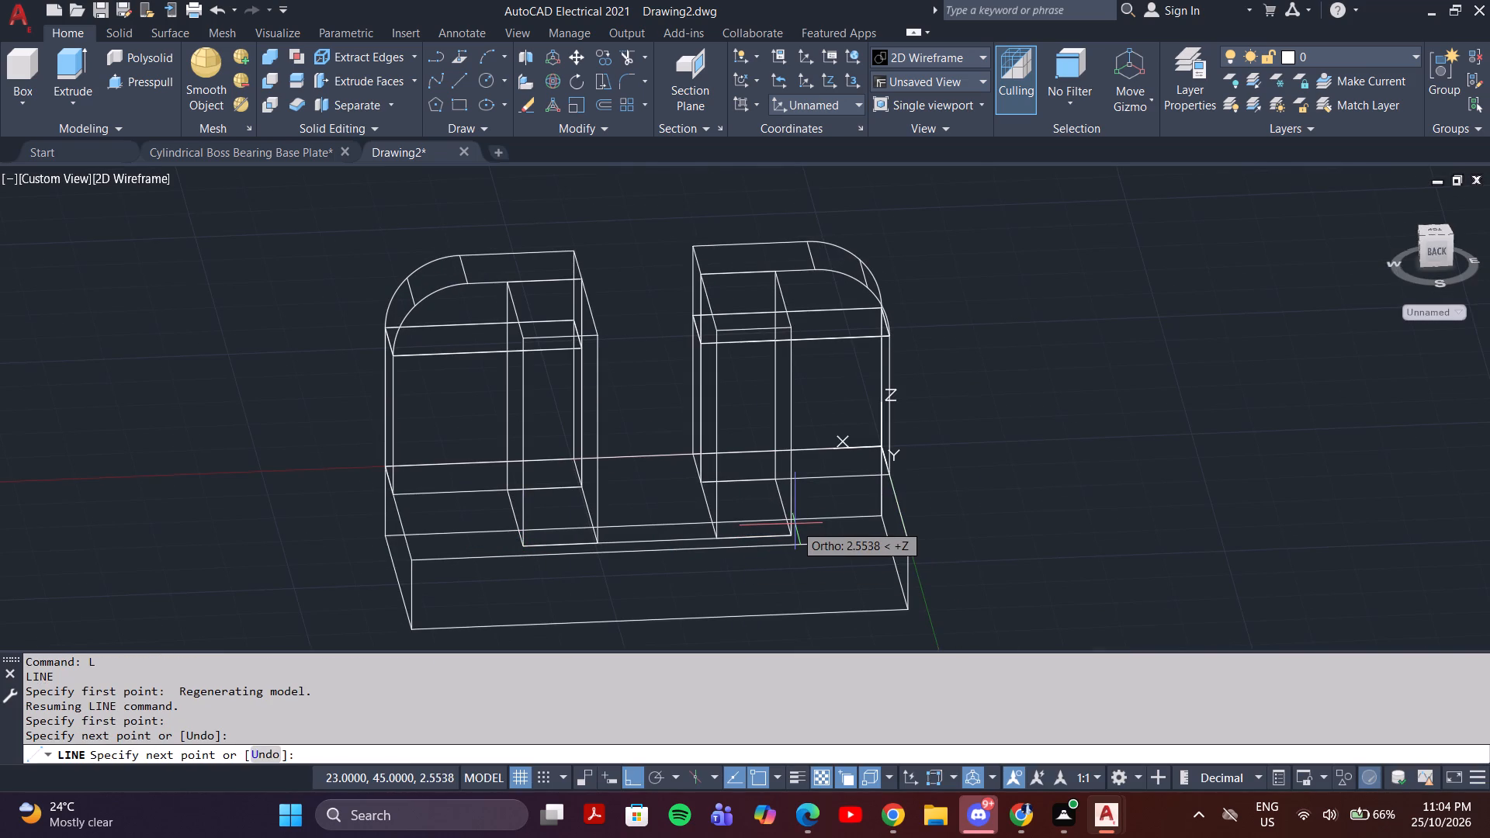
{"action": "type", "text": "30"}
{"action": "key", "text": "Return"}
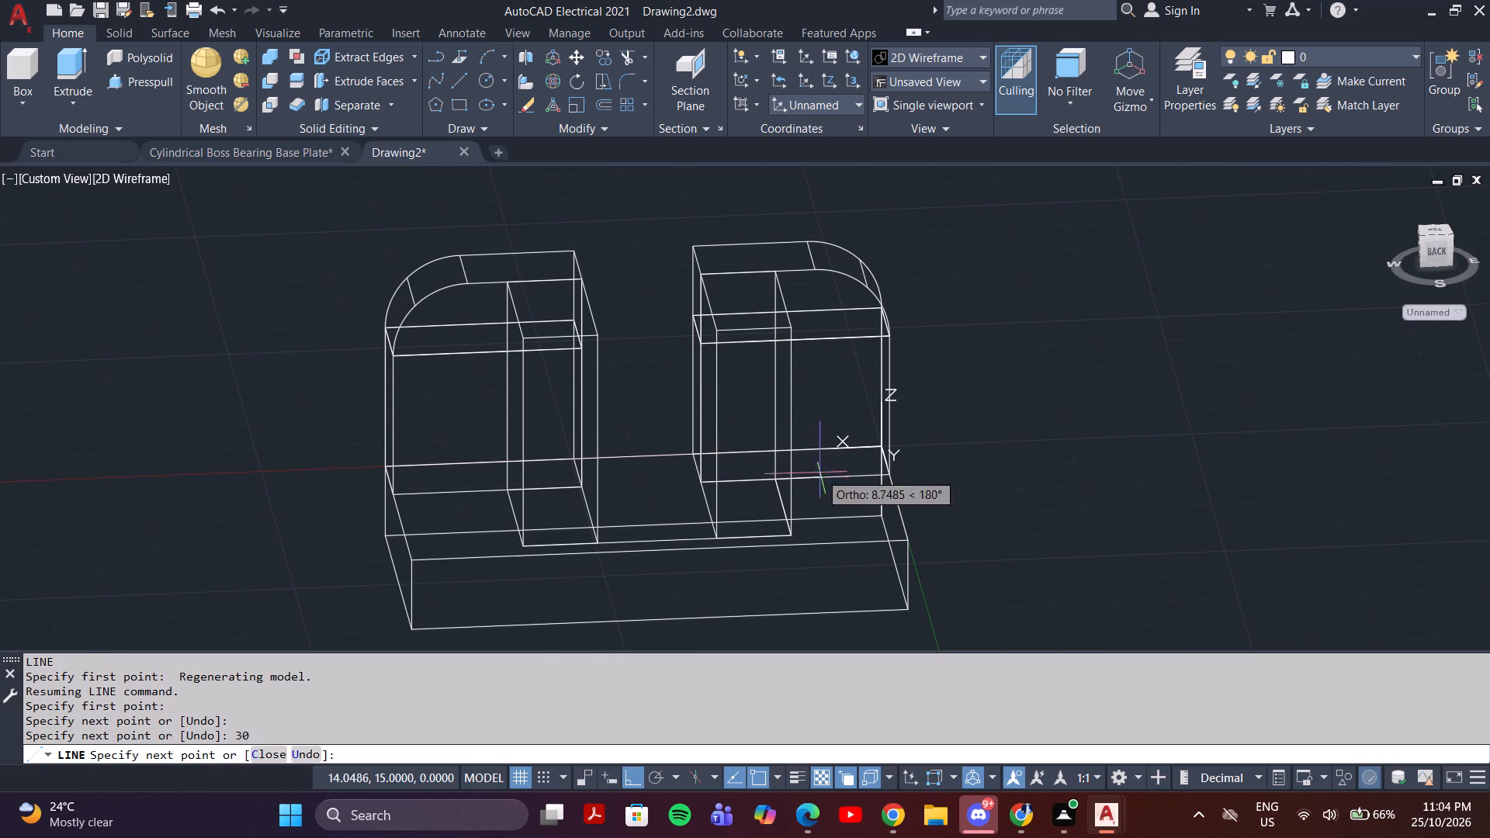
{"action": "key", "text": "Escape"}
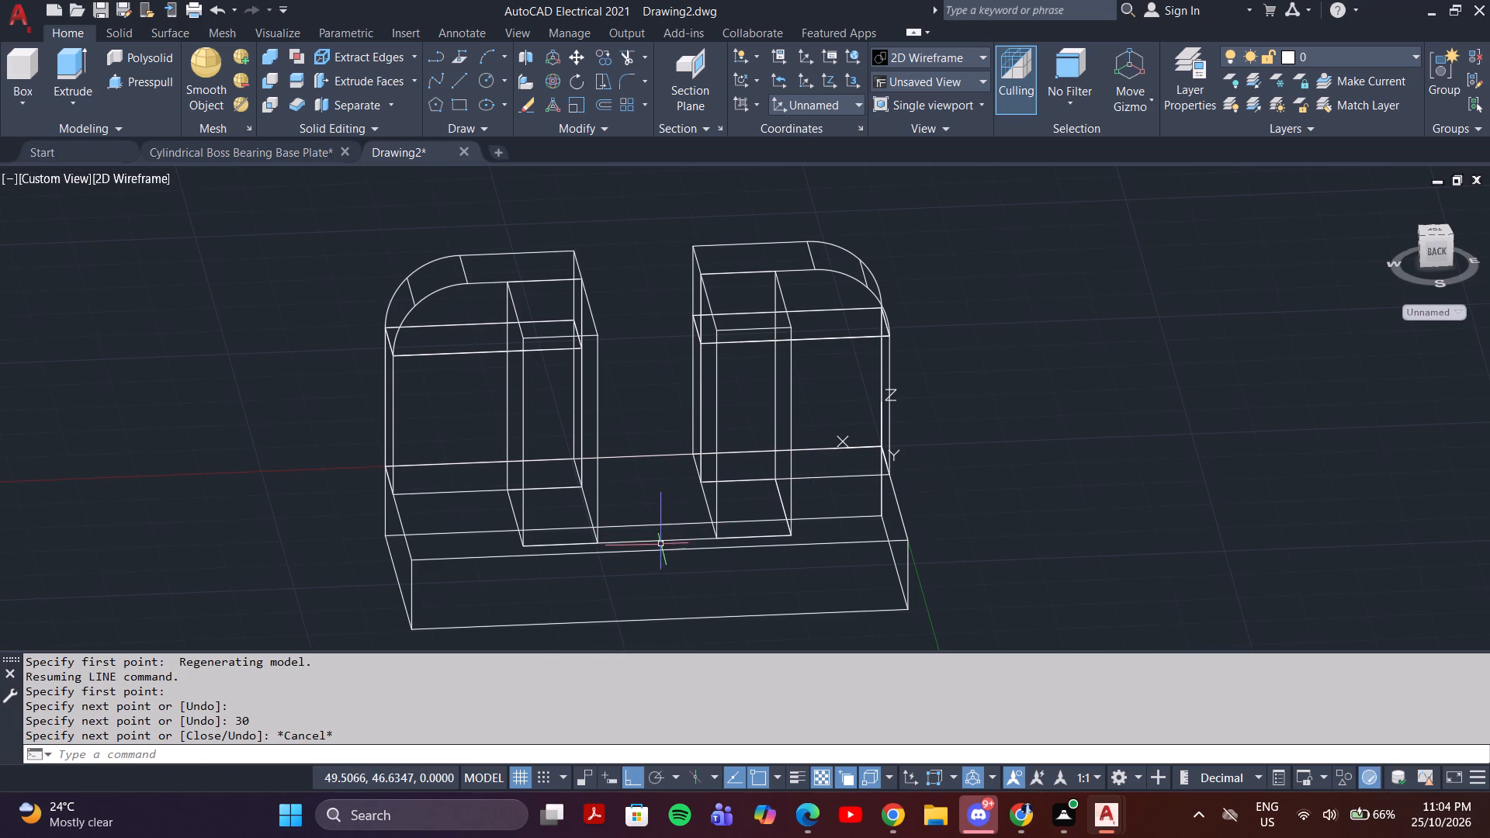
{"action": "left_click", "coordinate": [660, 545]}
{"action": "key", "text": "Escape"}
{"action": "left_click", "coordinate": [660, 544]}
{"action": "key", "text": "Escape"}
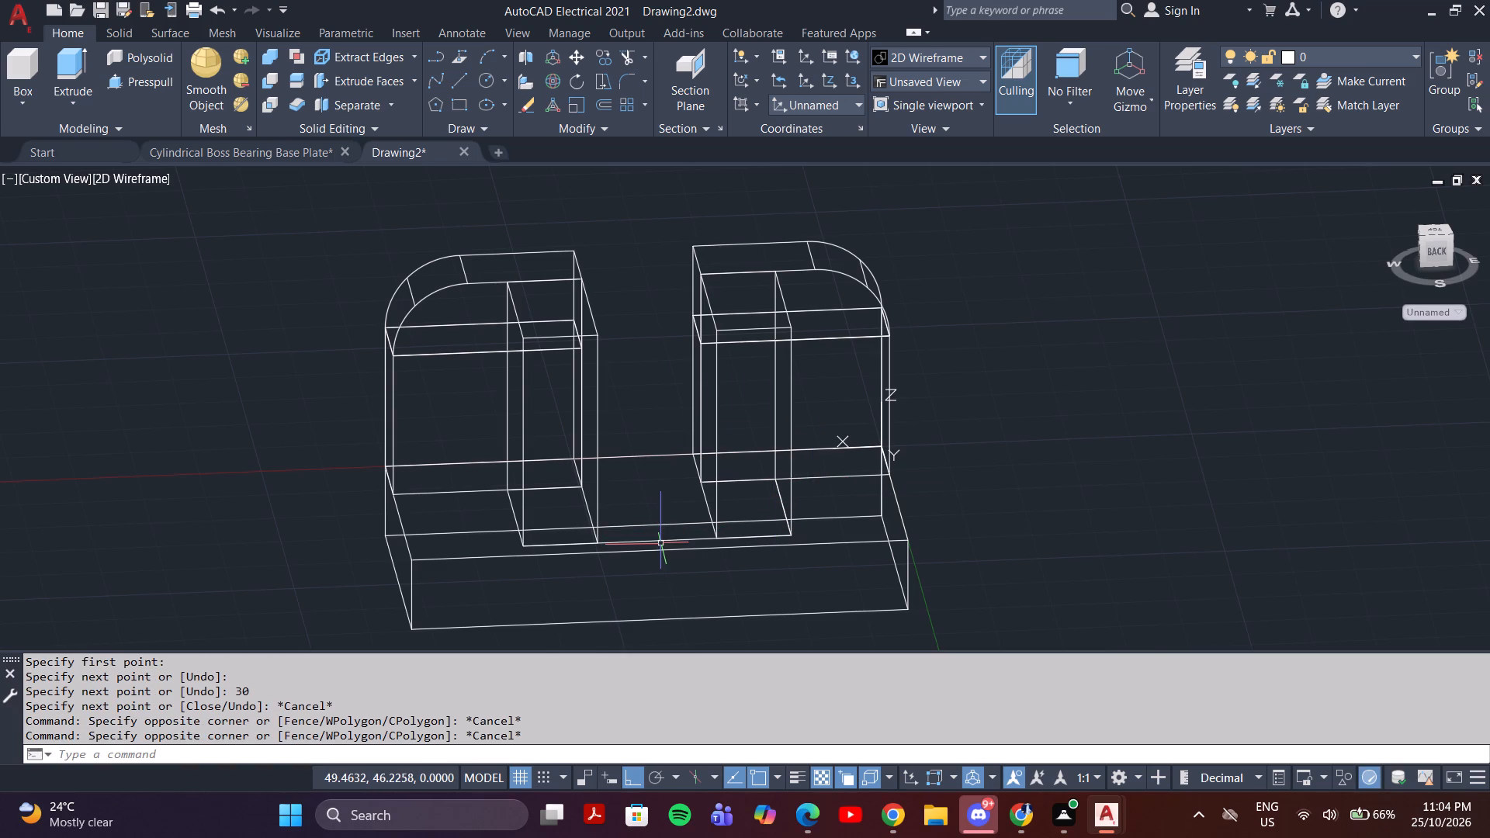
{"action": "left_click", "coordinate": [660, 542]}
{"action": "key", "text": "Escape"}
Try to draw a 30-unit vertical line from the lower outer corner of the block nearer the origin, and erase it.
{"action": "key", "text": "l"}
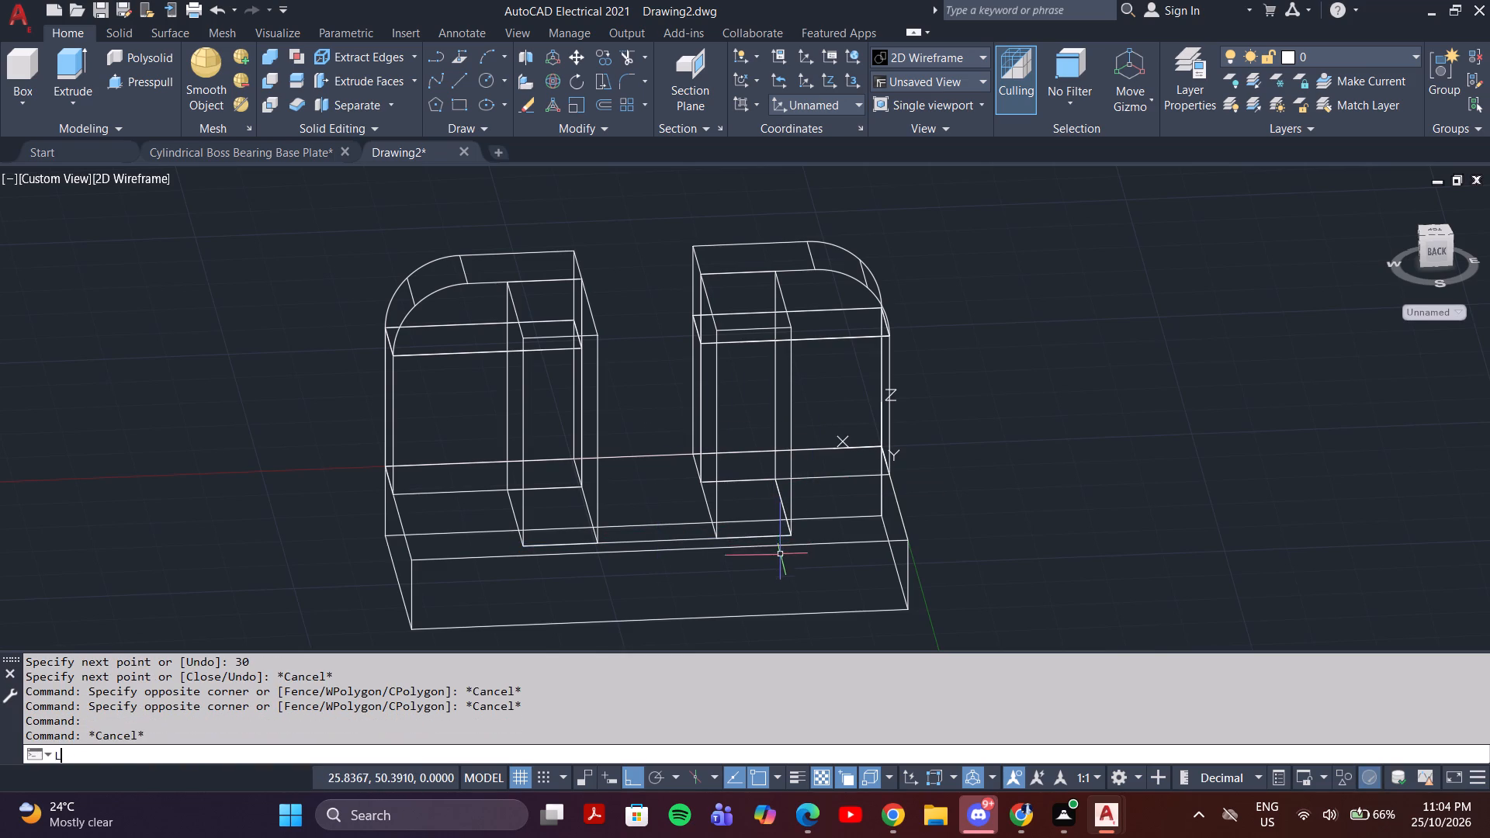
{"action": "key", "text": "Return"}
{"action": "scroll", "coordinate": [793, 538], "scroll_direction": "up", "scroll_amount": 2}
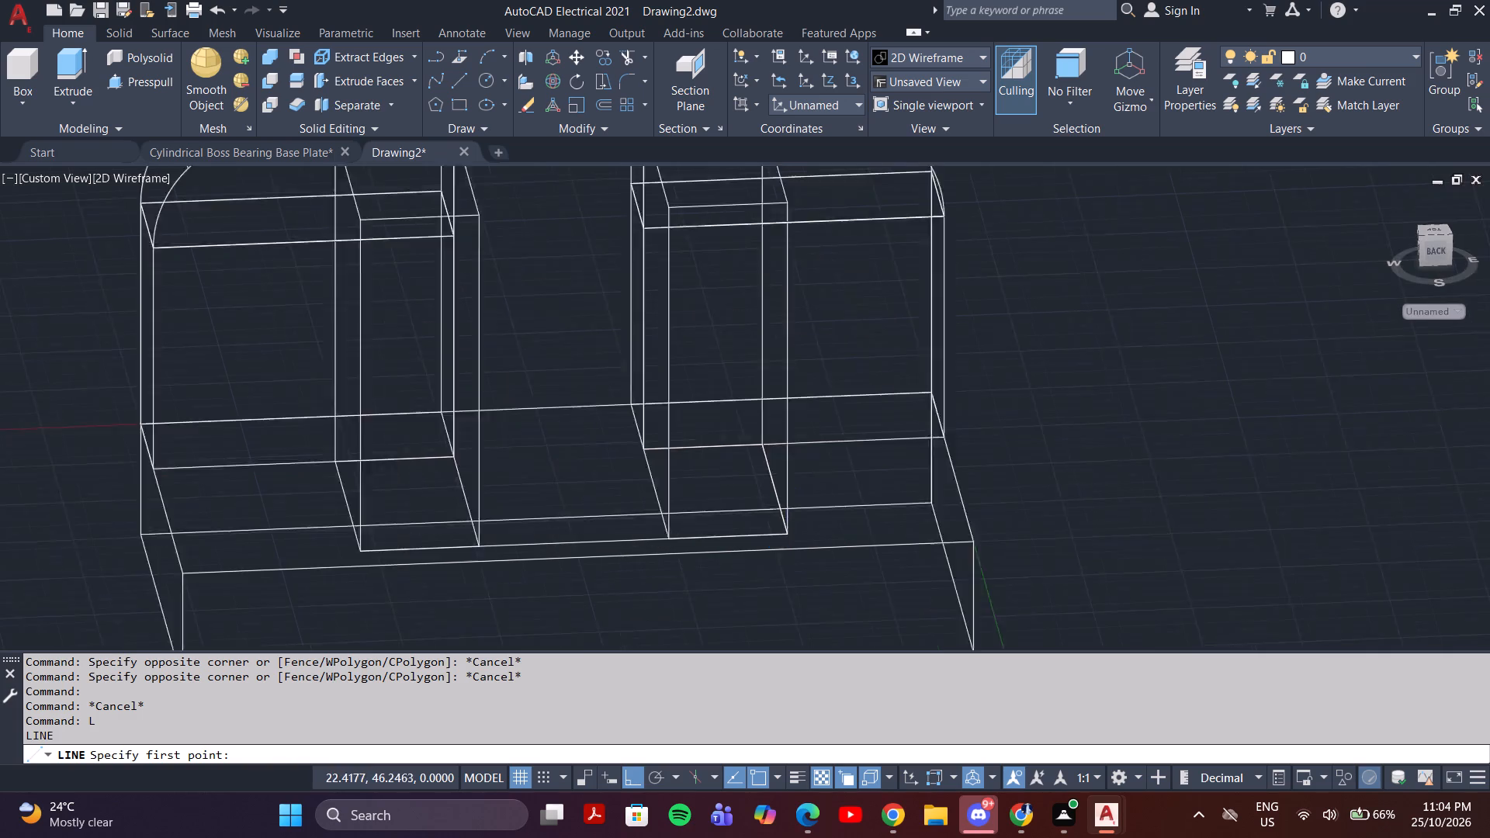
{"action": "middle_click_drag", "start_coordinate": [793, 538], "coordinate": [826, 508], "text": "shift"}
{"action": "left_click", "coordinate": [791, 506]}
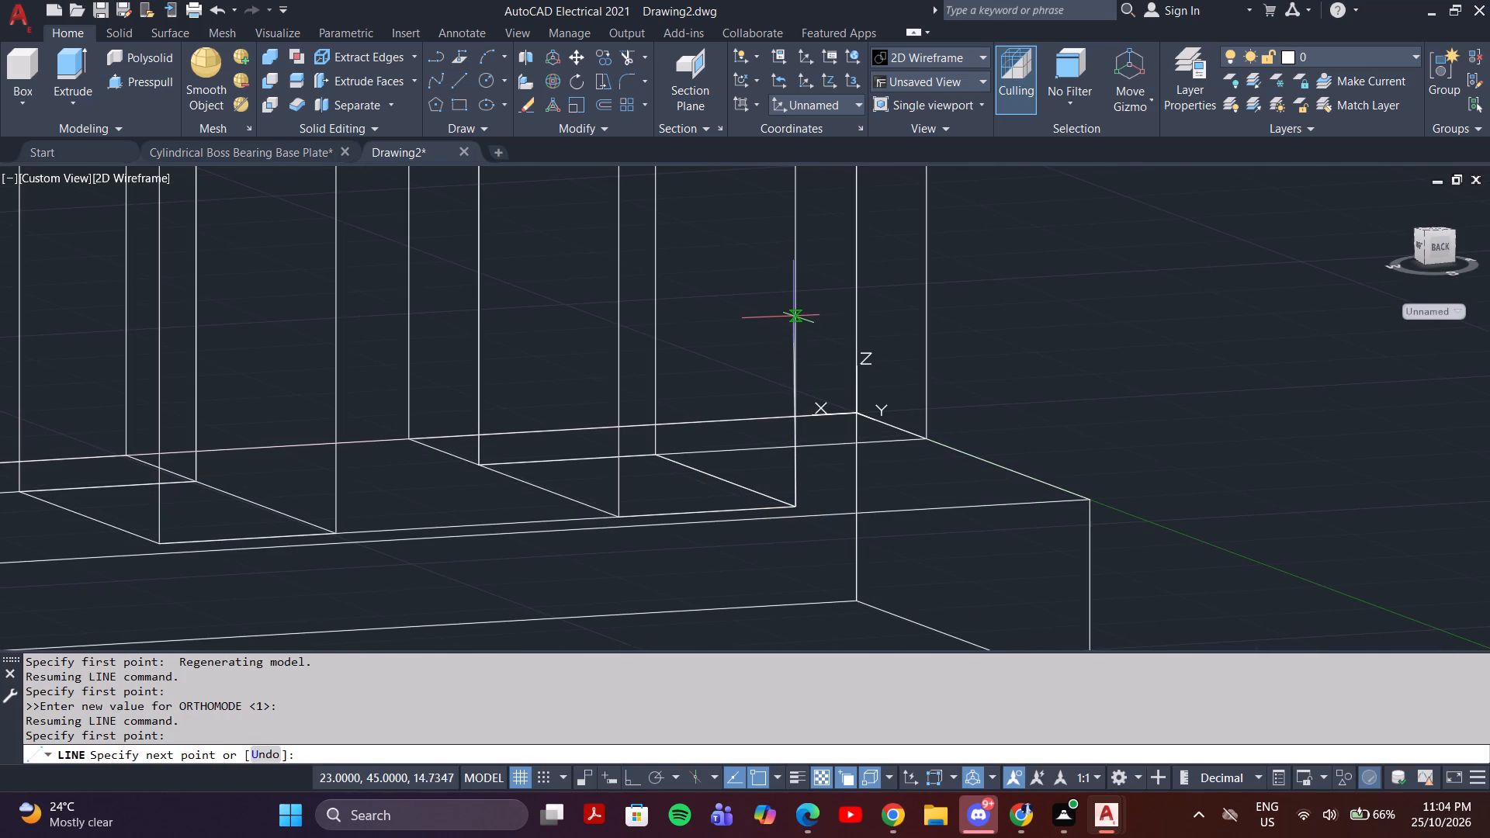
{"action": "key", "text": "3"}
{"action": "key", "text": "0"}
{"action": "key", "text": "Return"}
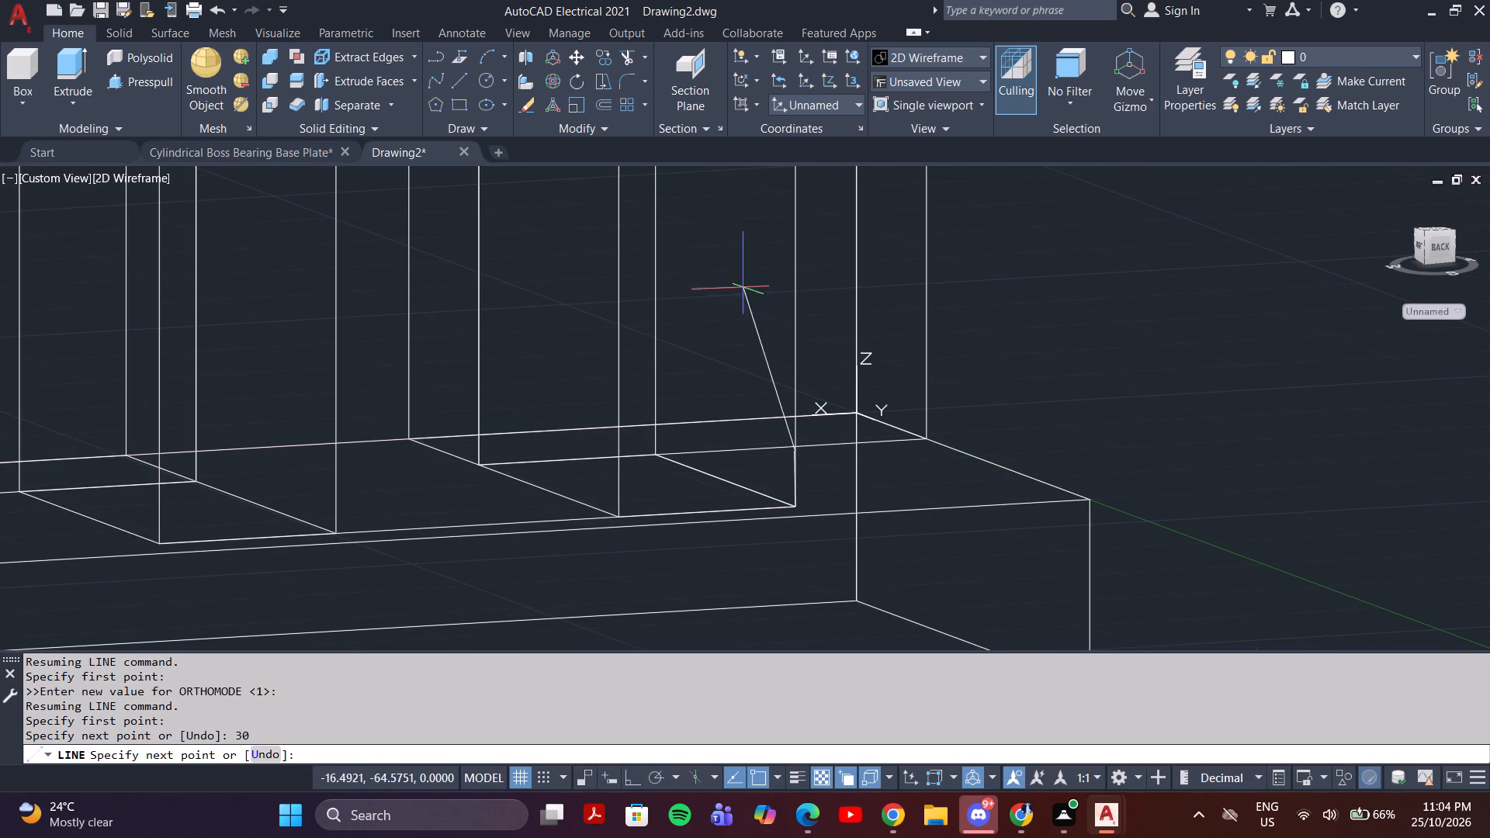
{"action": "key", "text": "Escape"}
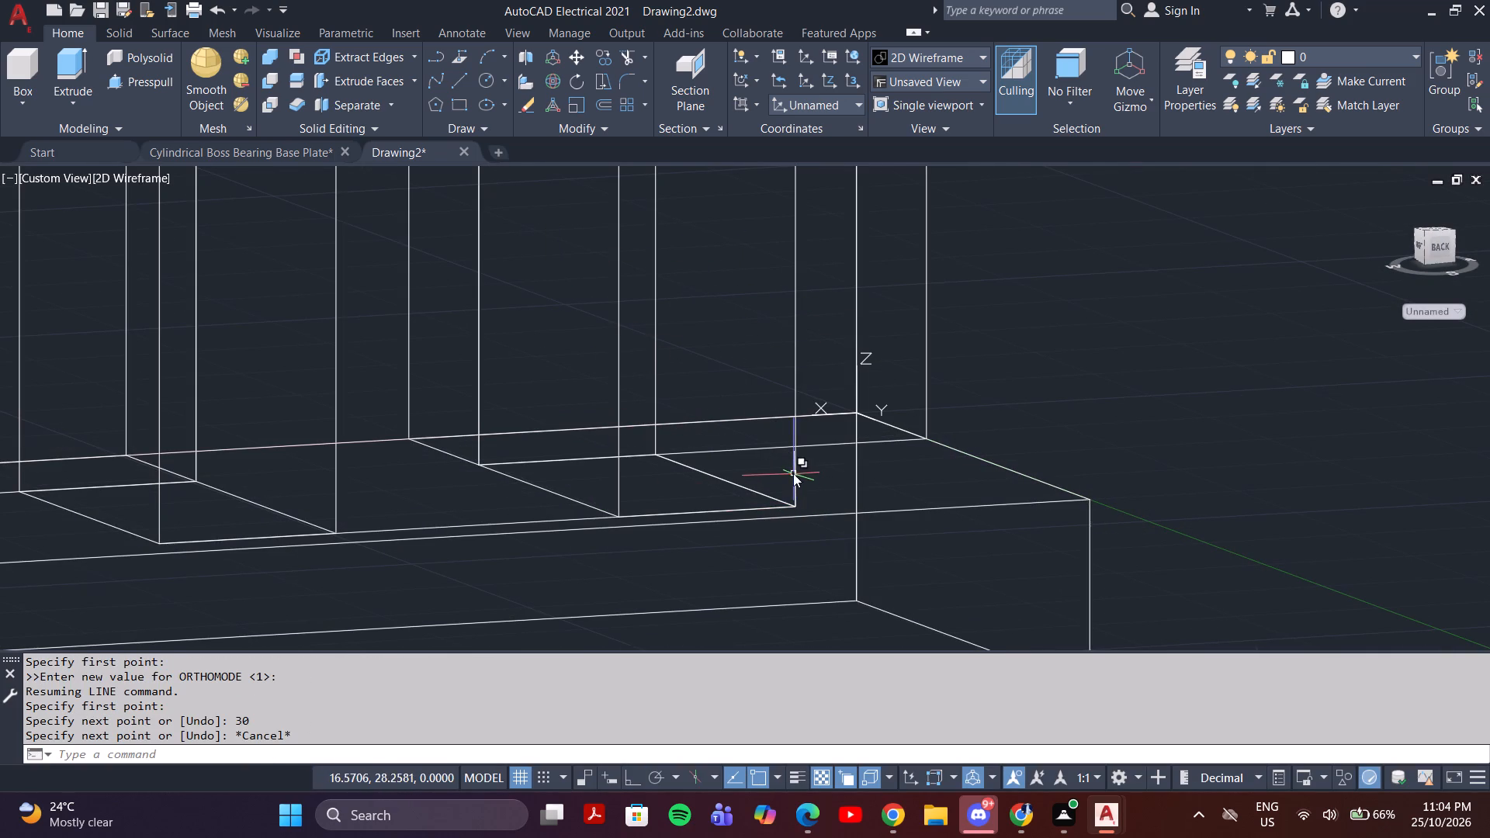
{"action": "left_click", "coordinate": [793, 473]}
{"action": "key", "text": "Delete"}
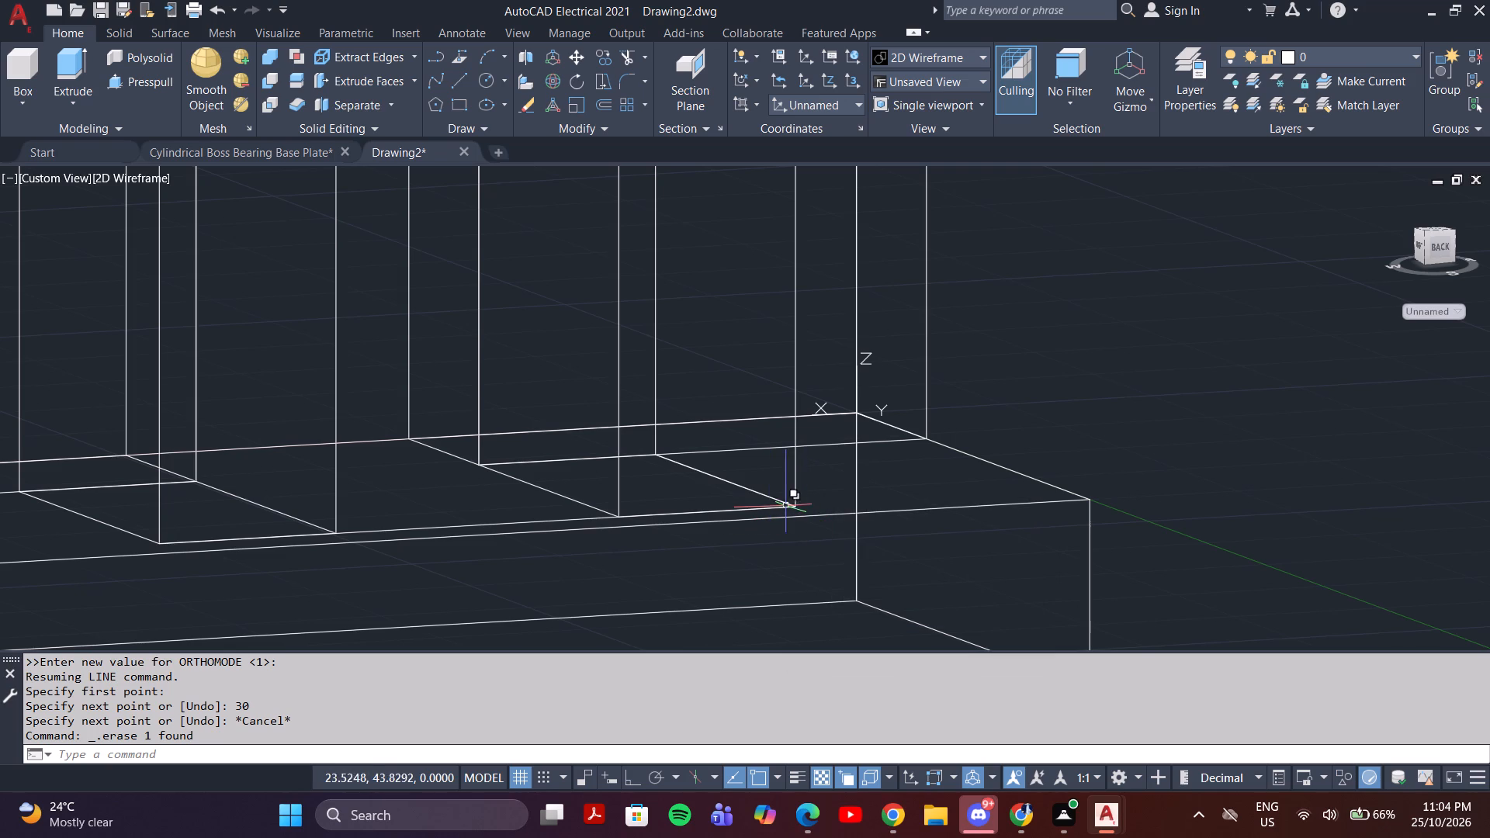
Draw a 30-unit vertical line up from the lower outer corner of the block nearer the origin, with Ortho on.
{"action": "key", "text": "l"}
{"action": "key", "text": "Return"}
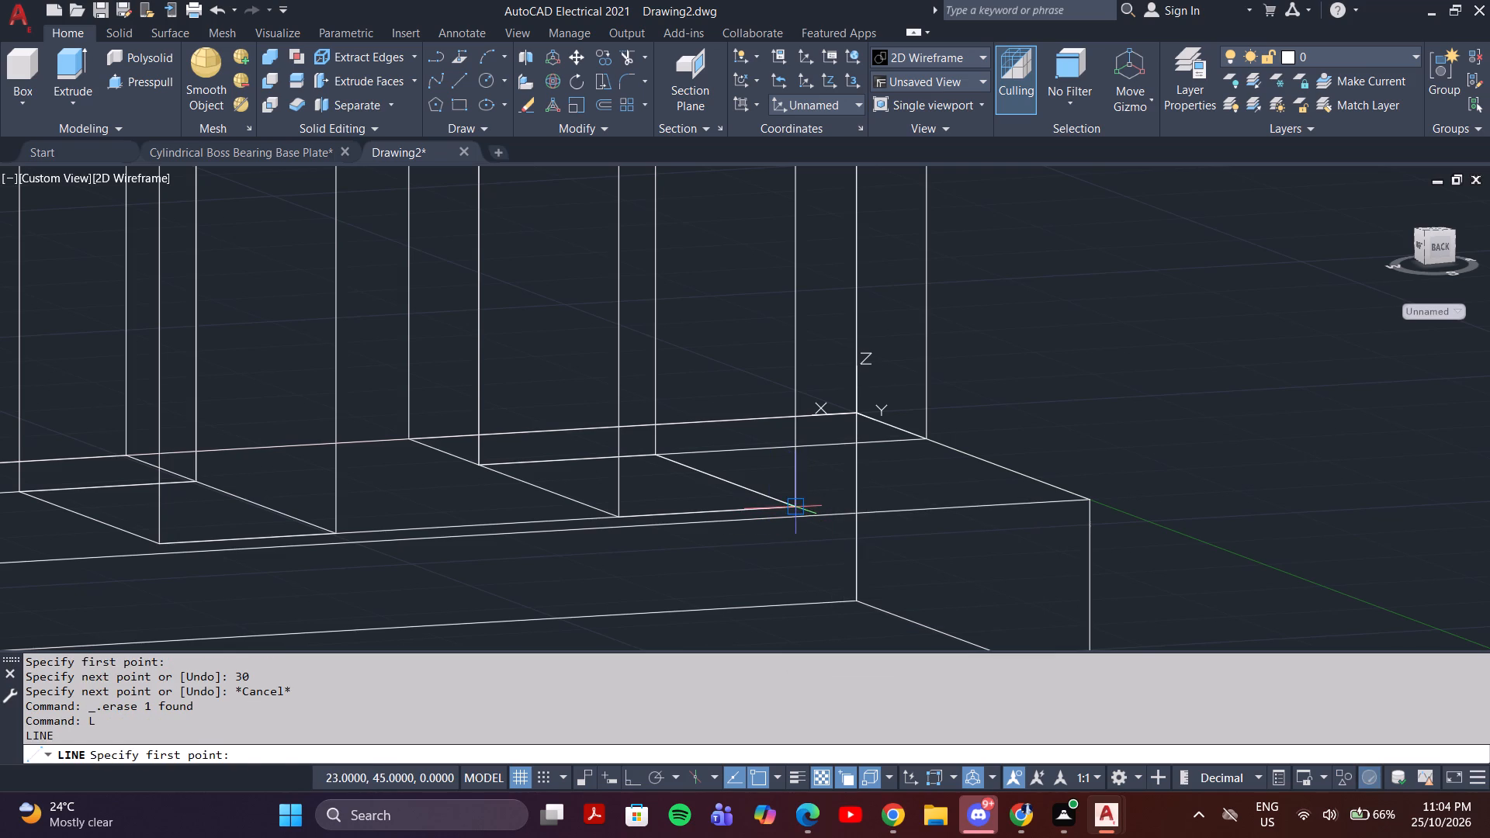
{"action": "left_click", "coordinate": [797, 503]}
{"action": "middle_click_drag", "start_coordinate": [793, 244], "coordinate": [768, 403]}
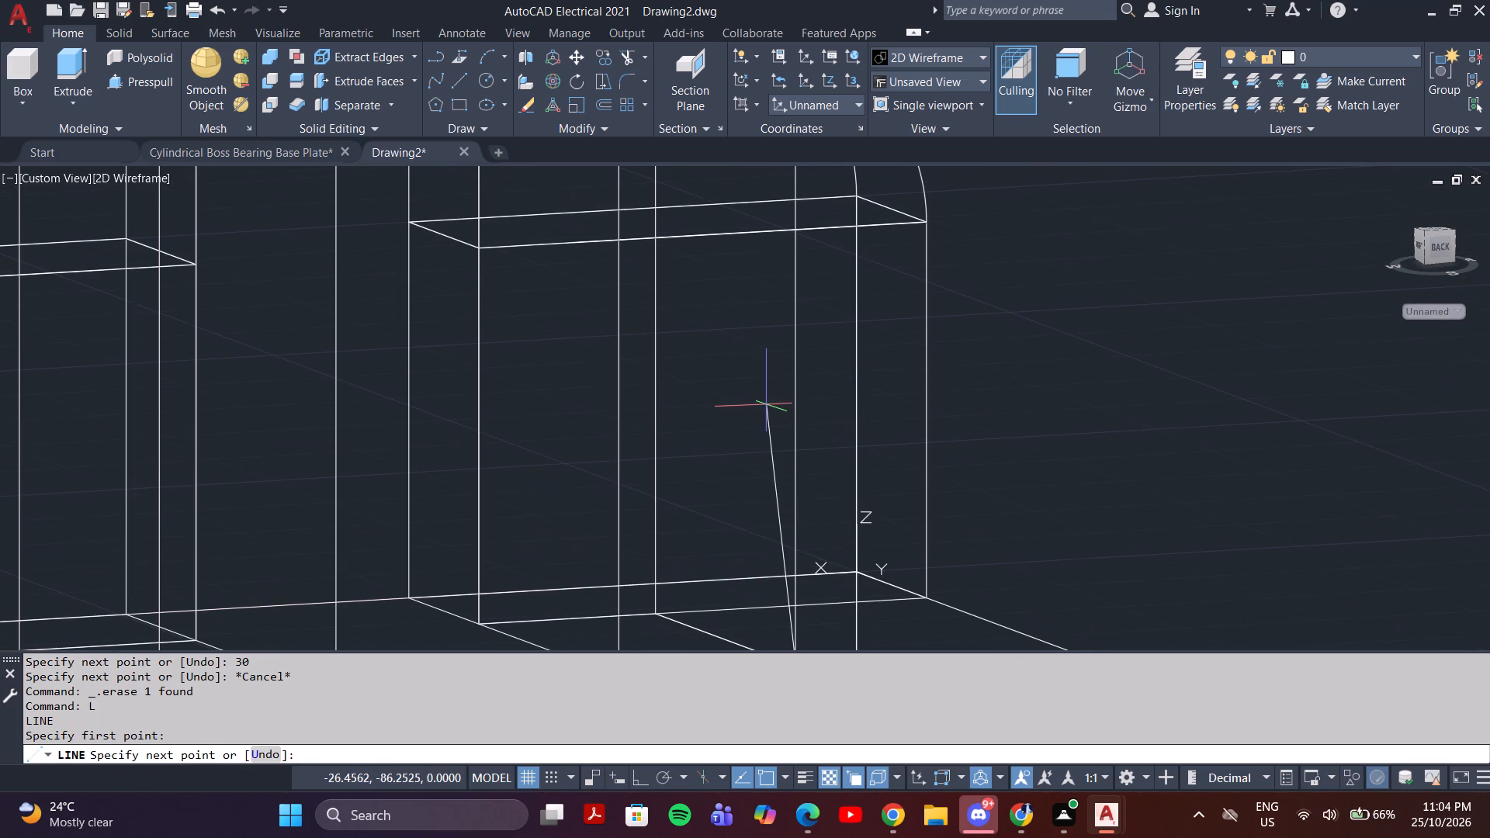
{"action": "key", "text": "F8"}
{"action": "key", "text": "F8"}
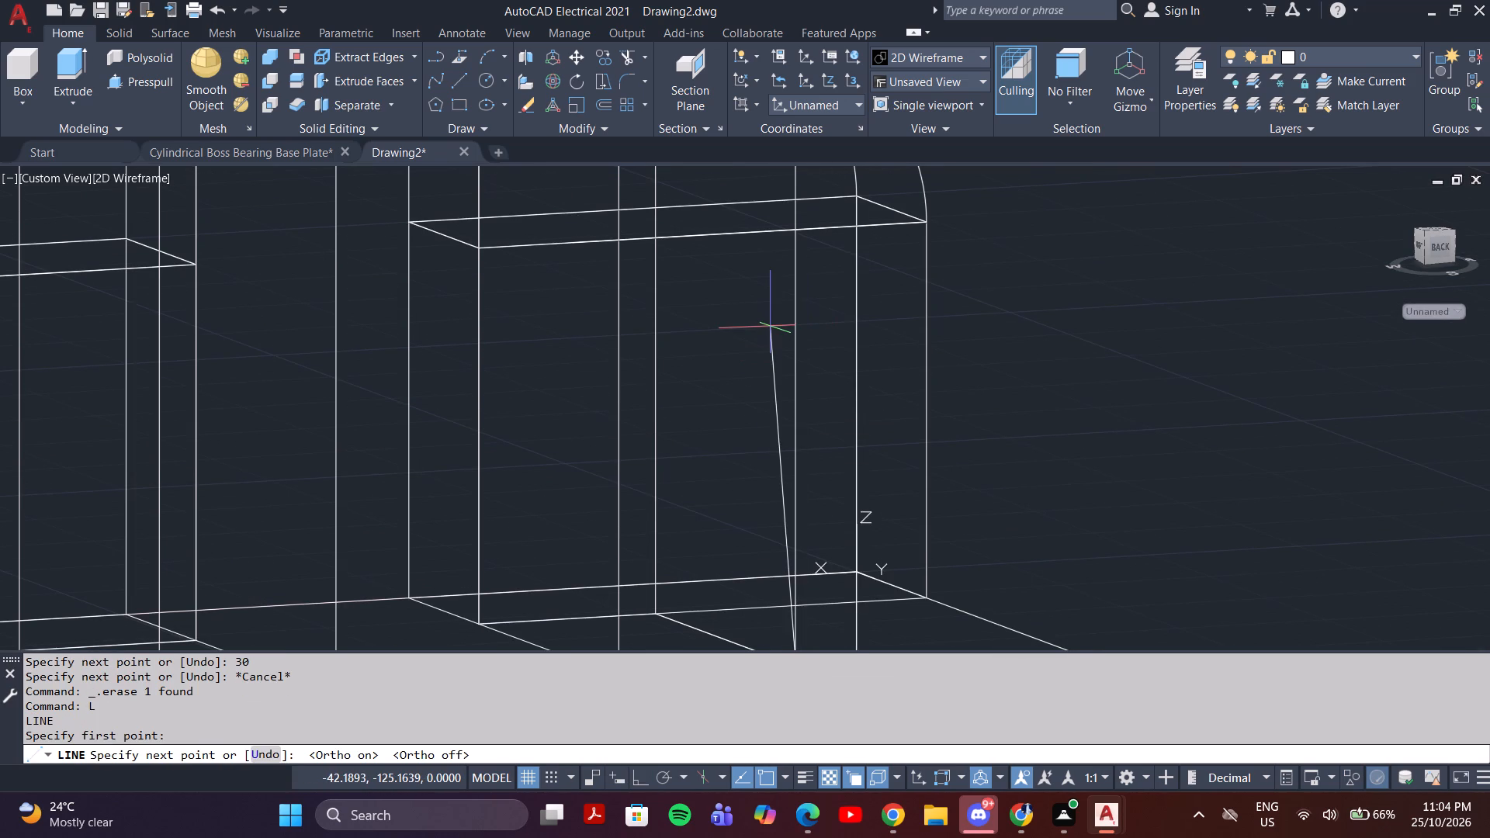
{"action": "type", "text": "30"}
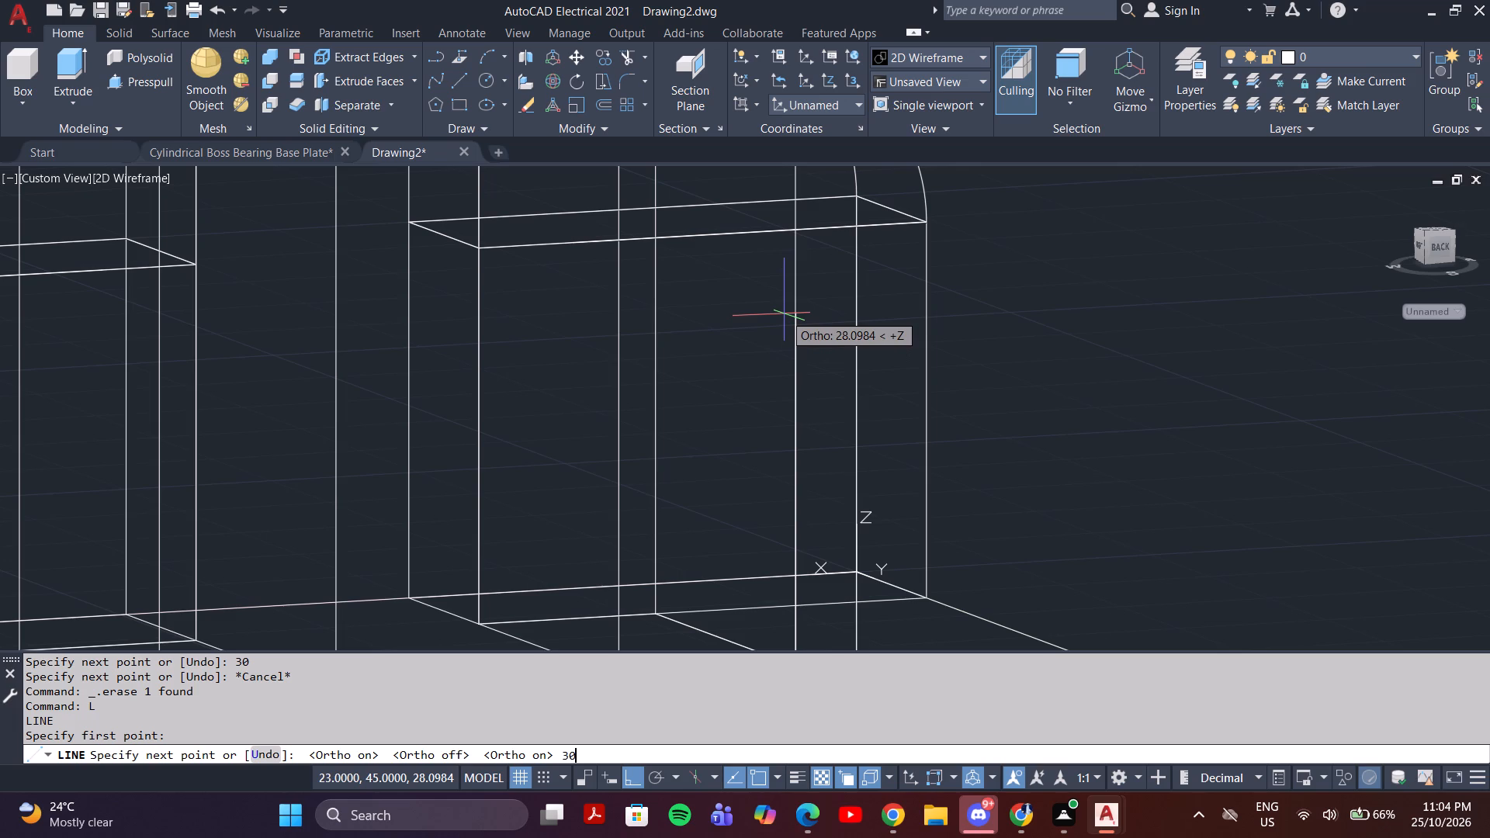
{"action": "key", "text": "Return"}
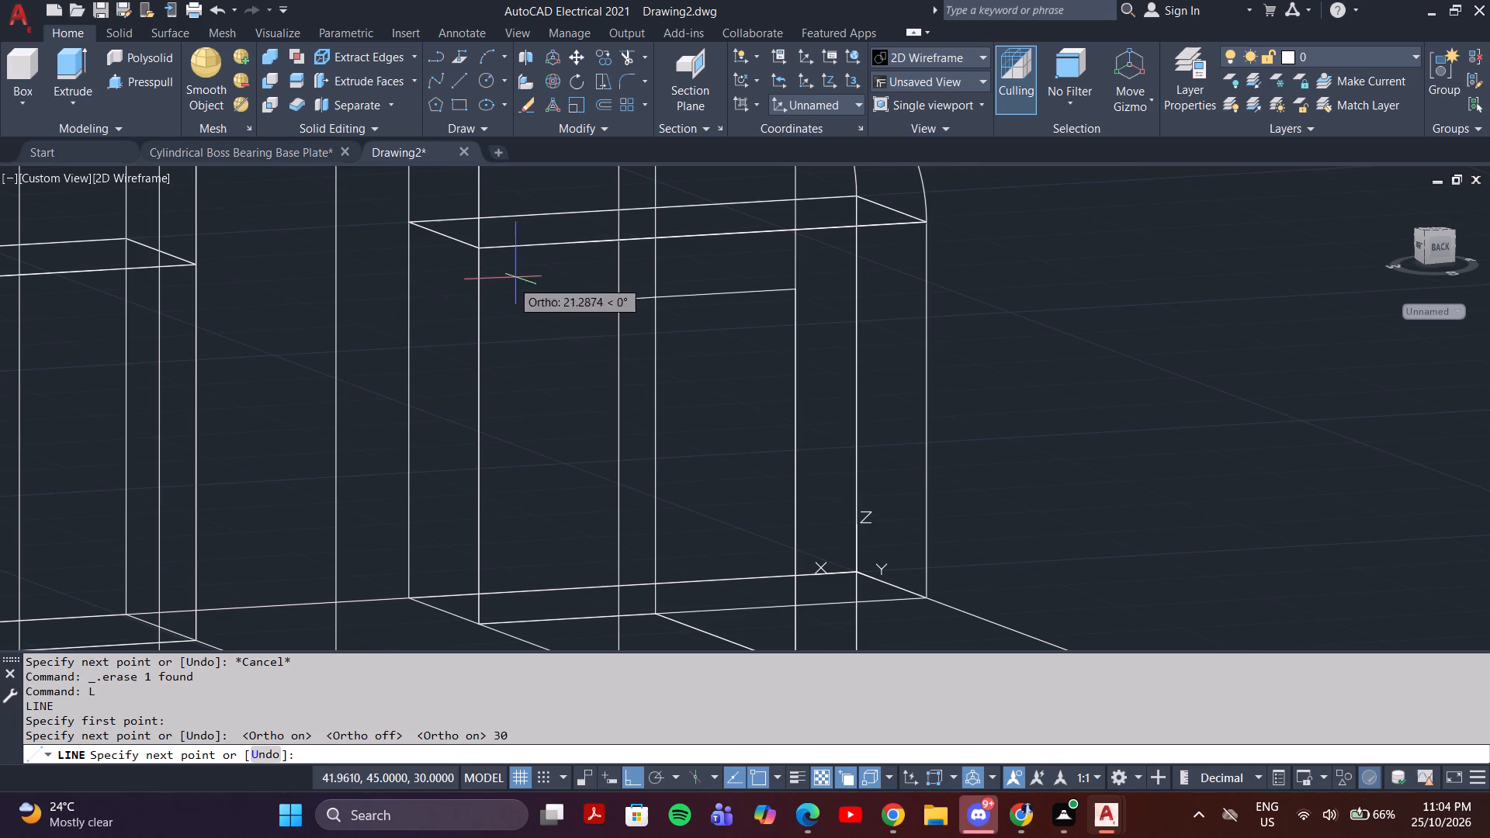
Continue the line horizontally to the opposite block's outer vertical edge, and down to its lower corner to close the rectangle.
{"action": "middle_click_drag", "start_coordinate": [355, 310], "coordinate": [584, 286]}
{"action": "middle_click_drag", "start_coordinate": [180, 408], "coordinate": [244, 405], "text": "shift"}
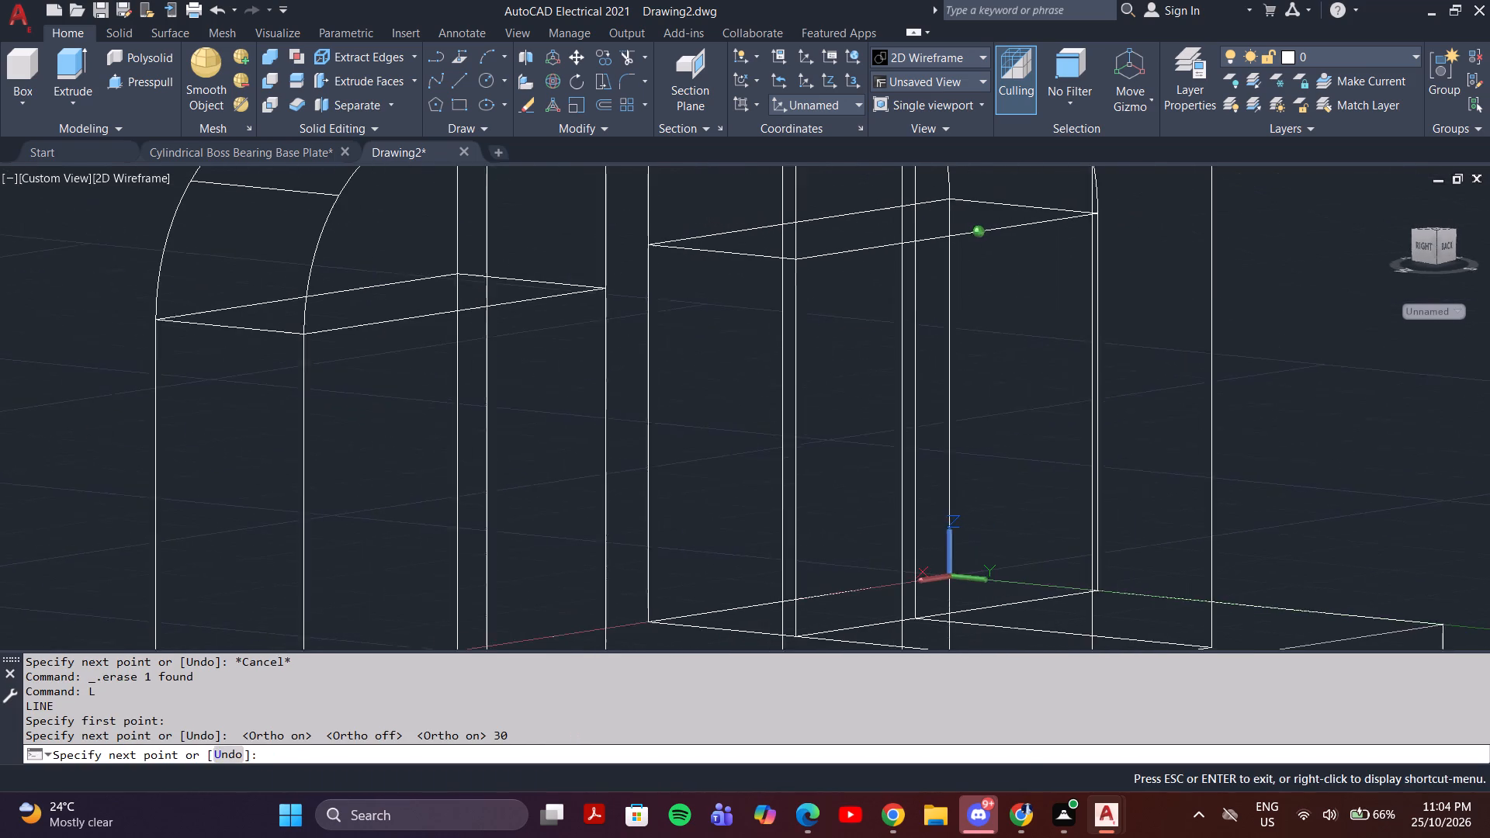
{"action": "middle_click_drag", "start_coordinate": [244, 405], "coordinate": [244, 405], "text": "shift"}
{"action": "middle_click_drag", "start_coordinate": [275, 417], "coordinate": [165, 417], "text": "shift"}
{"action": "scroll", "coordinate": [163, 415], "scroll_direction": "down", "scroll_amount": 3}
{"action": "middle_click_drag", "start_coordinate": [240, 407], "coordinate": [337, 417], "text": "shift"}
{"action": "scroll", "coordinate": [280, 412], "scroll_direction": "up", "scroll_amount": 4}
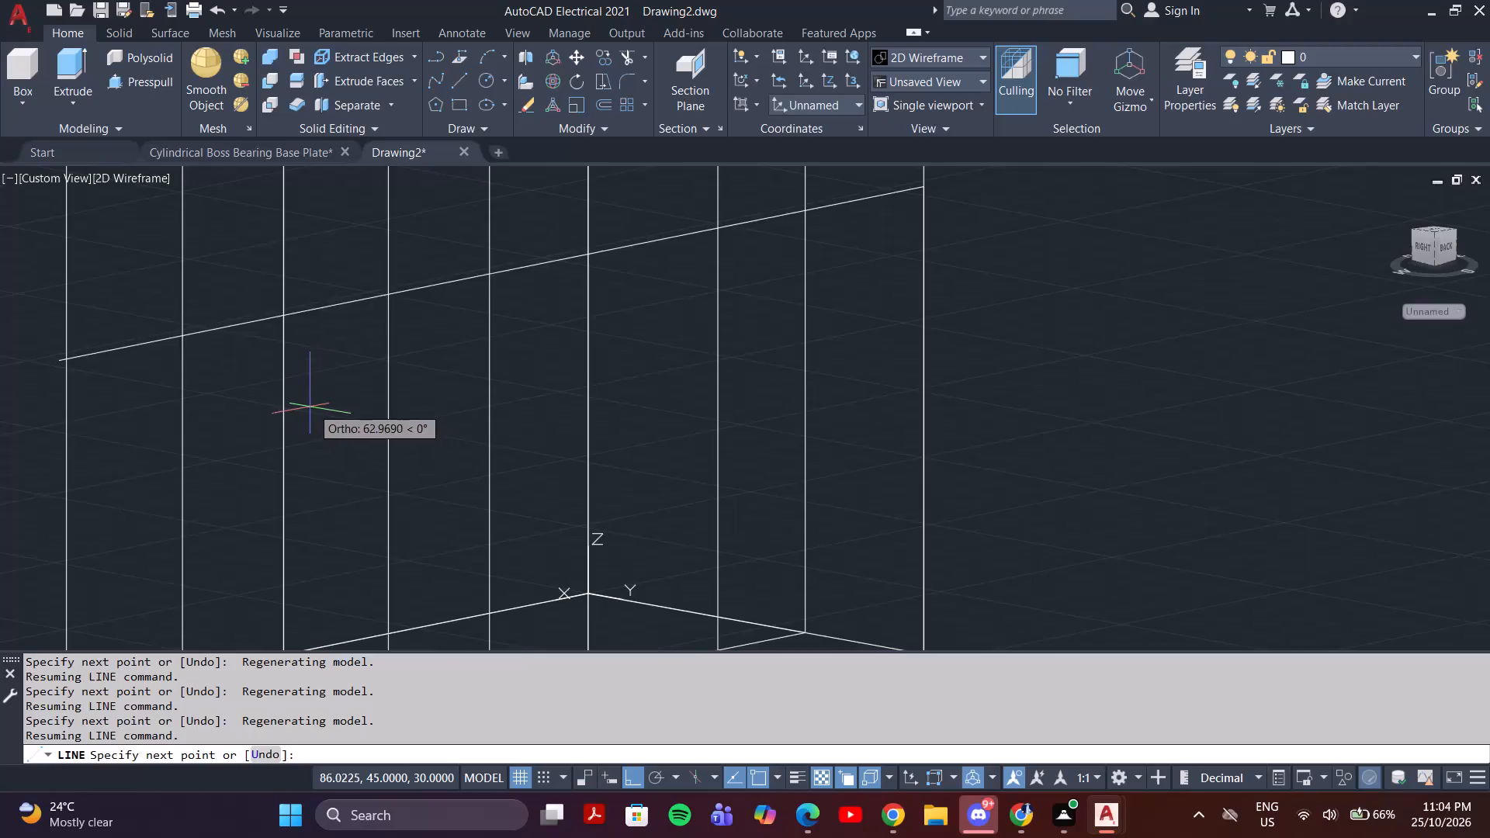
{"action": "middle_click_drag", "start_coordinate": [434, 365], "coordinate": [240, 336], "text": "shift"}
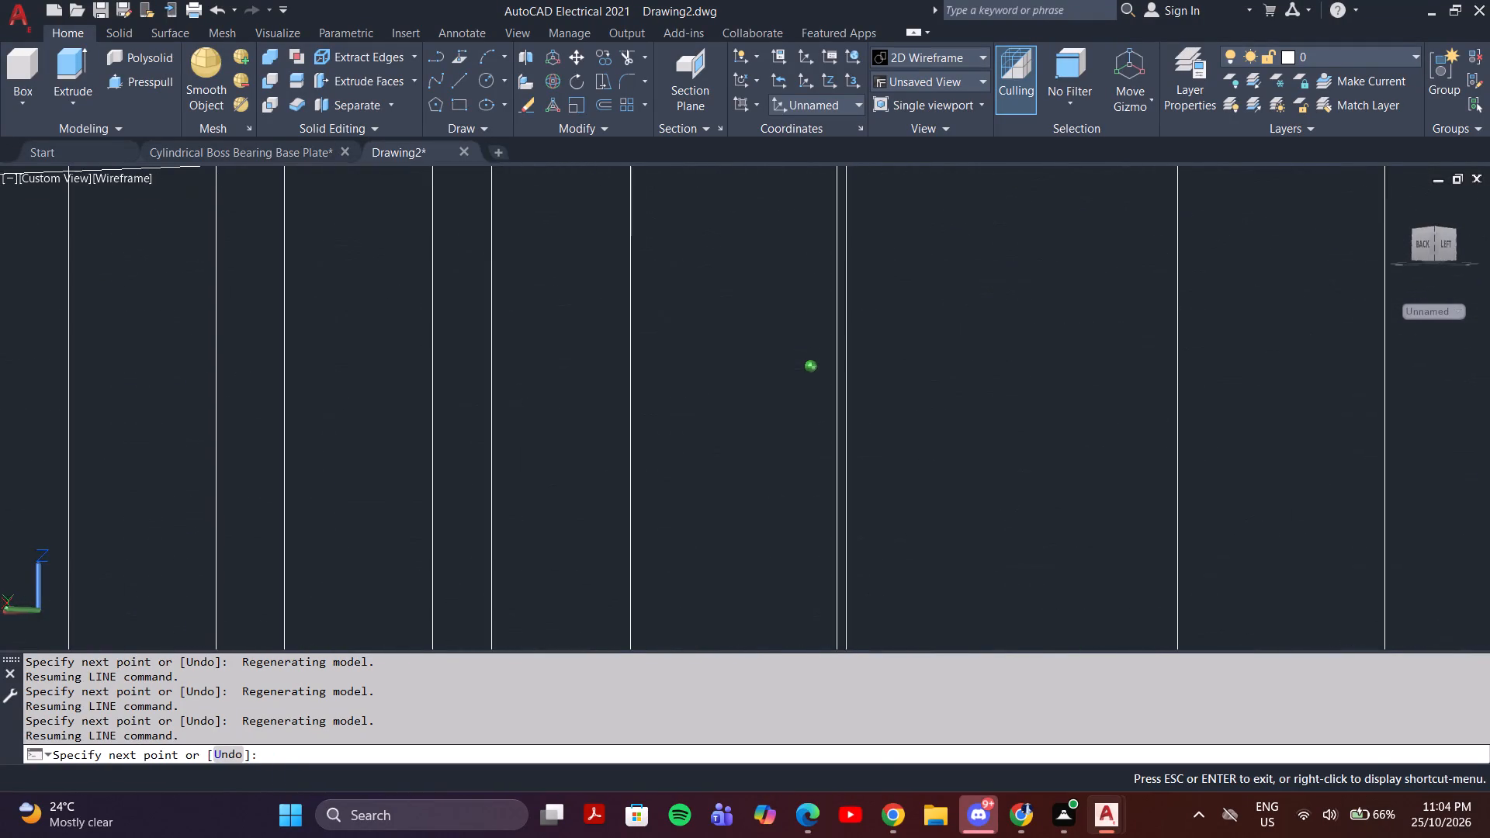
{"action": "scroll", "coordinate": [240, 337], "scroll_direction": "down", "scroll_amount": 4}
{"action": "middle_click_drag", "start_coordinate": [279, 371], "coordinate": [392, 446], "text": "shift"}
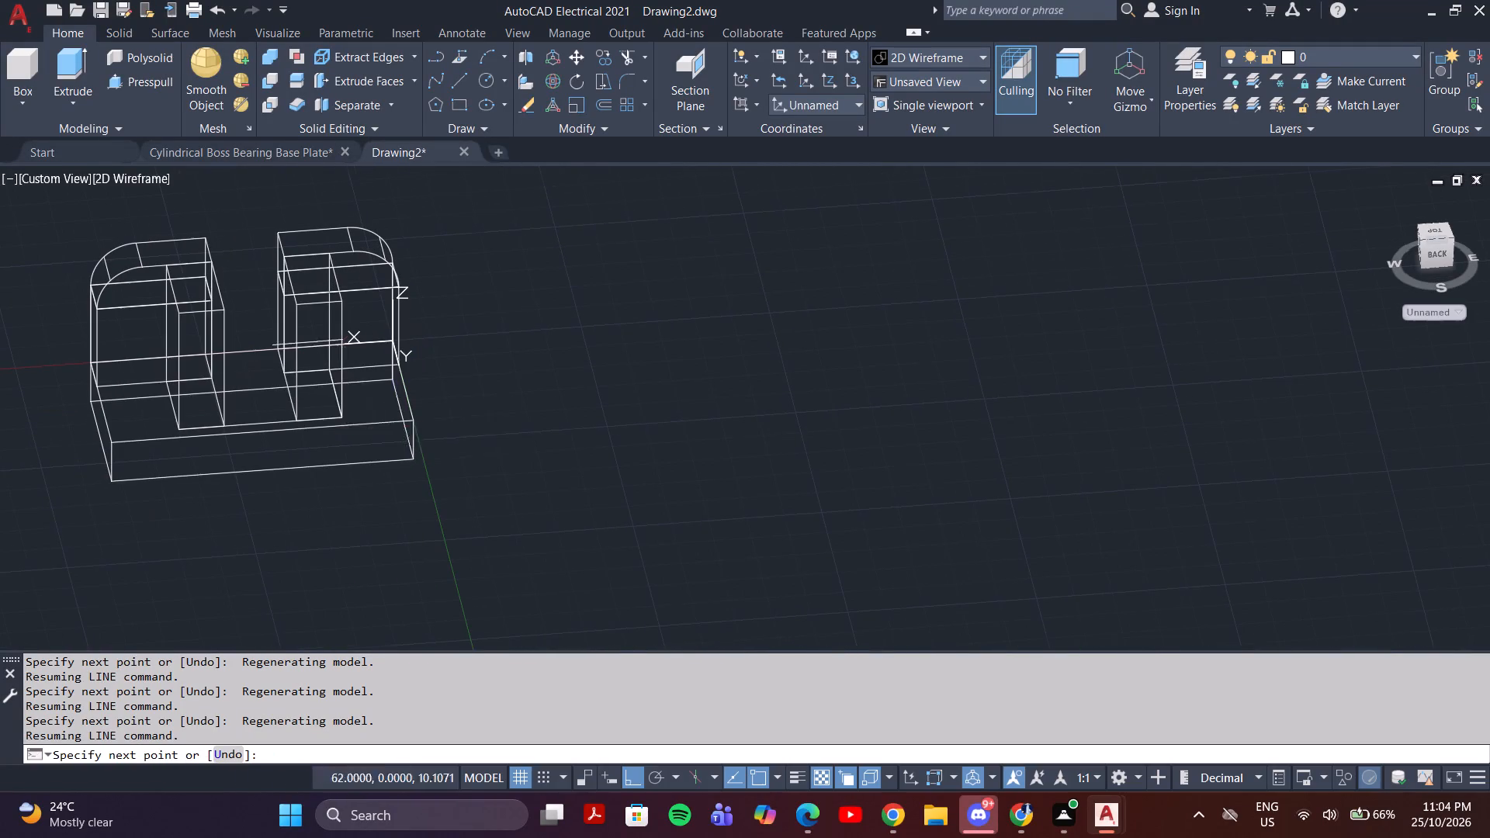
{"action": "middle_click_drag", "start_coordinate": [266, 379], "coordinate": [345, 410]}
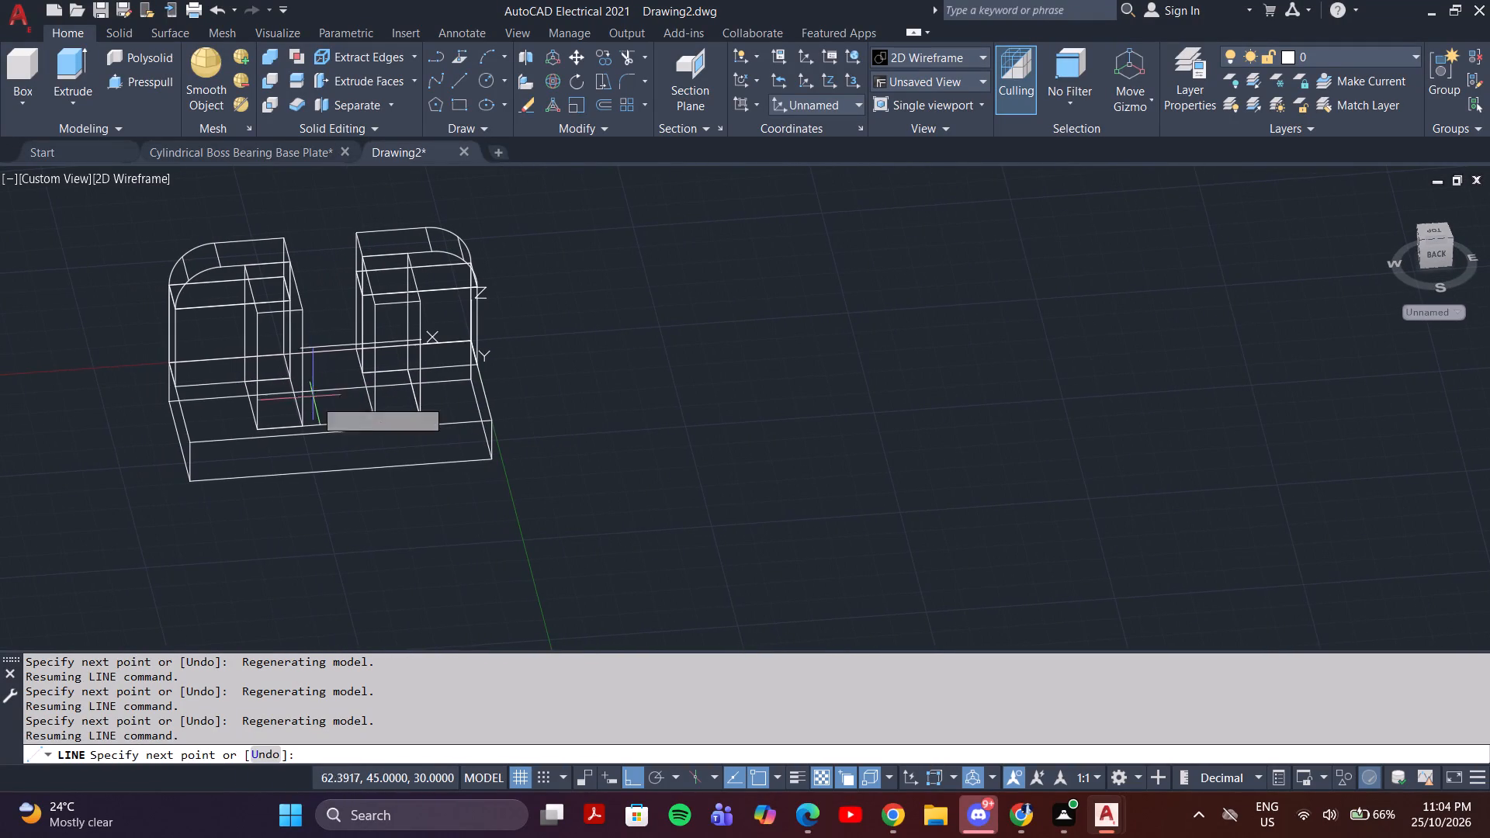
{"action": "middle_click_drag", "start_coordinate": [313, 383], "coordinate": [375, 379], "text": "shift"}
{"action": "scroll", "coordinate": [369, 376], "scroll_direction": "up", "scroll_amount": 2}
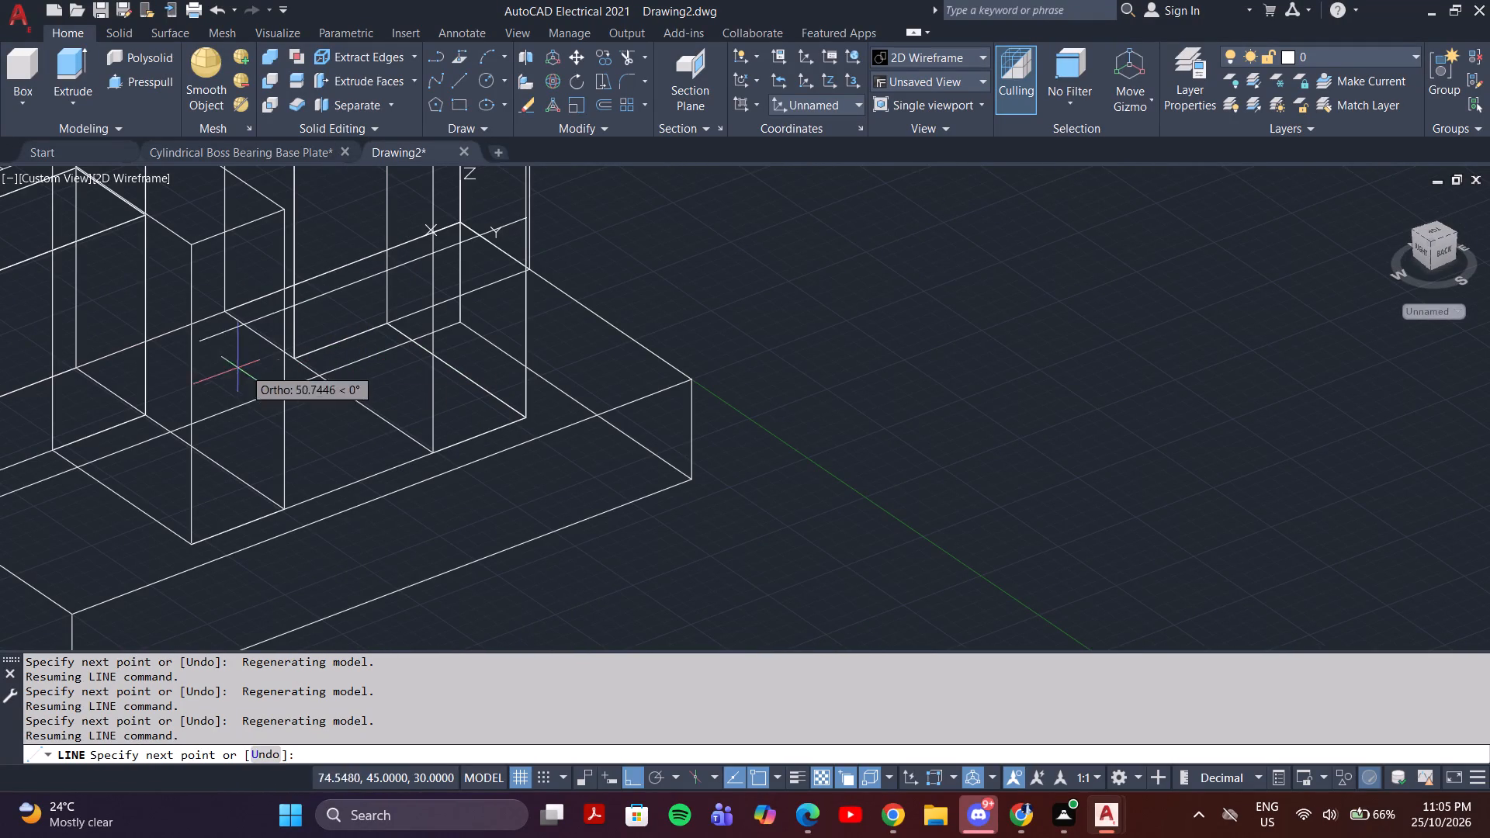
{"action": "left_click", "coordinate": [189, 347]}
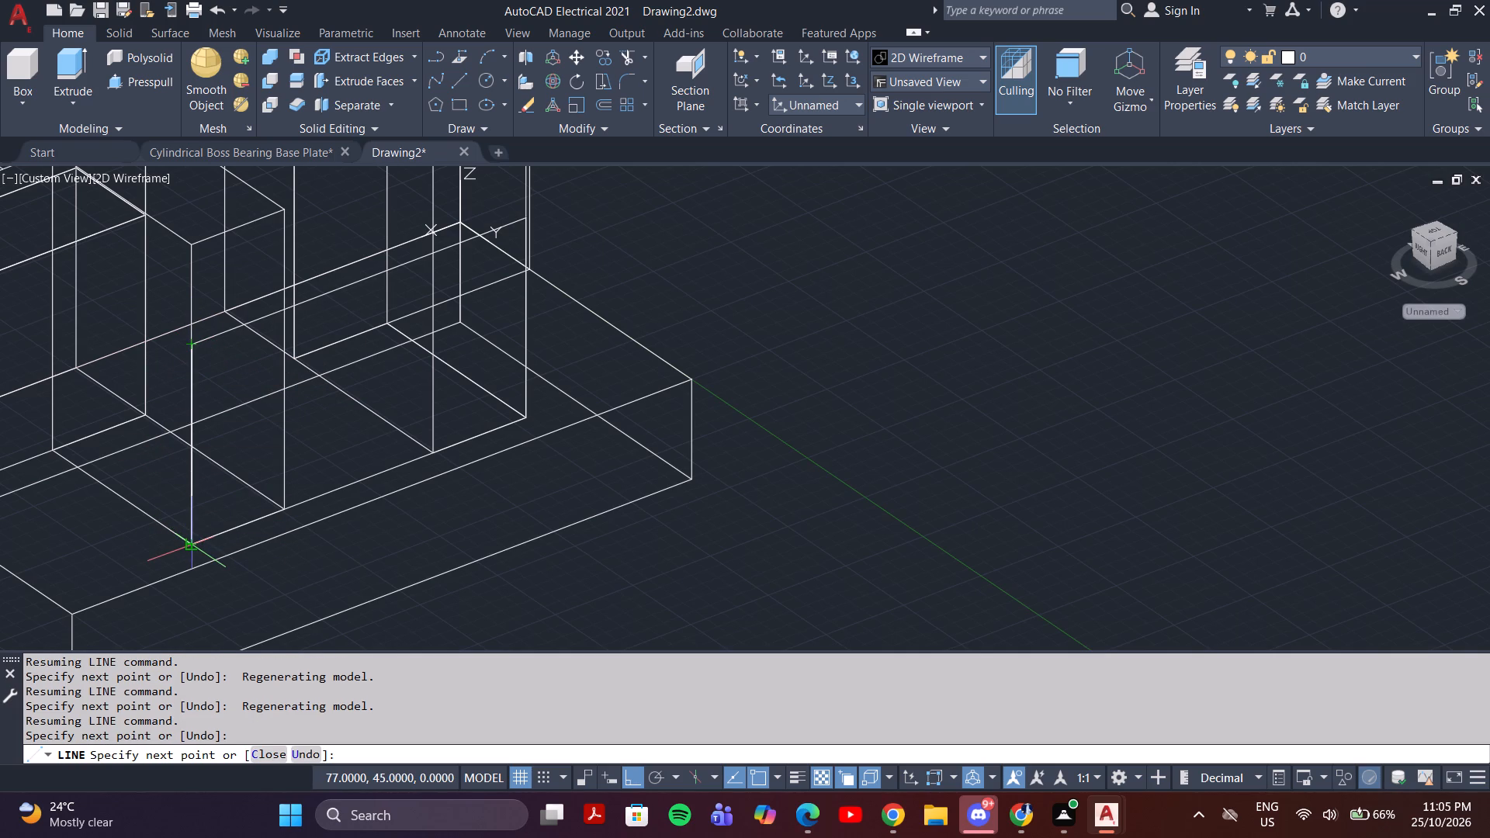
{"action": "left_click", "coordinate": [192, 542]}
{"action": "key", "text": "Escape"}
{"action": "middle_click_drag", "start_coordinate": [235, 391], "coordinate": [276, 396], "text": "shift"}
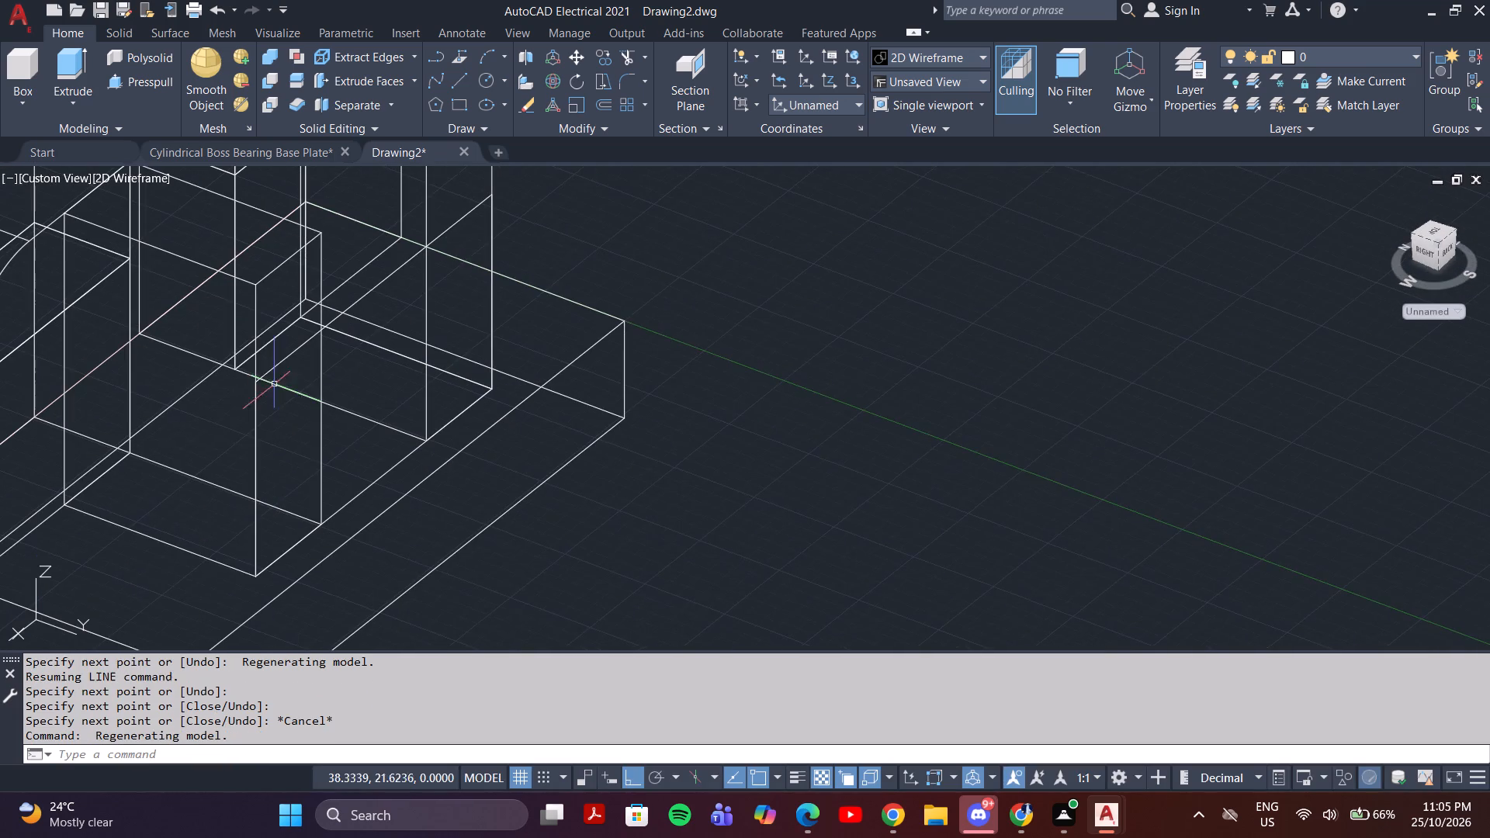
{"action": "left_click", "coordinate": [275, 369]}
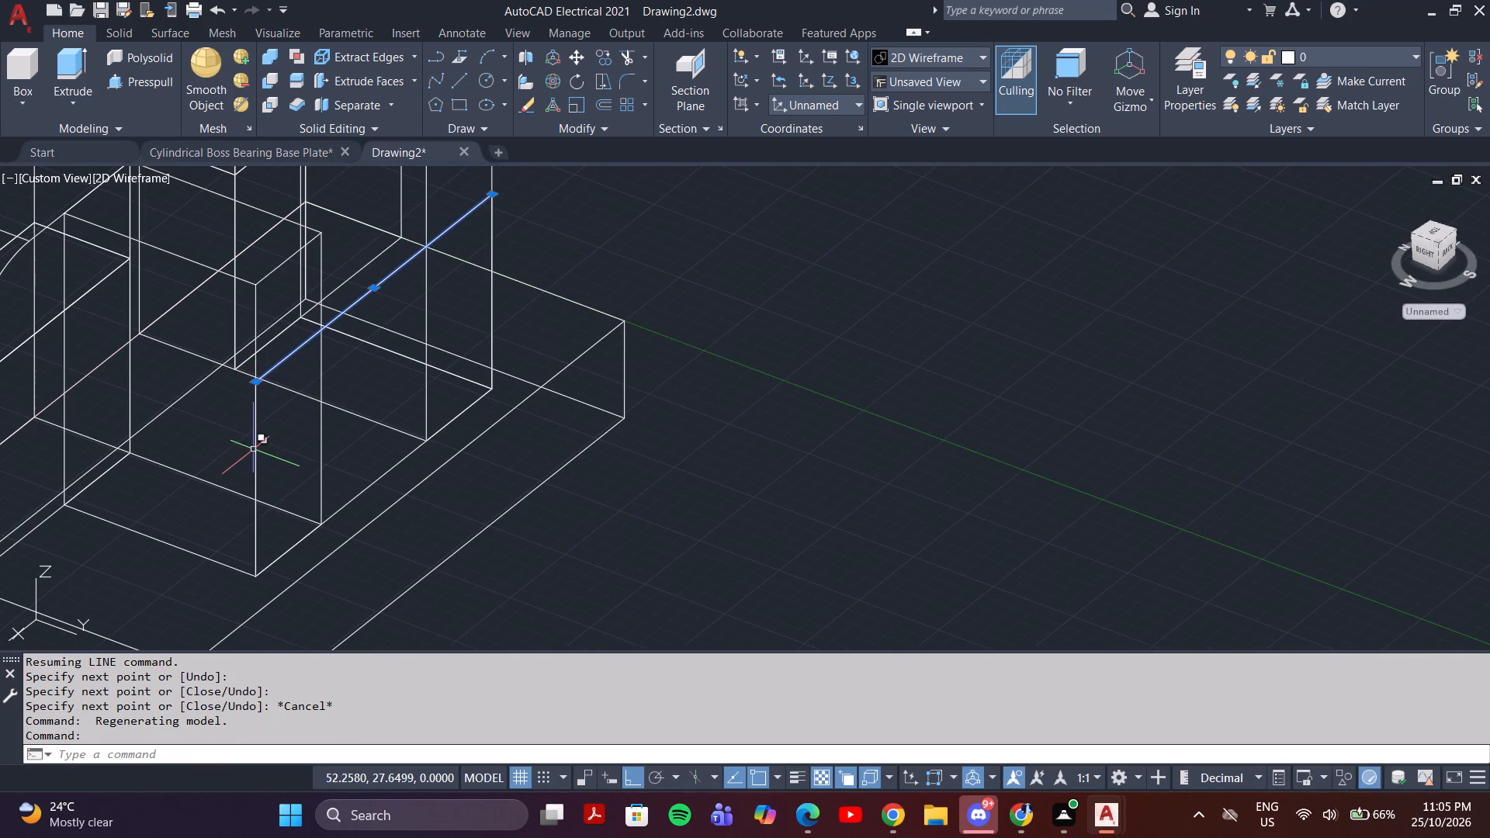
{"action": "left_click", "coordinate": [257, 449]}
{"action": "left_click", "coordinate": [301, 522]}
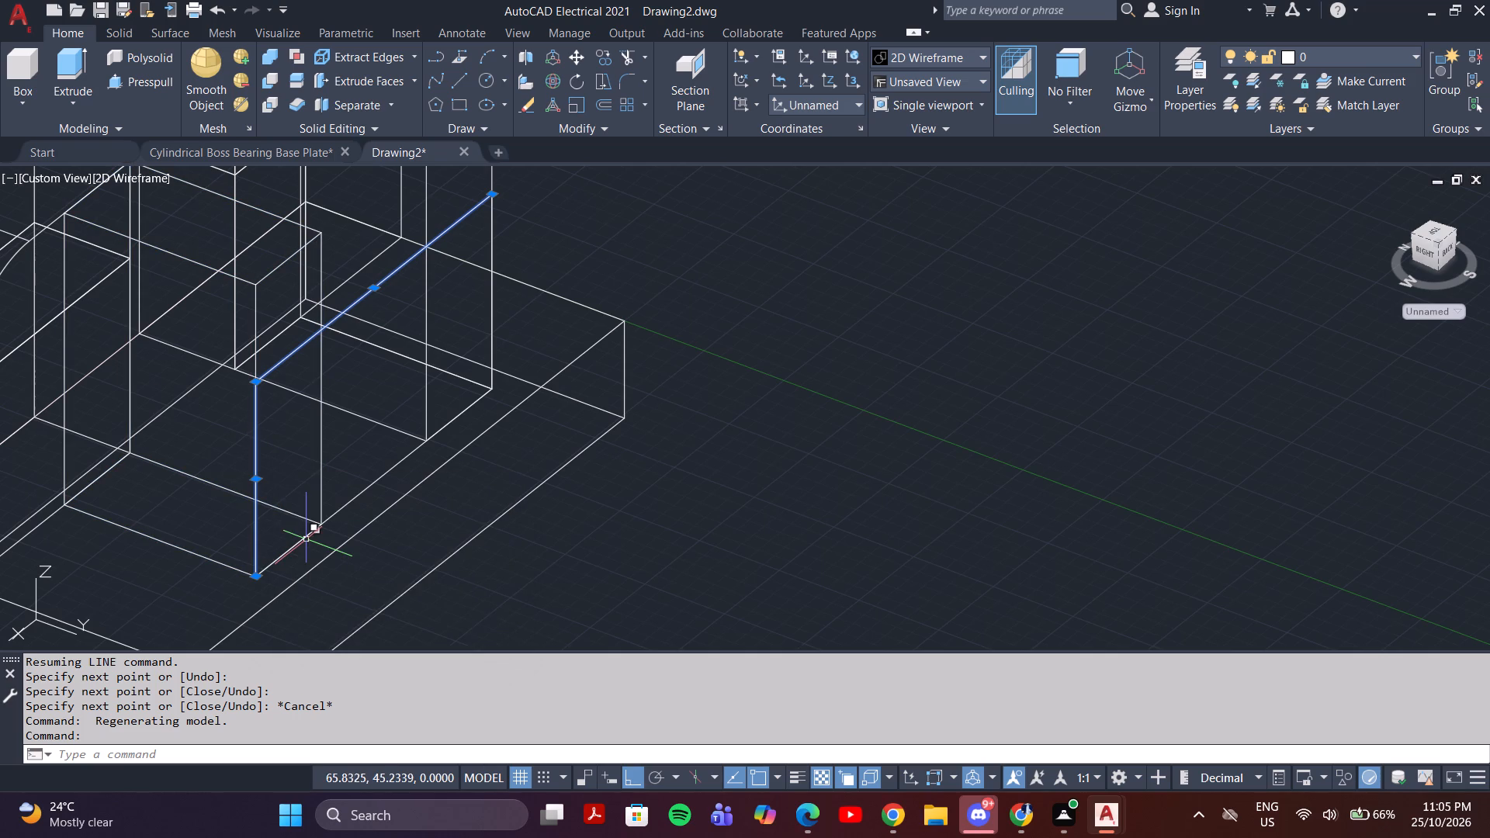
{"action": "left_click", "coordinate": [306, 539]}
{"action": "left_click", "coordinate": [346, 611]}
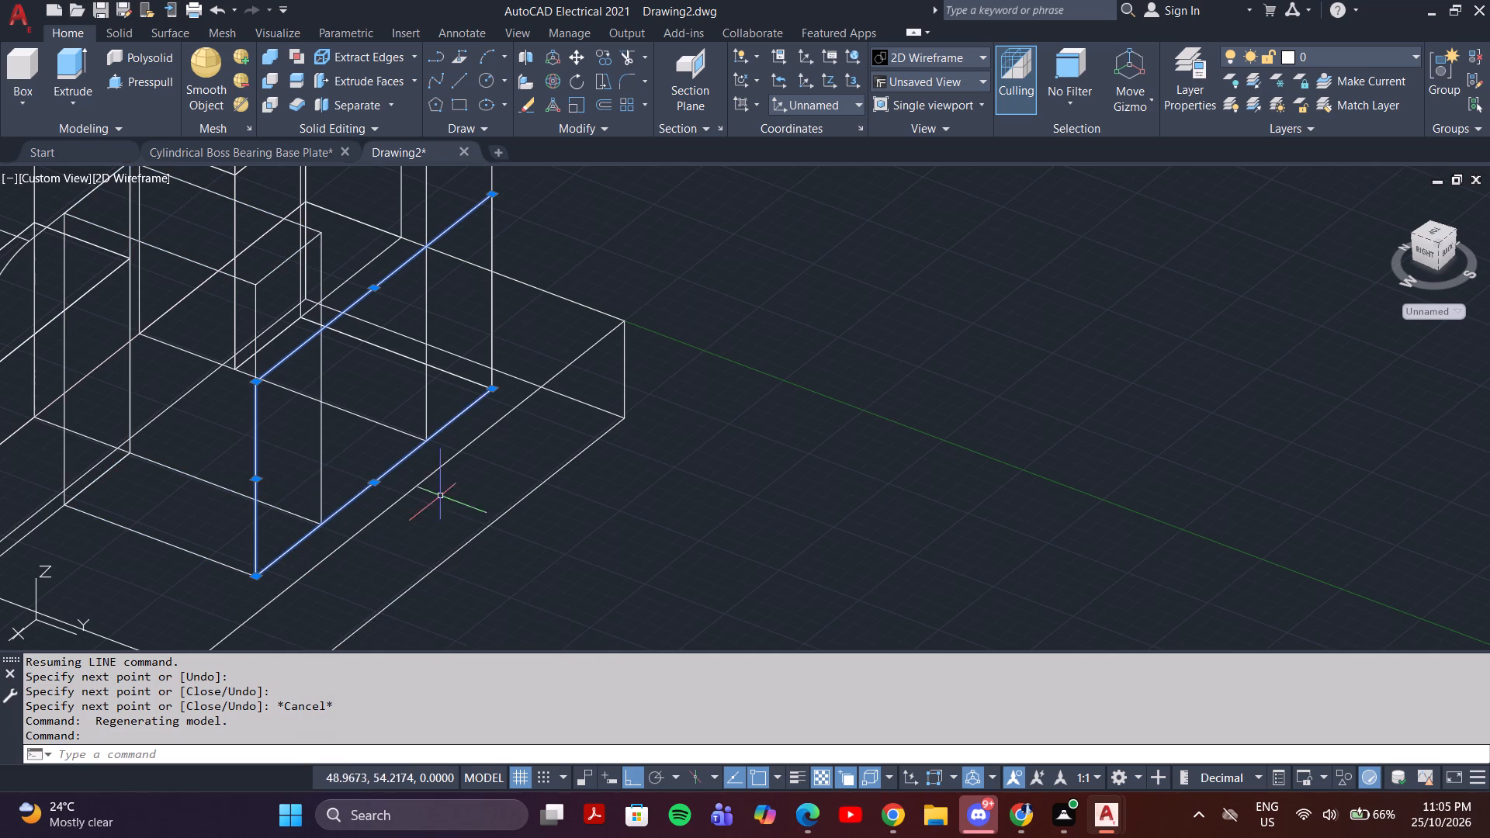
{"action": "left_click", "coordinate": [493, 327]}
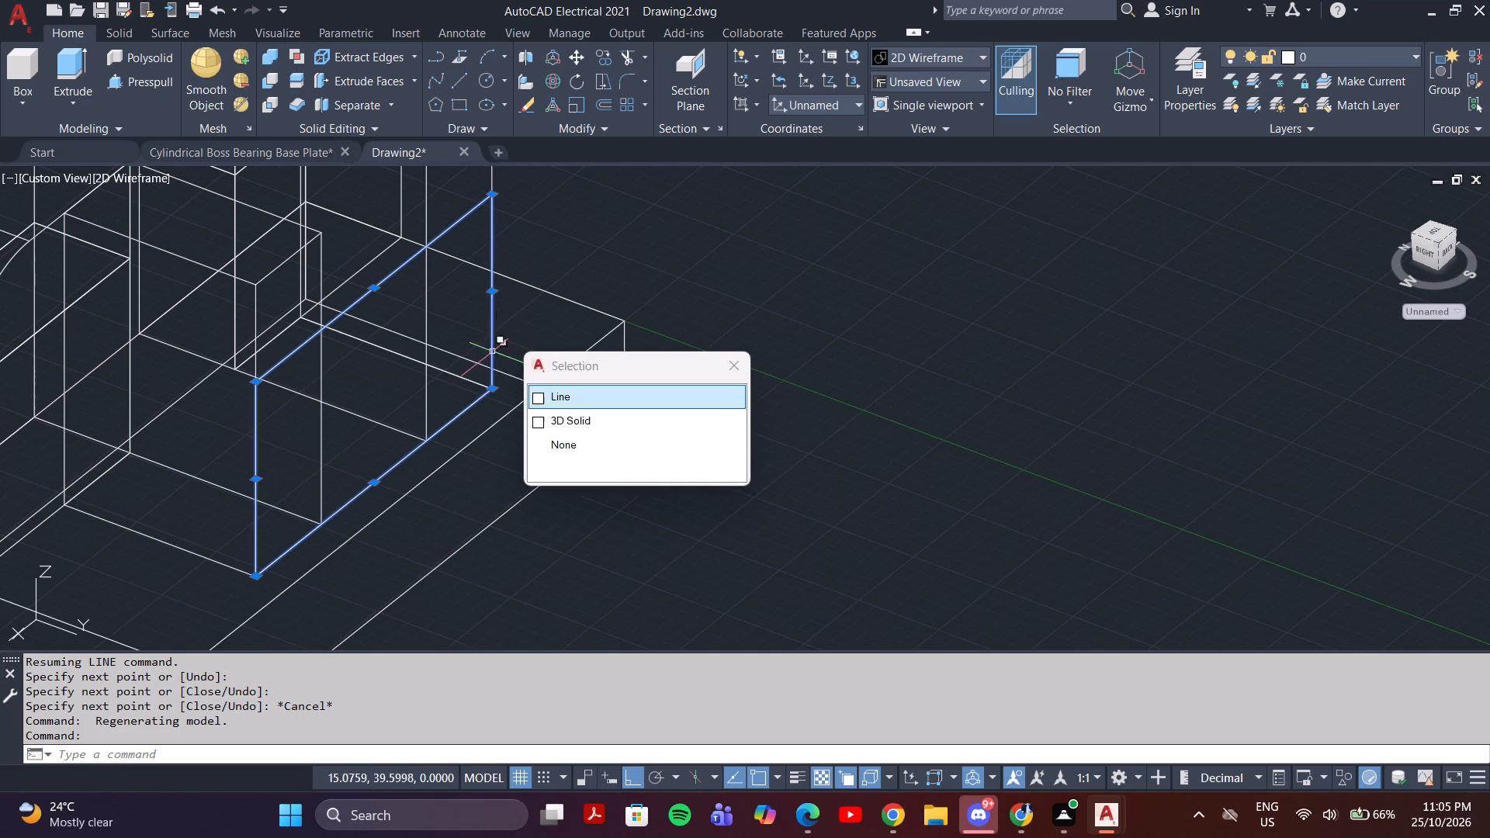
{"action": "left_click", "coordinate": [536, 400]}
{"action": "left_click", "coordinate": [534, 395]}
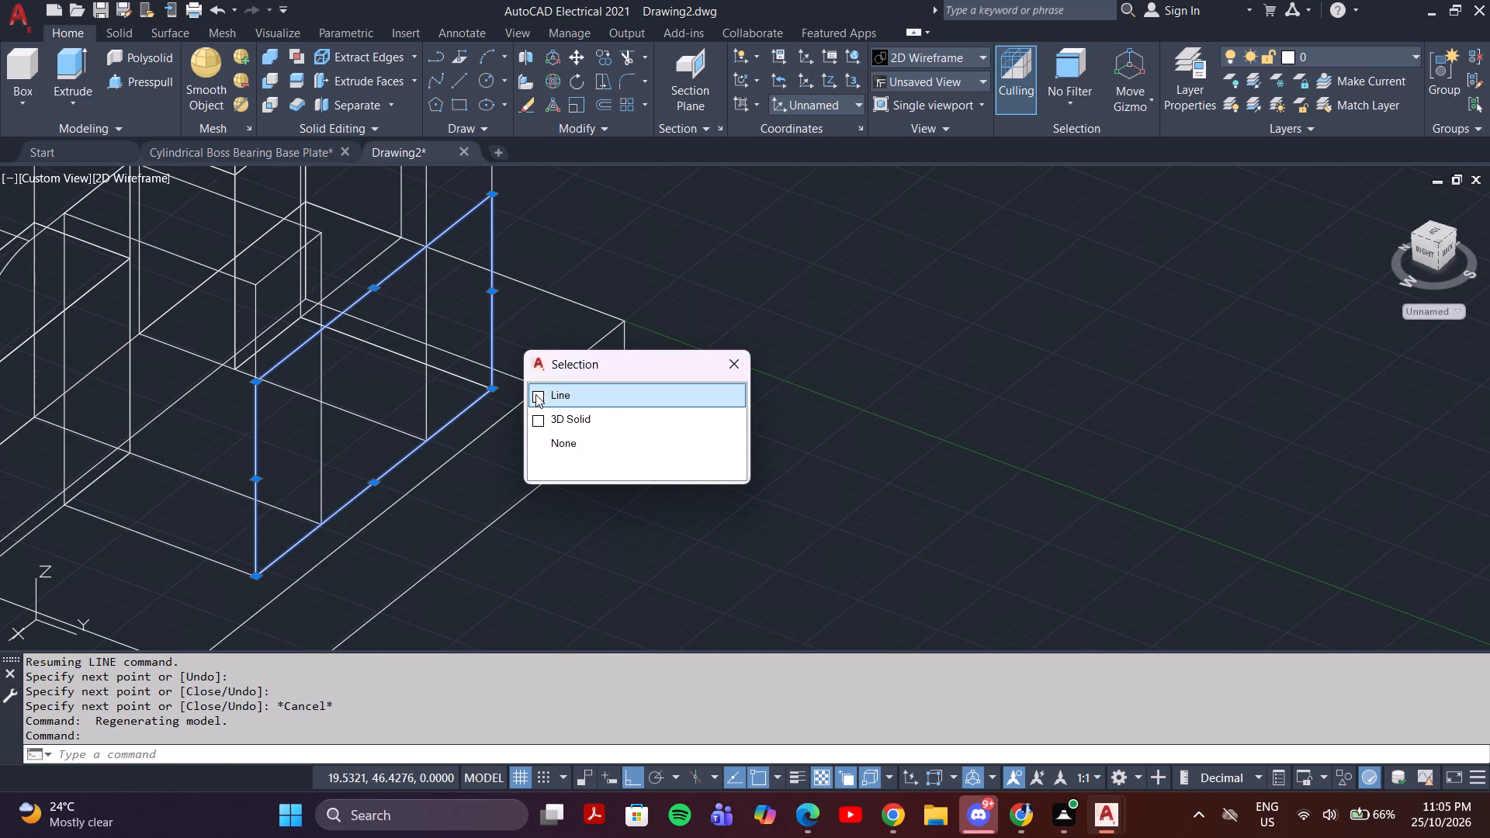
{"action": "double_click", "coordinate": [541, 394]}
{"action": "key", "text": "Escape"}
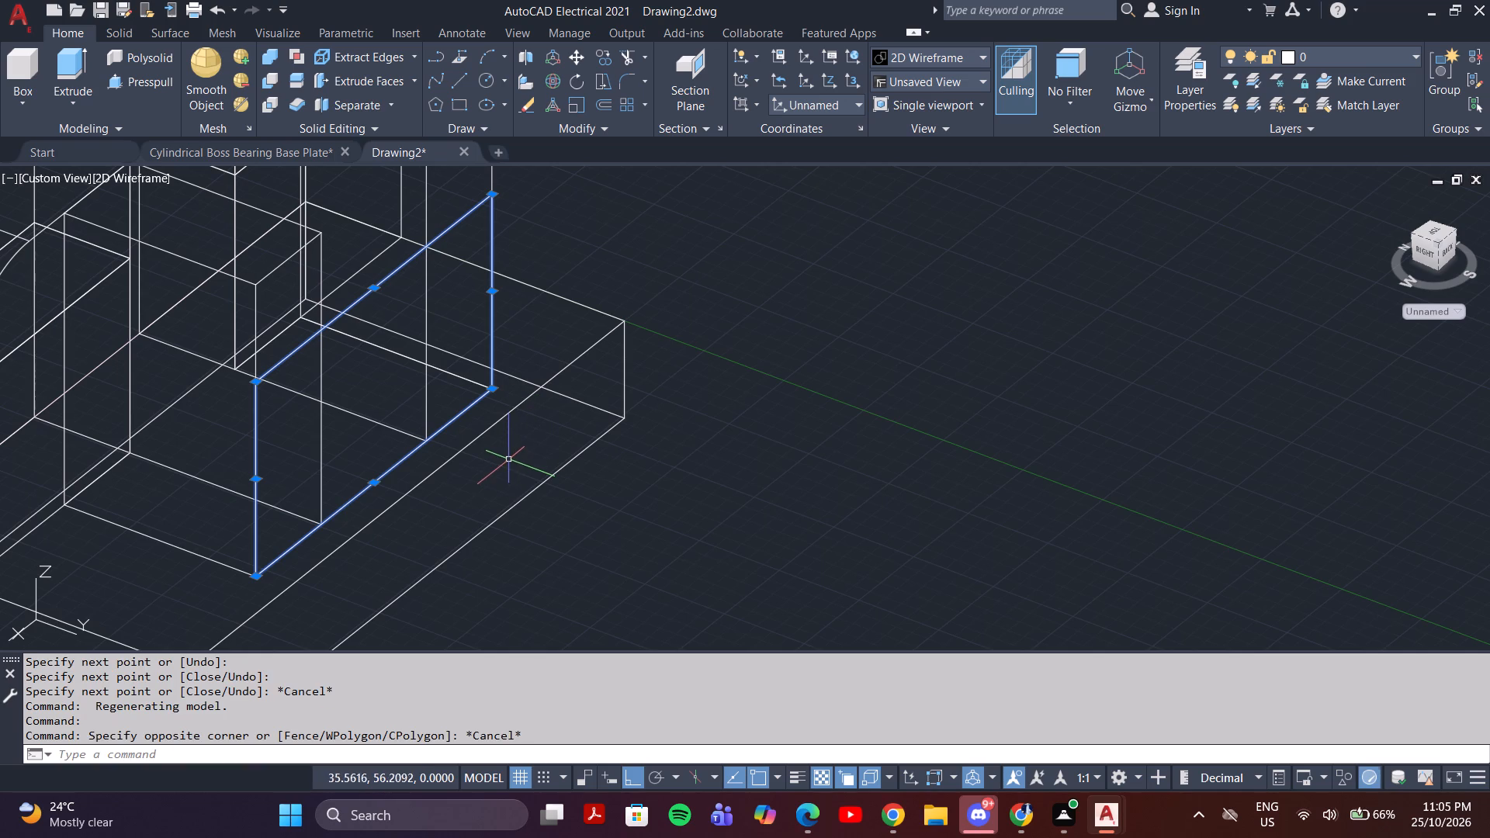
Create a region from the four lines of the rectangle spanning the outer faces of the two support blocks.
{"action": "key", "text": "r"}
{"action": "key", "text": "e"}
{"action": "key", "text": "g"}
{"action": "key", "text": "Return"}
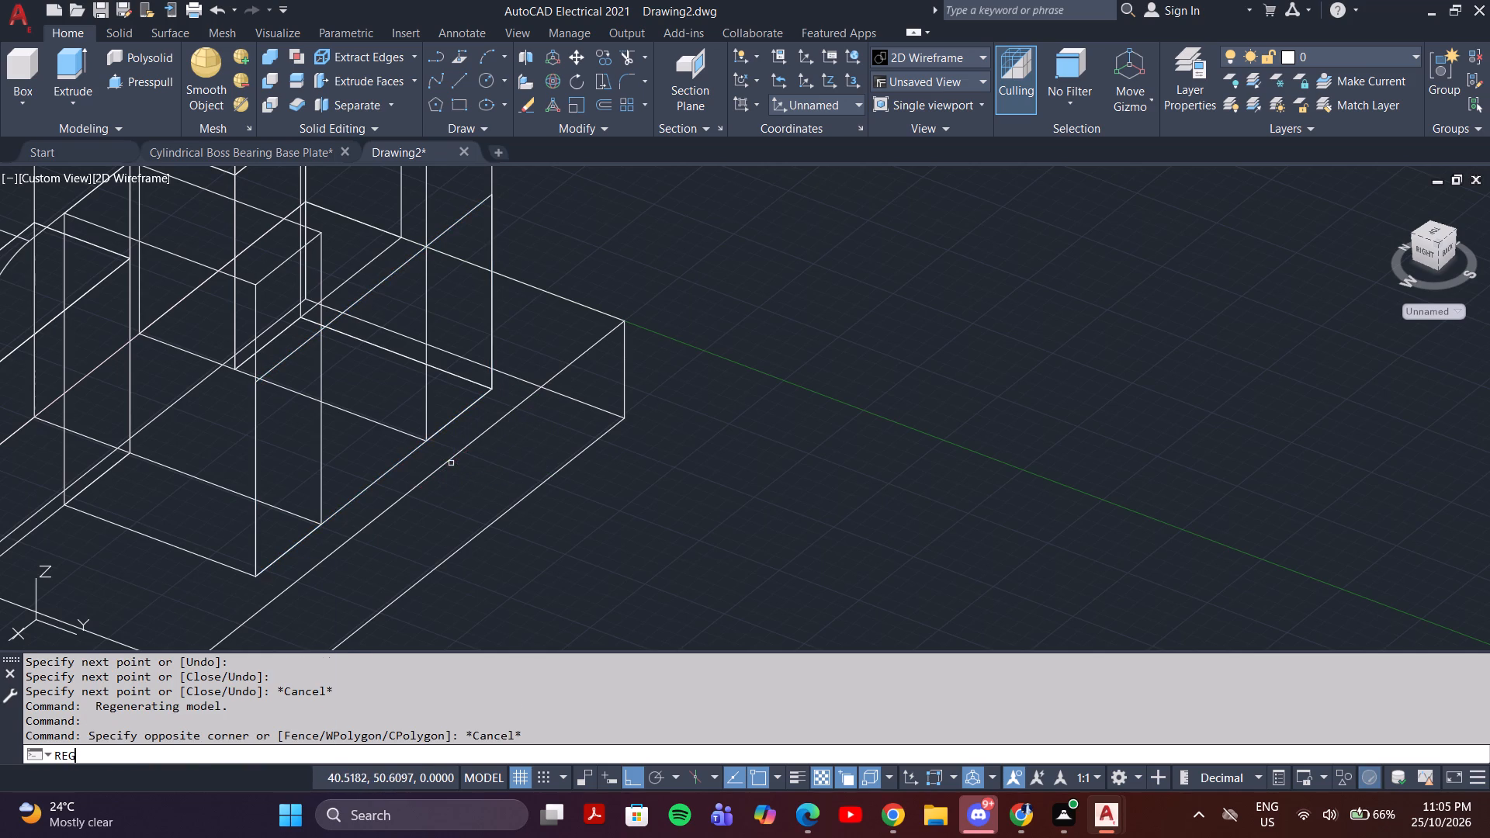
{"action": "left_click", "coordinate": [338, 317]}
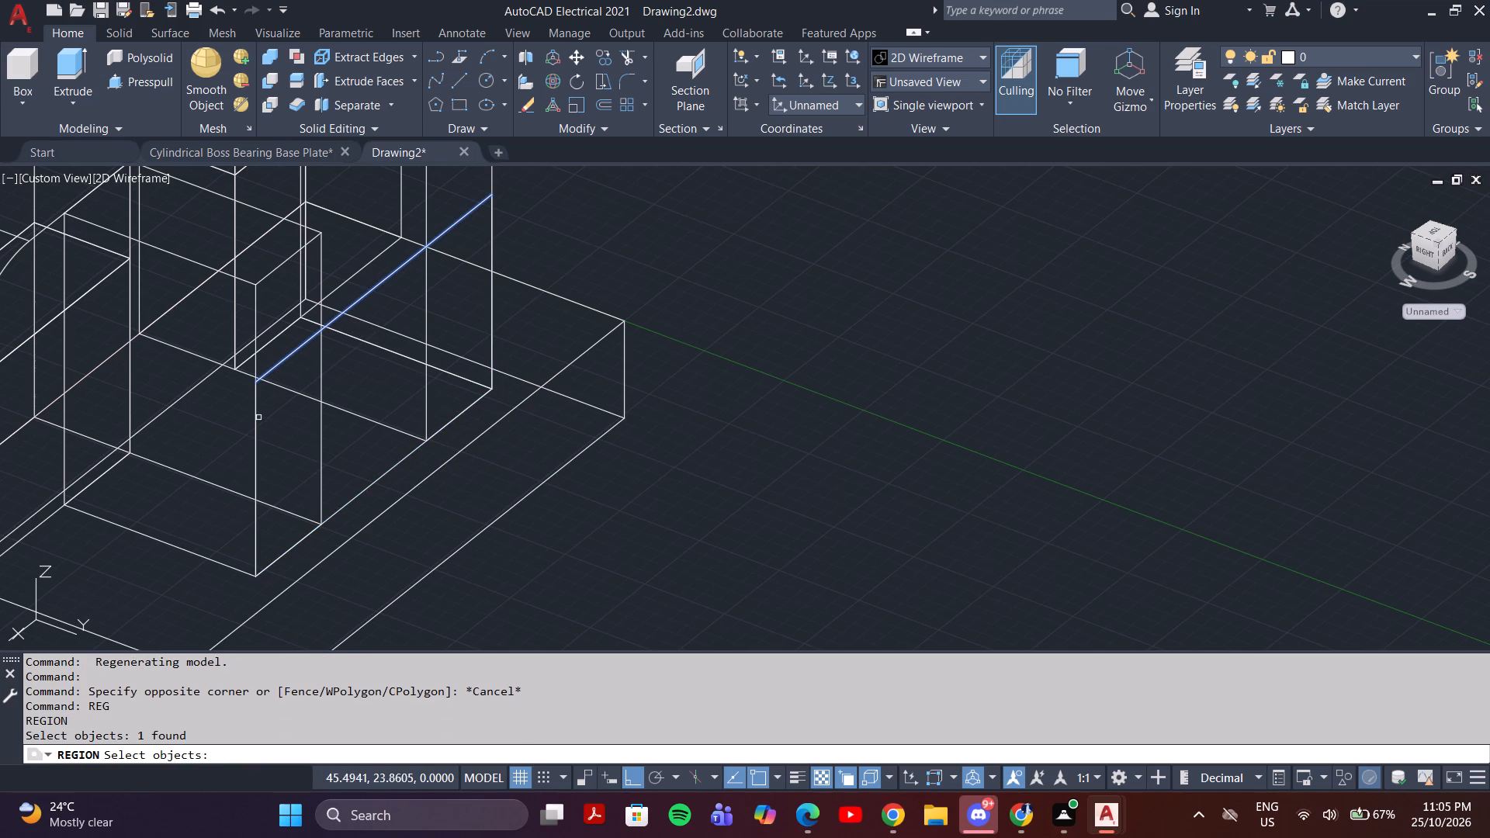
{"action": "left_click", "coordinate": [258, 419]}
{"action": "left_click", "coordinate": [303, 484]}
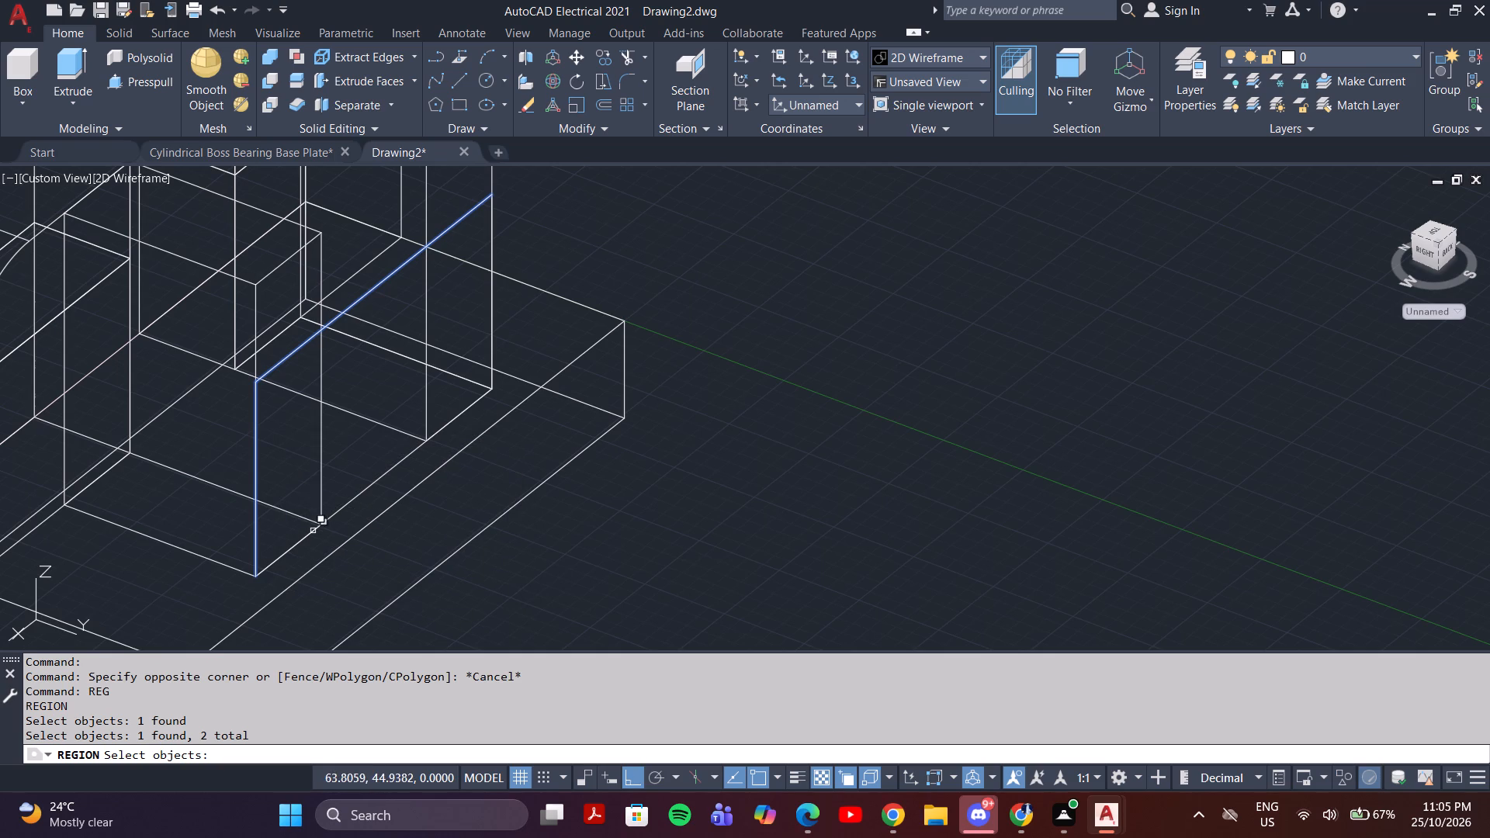
{"action": "left_click", "coordinate": [313, 531]}
{"action": "left_click", "coordinate": [361, 601]}
{"action": "left_click", "coordinate": [493, 304]}
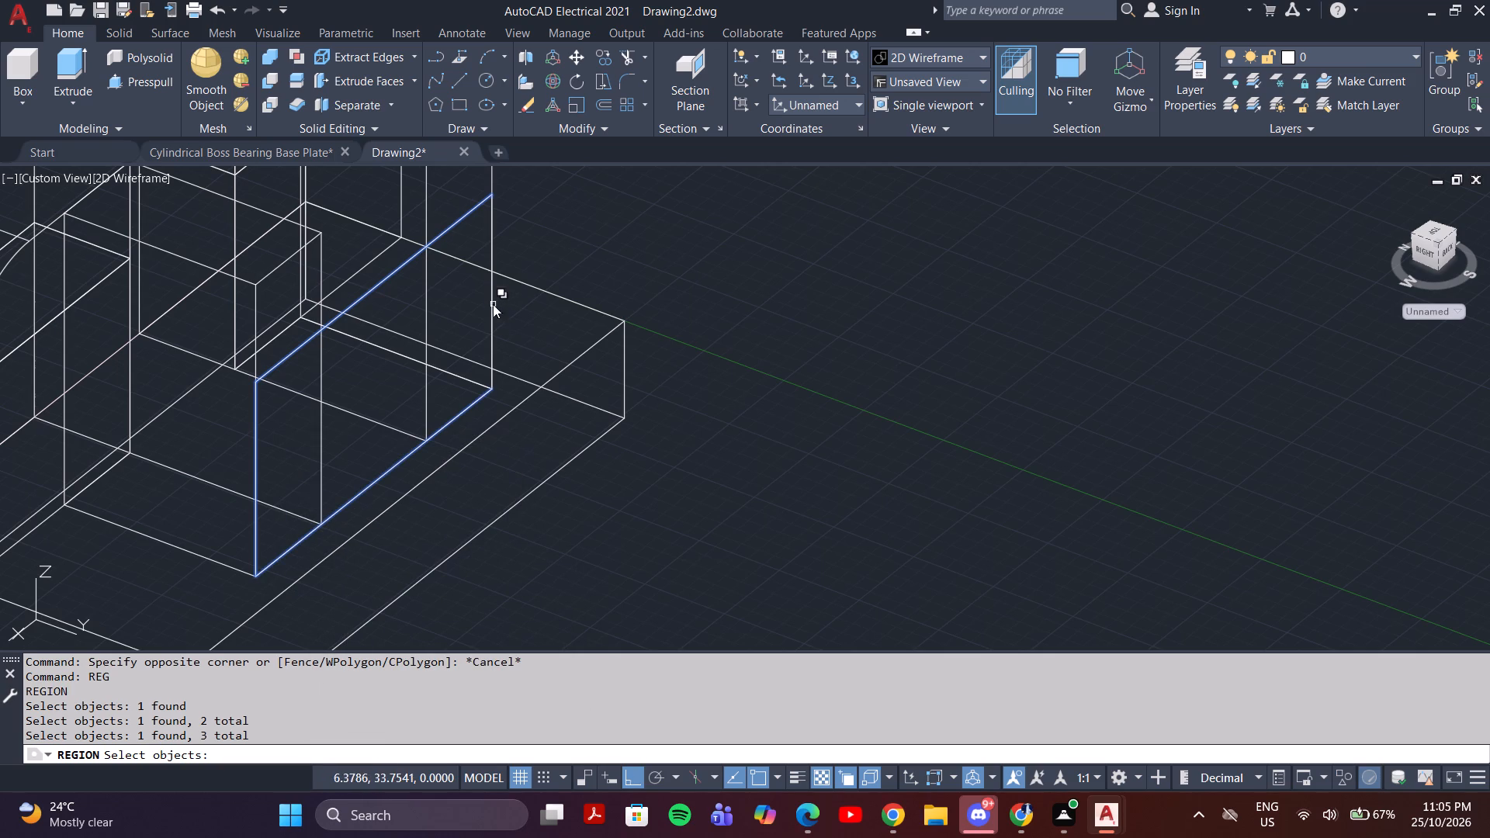
{"action": "left_click", "coordinate": [530, 376]}
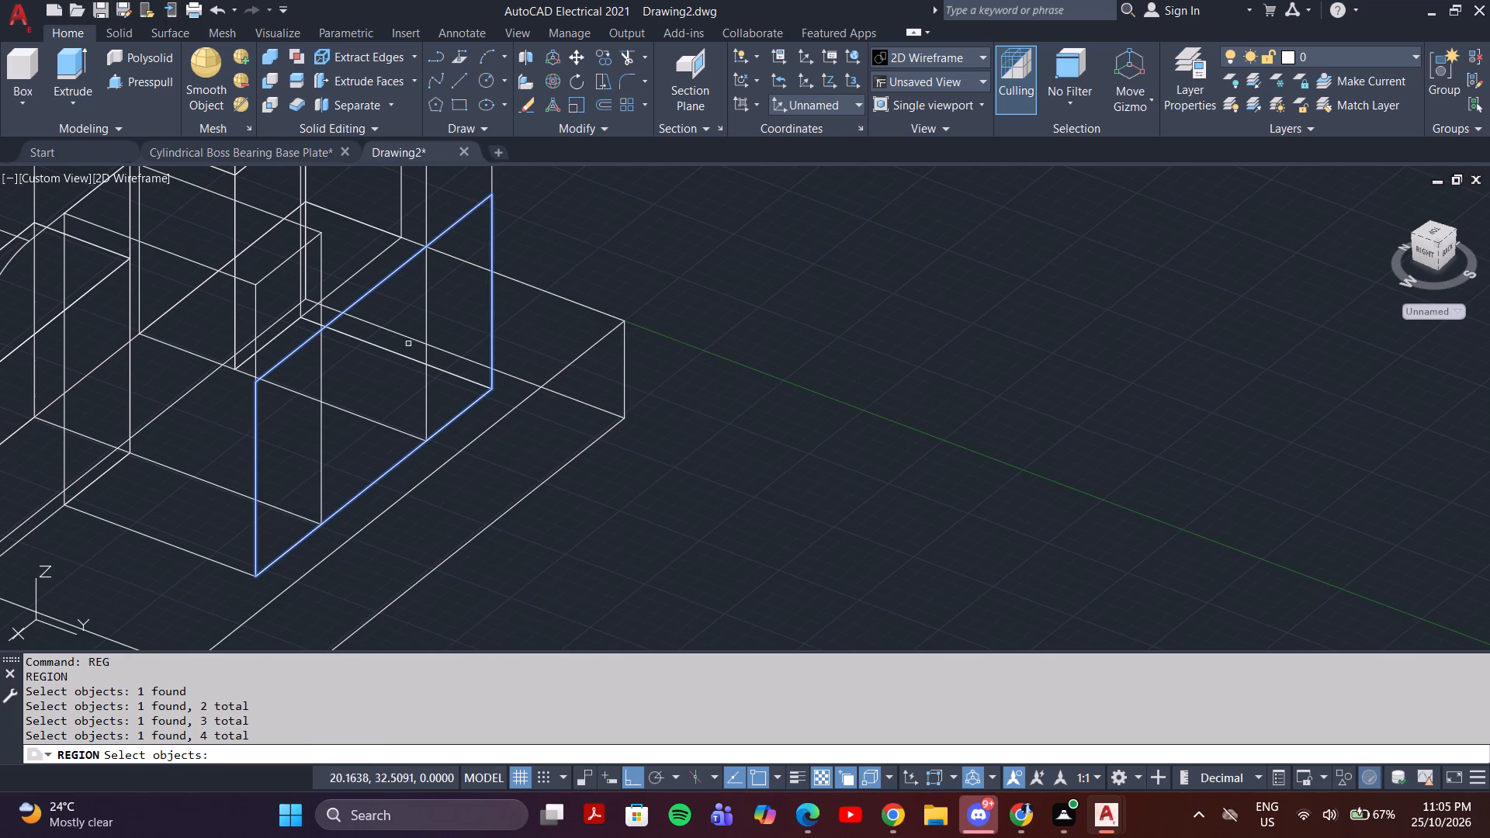
{"action": "key", "text": "Return"}
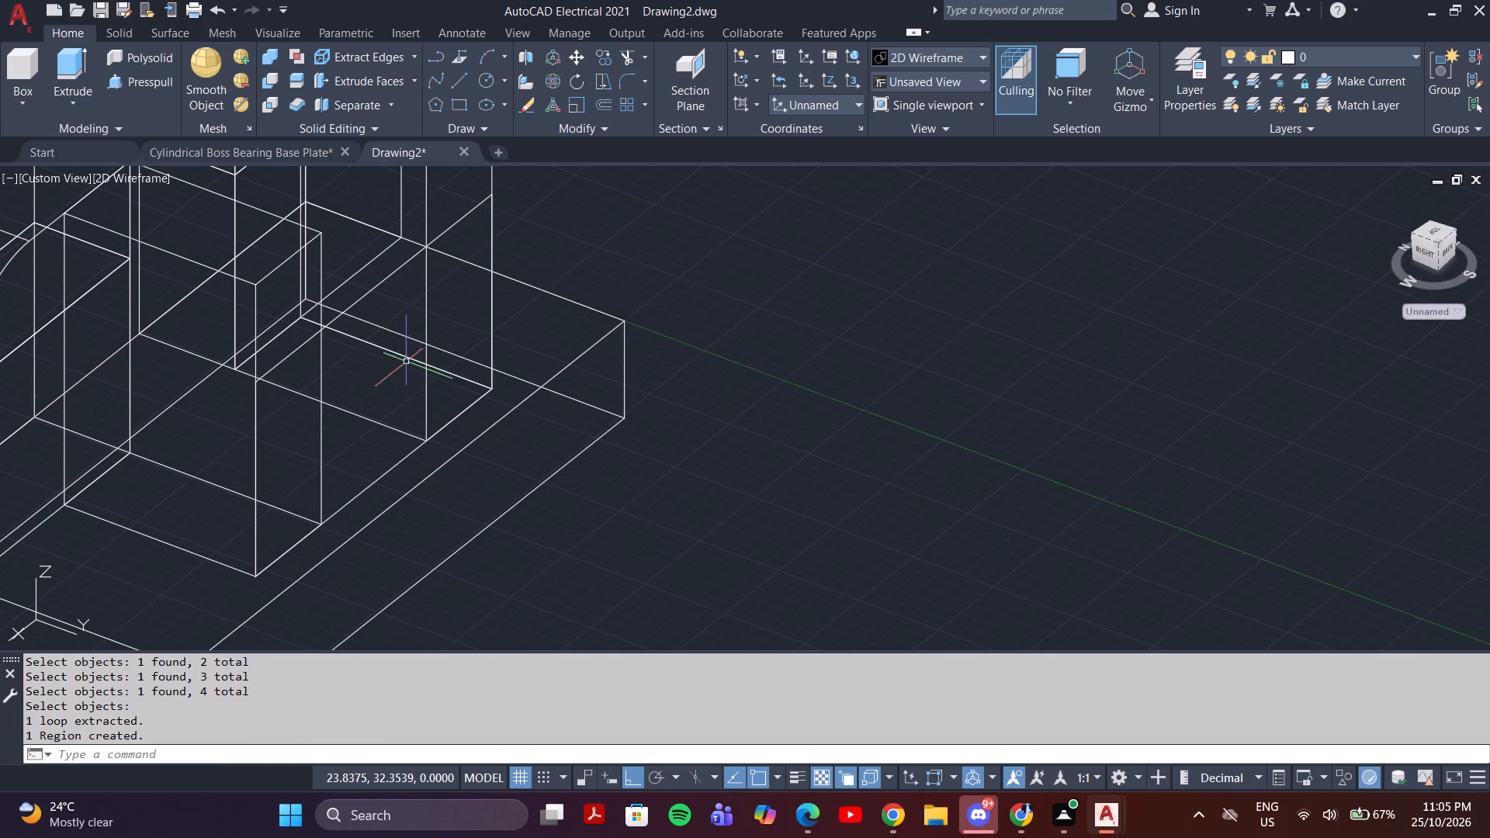
Extrude the rectangular region by 15 units into a solid.
{"action": "left_click", "coordinate": [63, 58]}
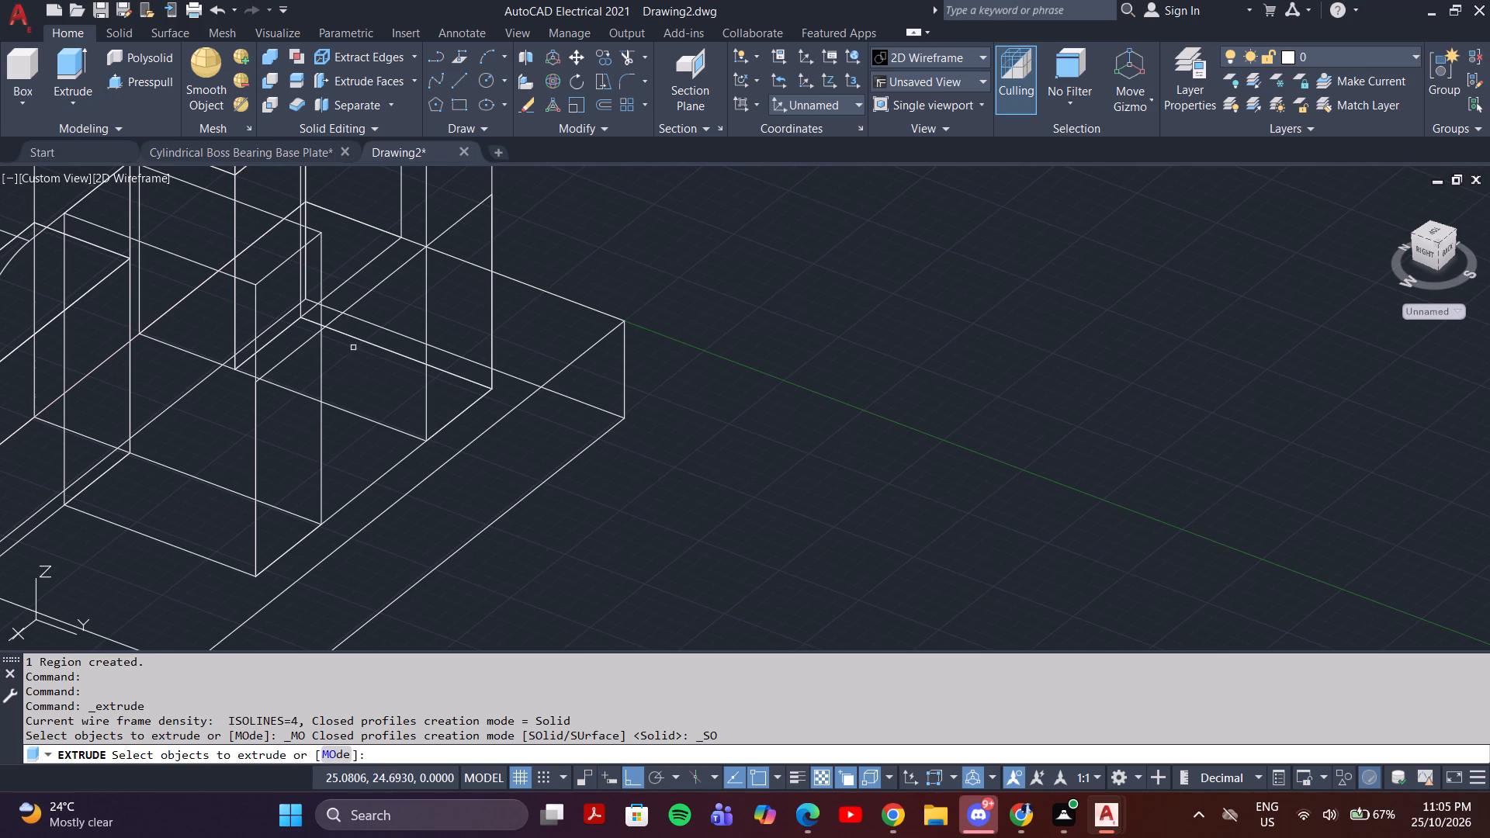
{"action": "left_click", "coordinate": [339, 319]}
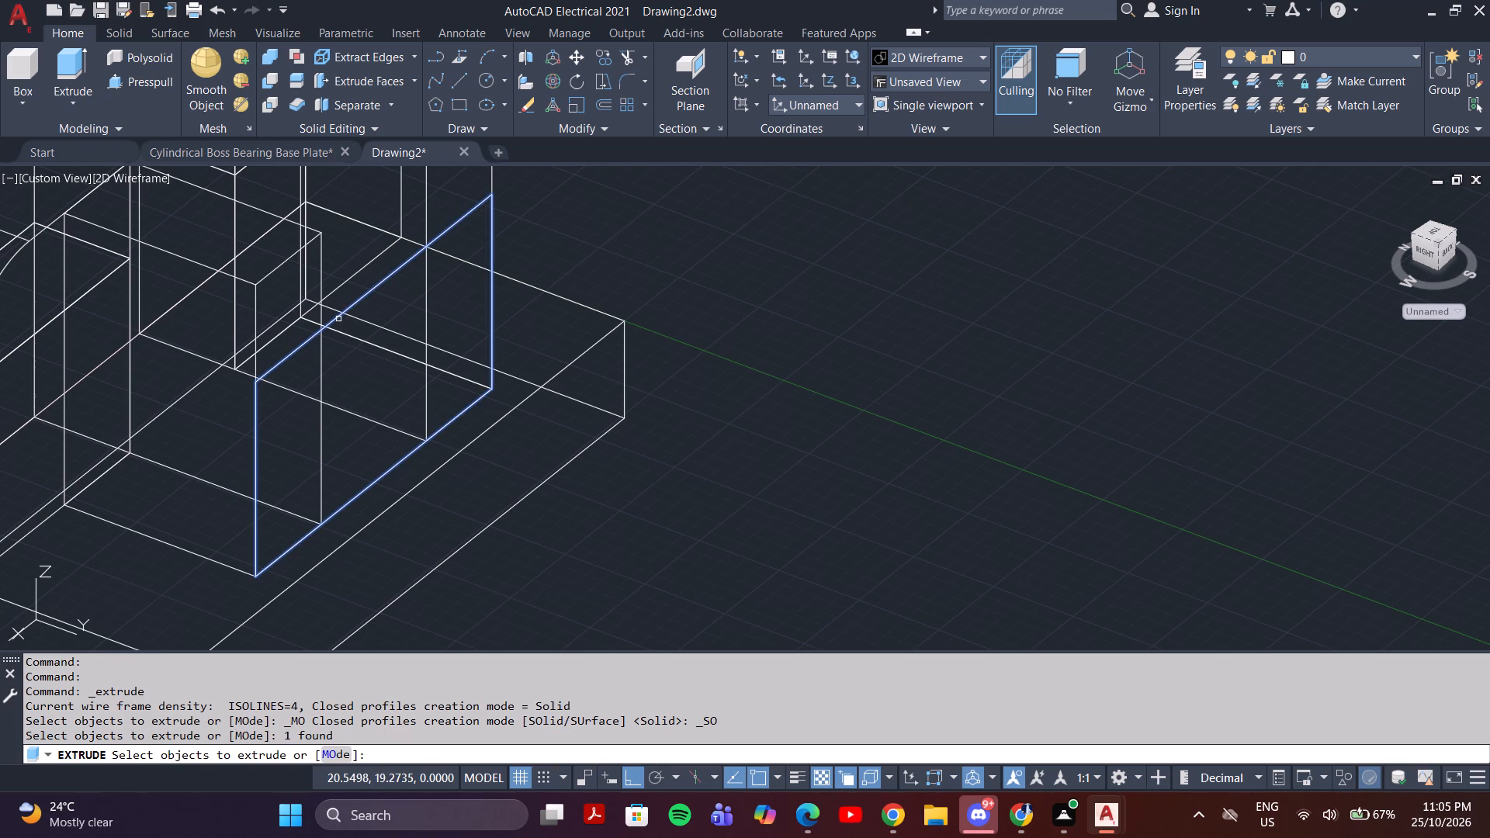
{"action": "key", "text": "Return"}
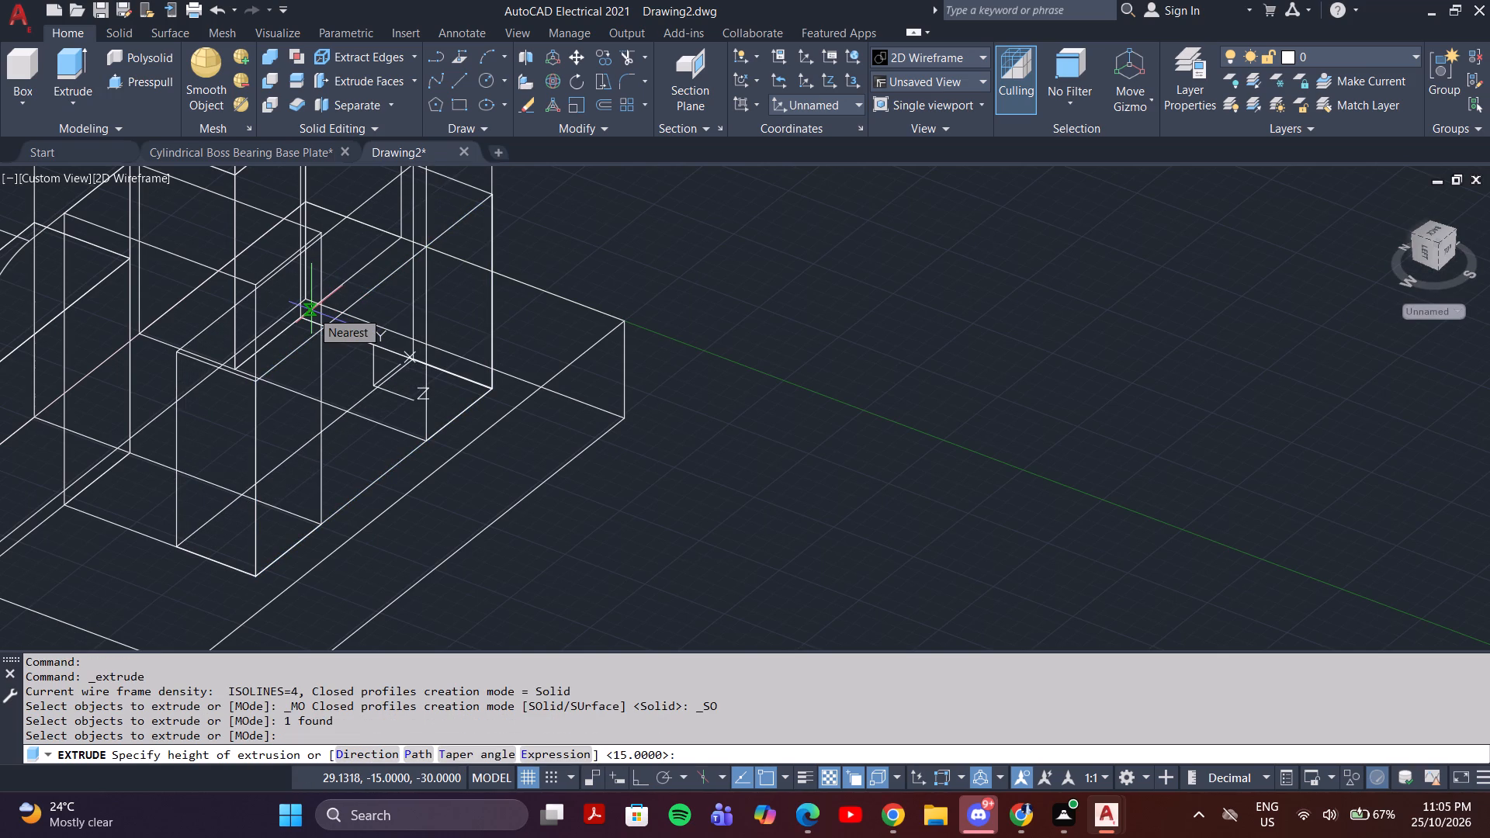
{"action": "type", "text": "15"}
{"action": "key", "text": "Return"}
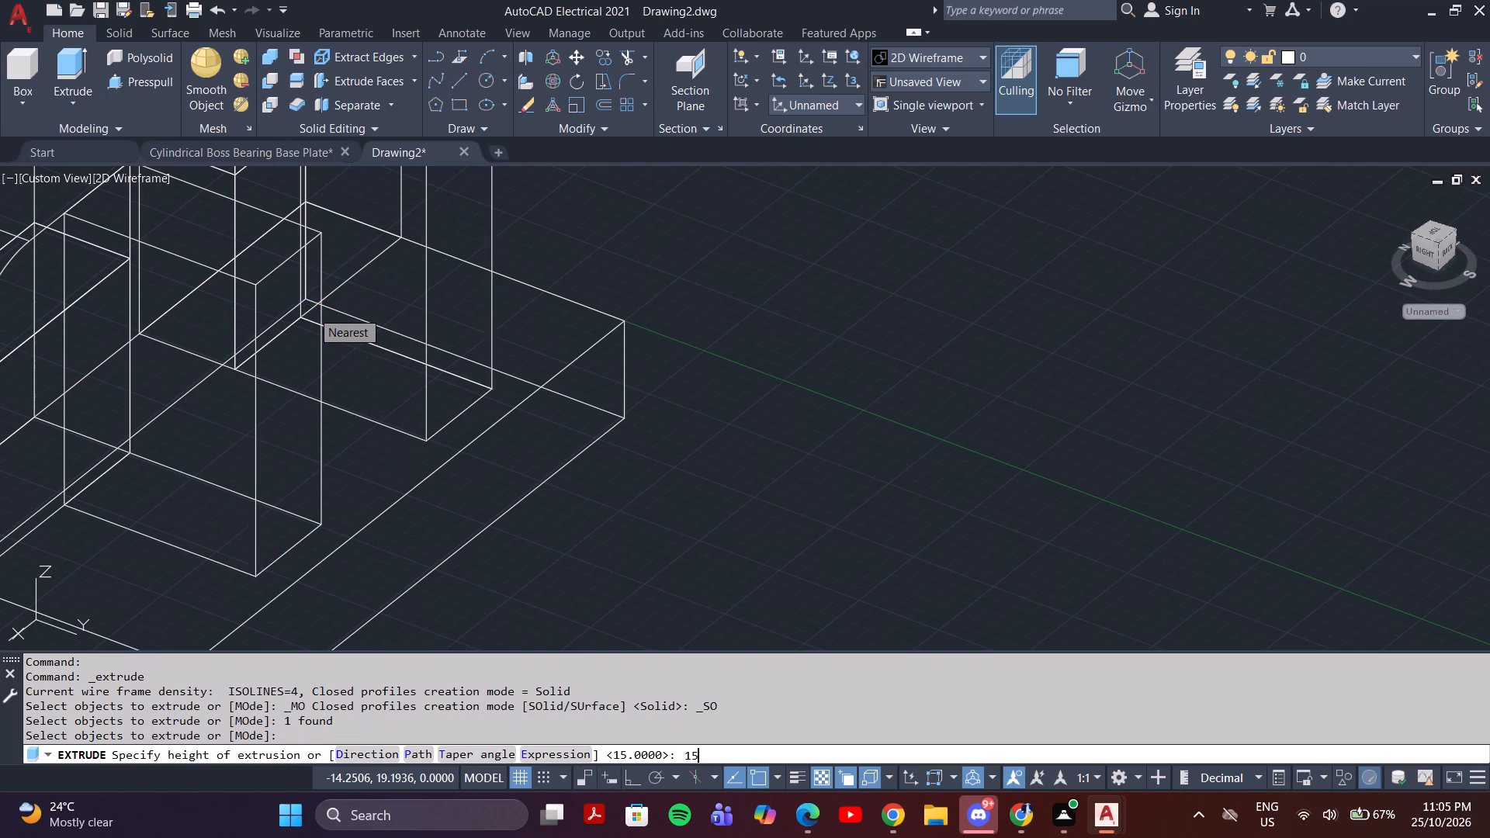
Move the extruded block toward the upright, from its outermost lower corner to the adjacent lower corner, flush with the support blocks' outer faces.
{"action": "middle_click_drag", "start_coordinate": [495, 421], "coordinate": [577, 416], "text": "shift"}
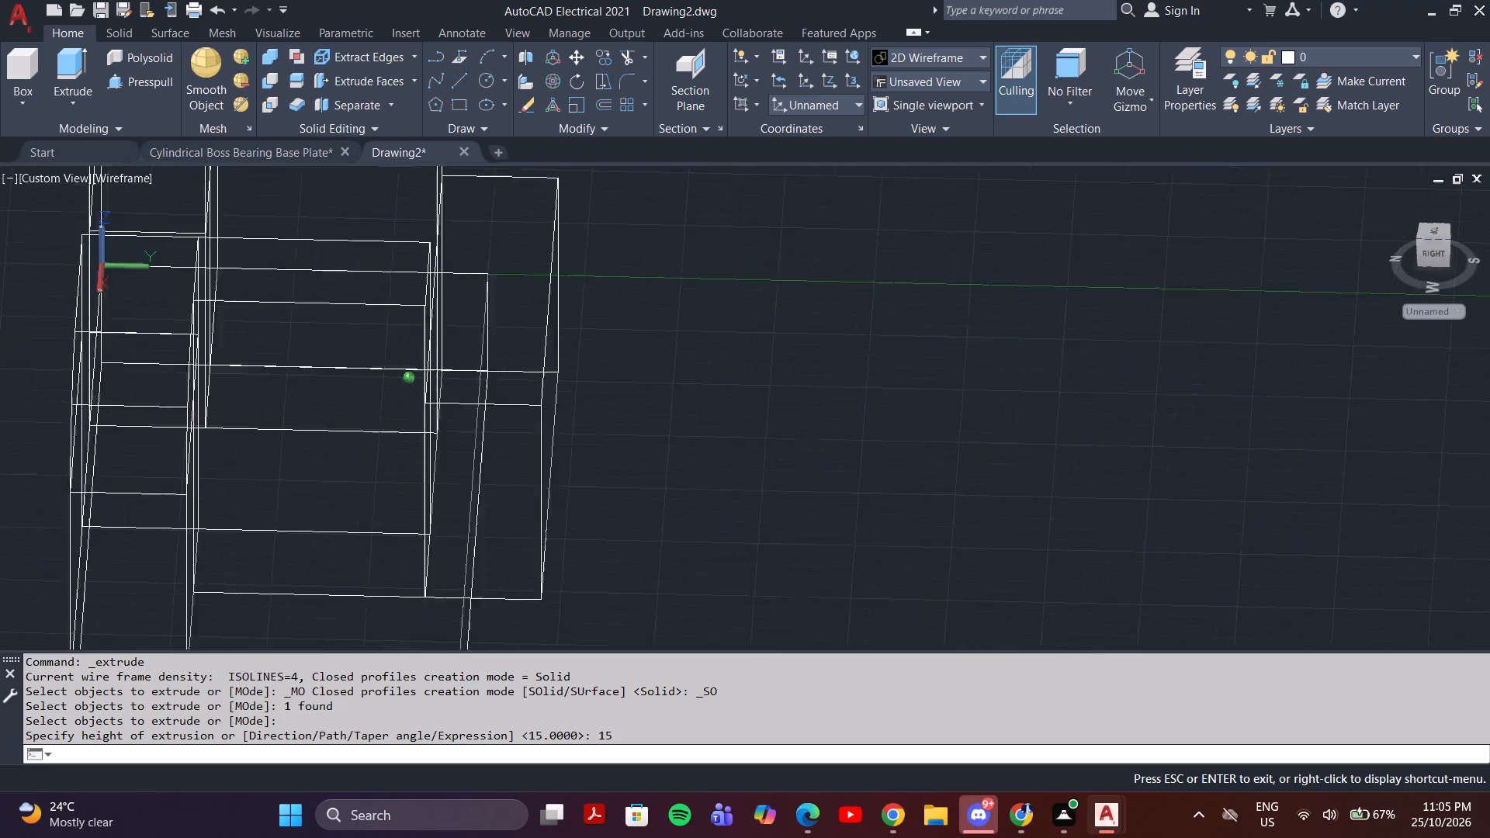
{"action": "middle_click_drag", "start_coordinate": [577, 416], "coordinate": [573, 364], "text": "shift"}
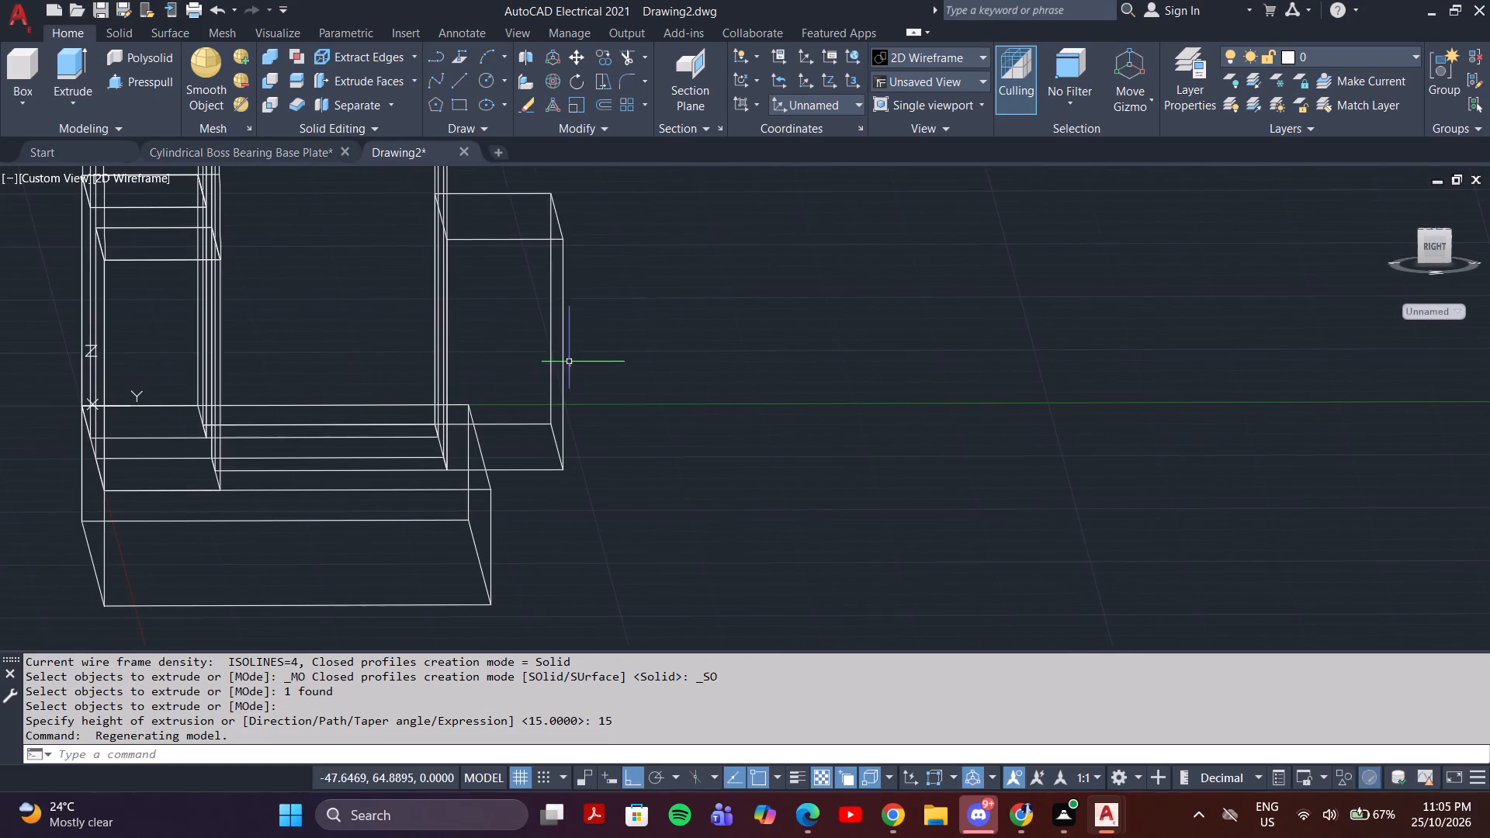
{"action": "left_click", "coordinate": [565, 340]}
{"action": "middle_click_drag", "start_coordinate": [487, 459], "coordinate": [454, 493], "text": "shift"}
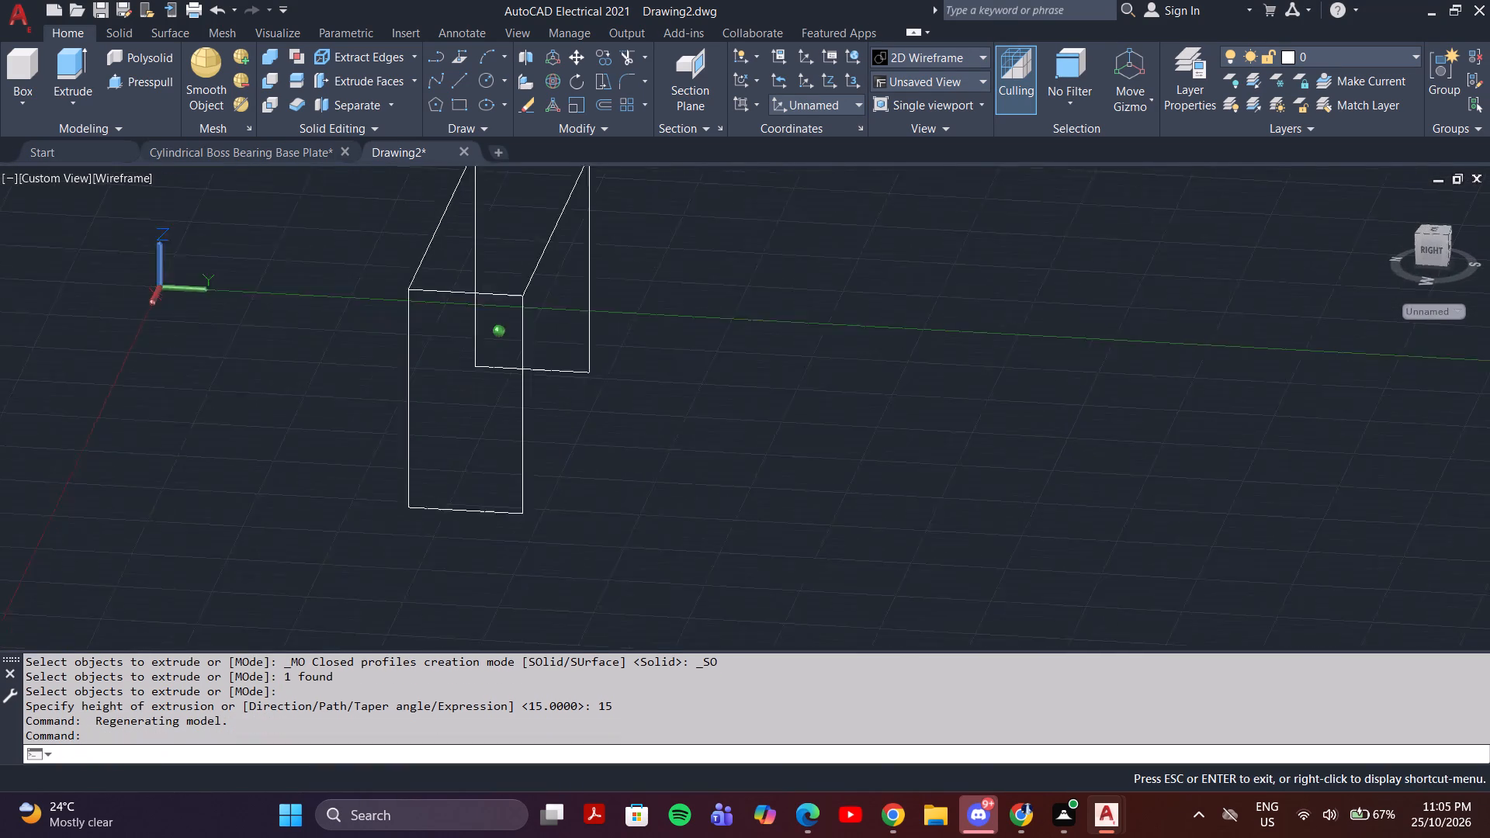
{"action": "middle_click_drag", "start_coordinate": [454, 493], "coordinate": [445, 495], "text": "shift"}
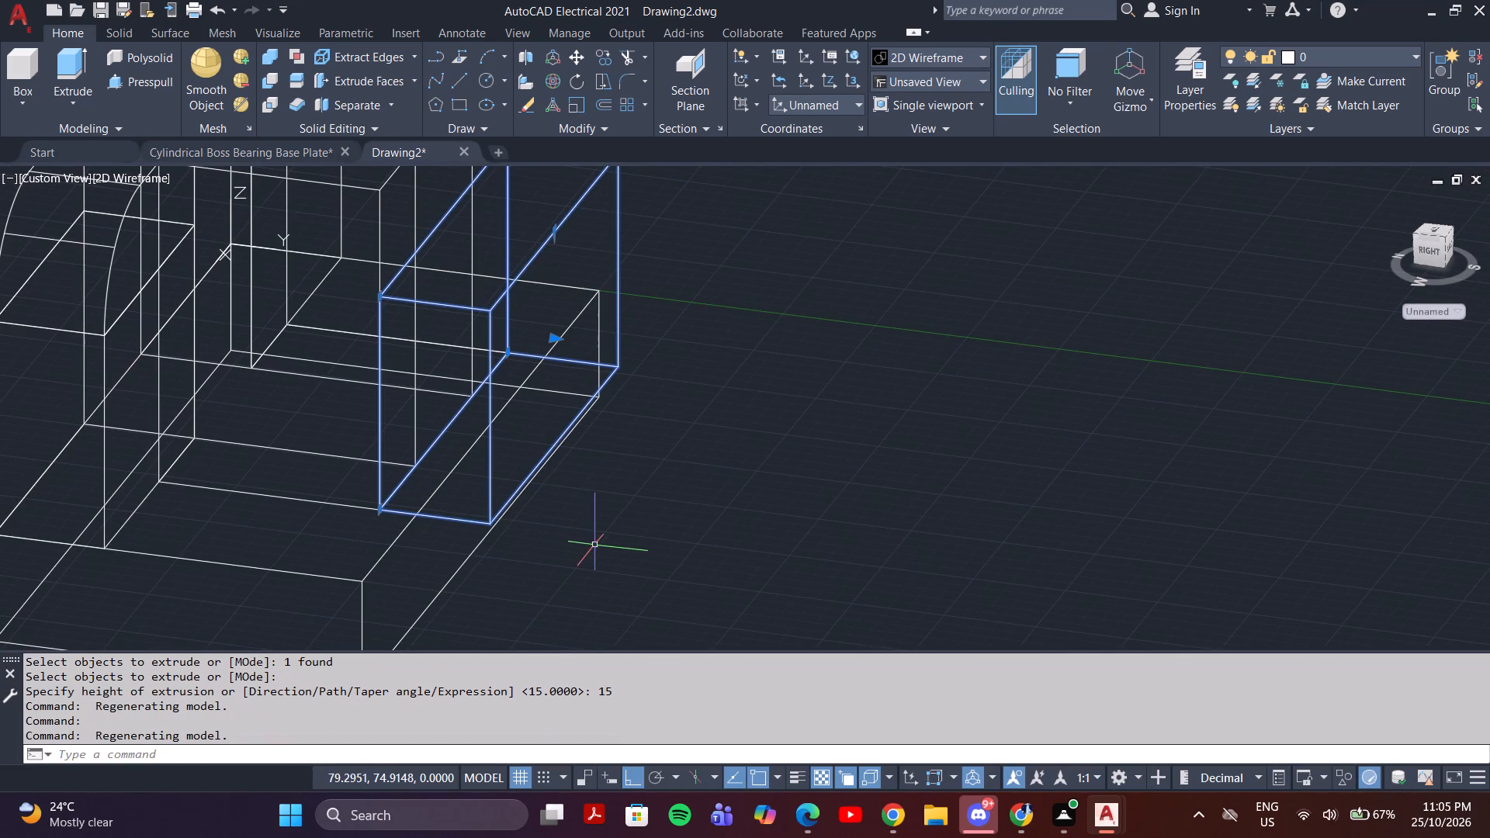
{"action": "key", "text": "m"}
{"action": "key", "text": "Return"}
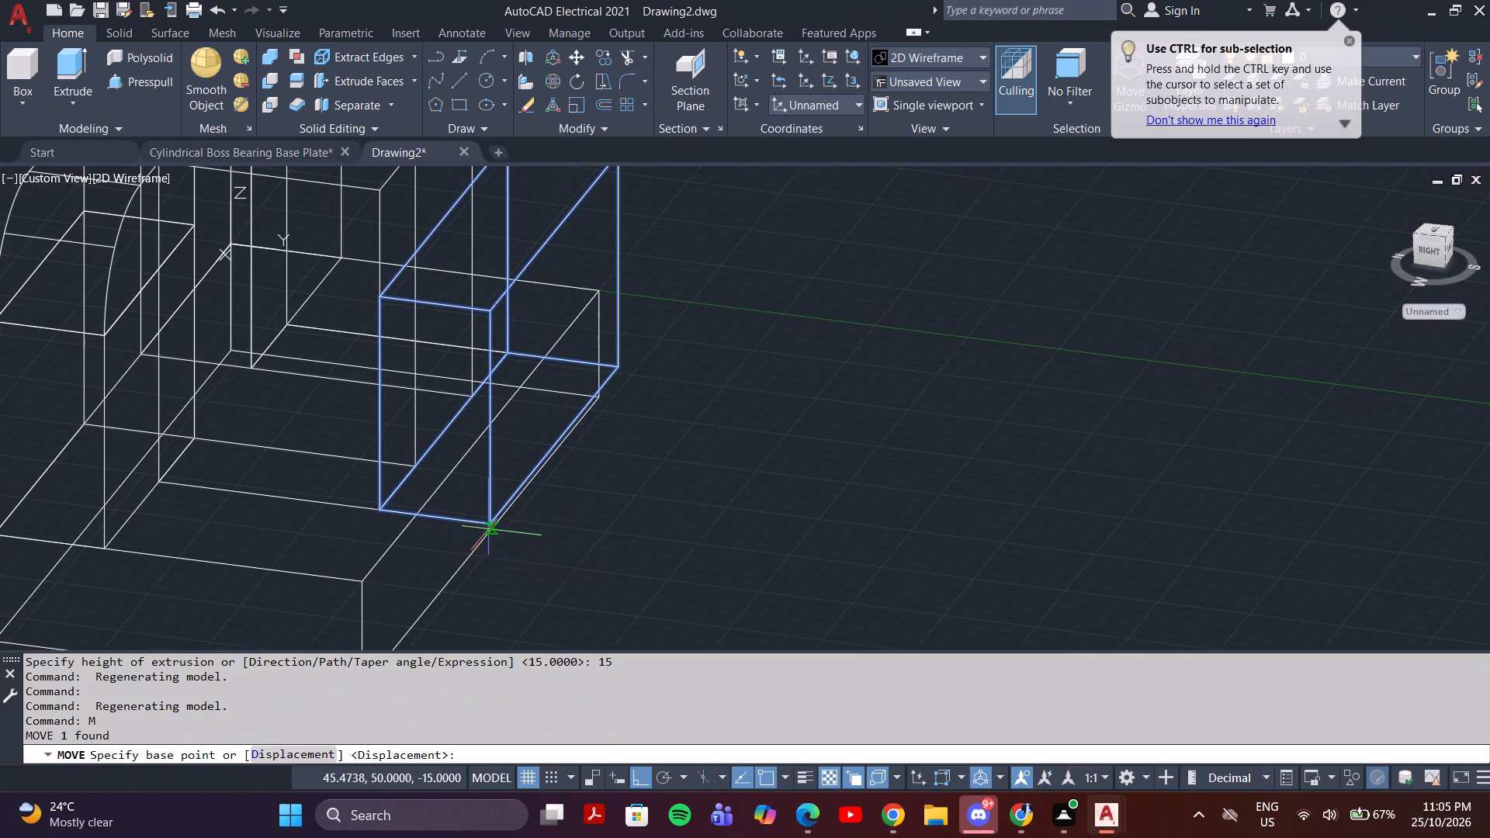
{"action": "left_click", "coordinate": [489, 526]}
{"action": "left_click", "coordinate": [381, 508]}
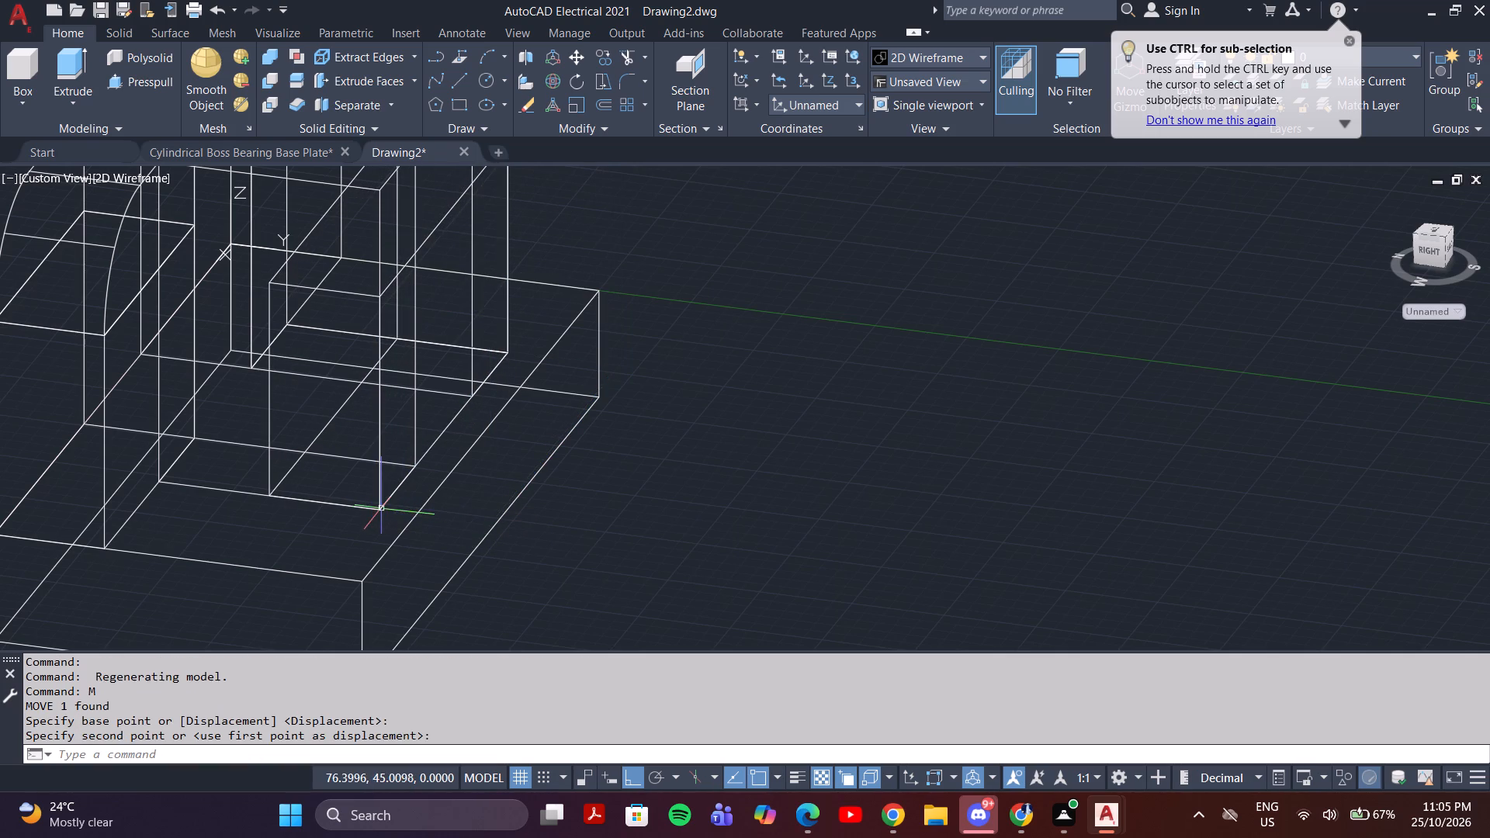
{"action": "key", "text": "Escape"}
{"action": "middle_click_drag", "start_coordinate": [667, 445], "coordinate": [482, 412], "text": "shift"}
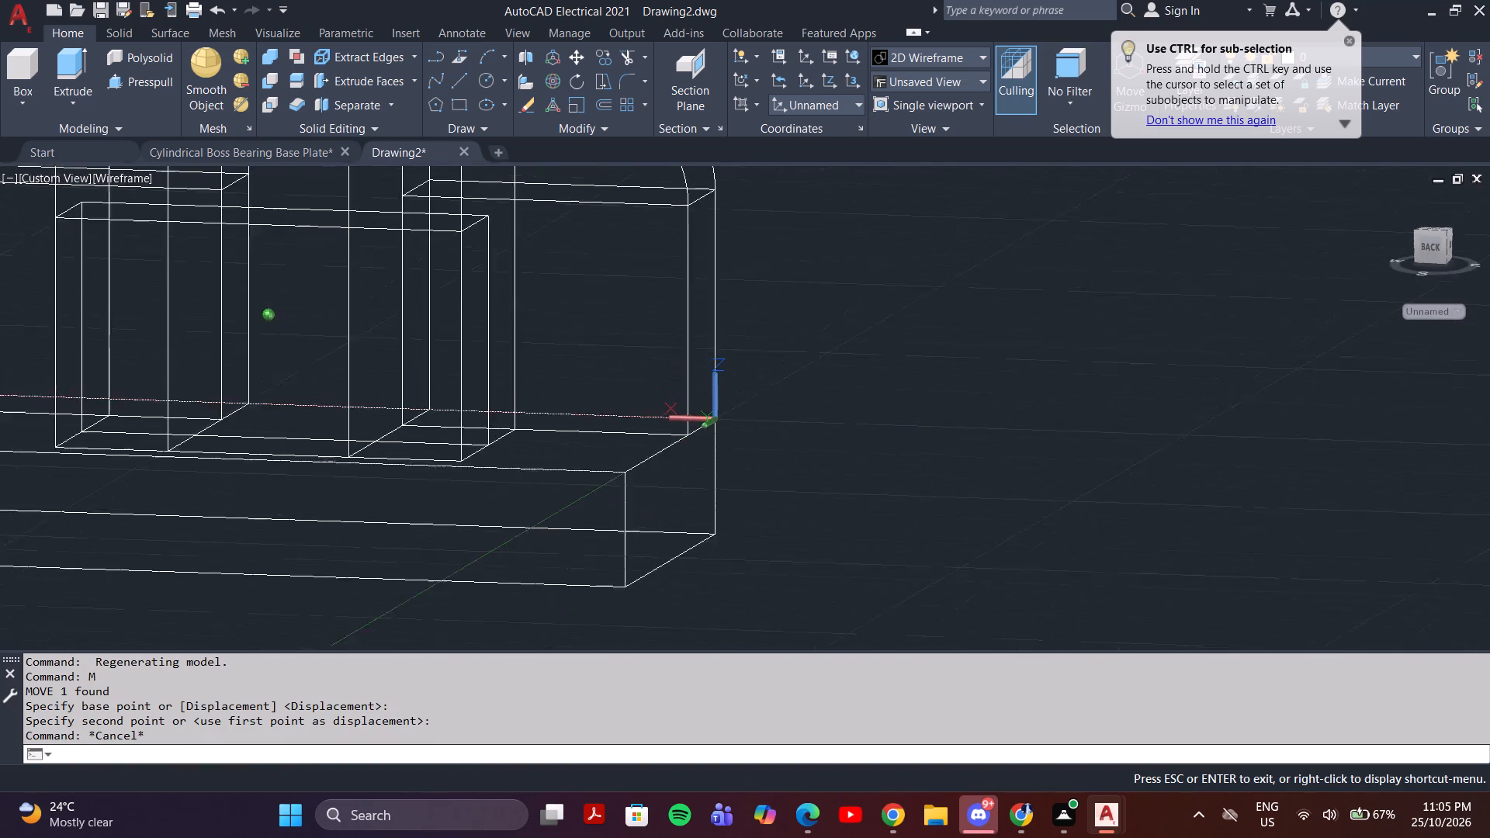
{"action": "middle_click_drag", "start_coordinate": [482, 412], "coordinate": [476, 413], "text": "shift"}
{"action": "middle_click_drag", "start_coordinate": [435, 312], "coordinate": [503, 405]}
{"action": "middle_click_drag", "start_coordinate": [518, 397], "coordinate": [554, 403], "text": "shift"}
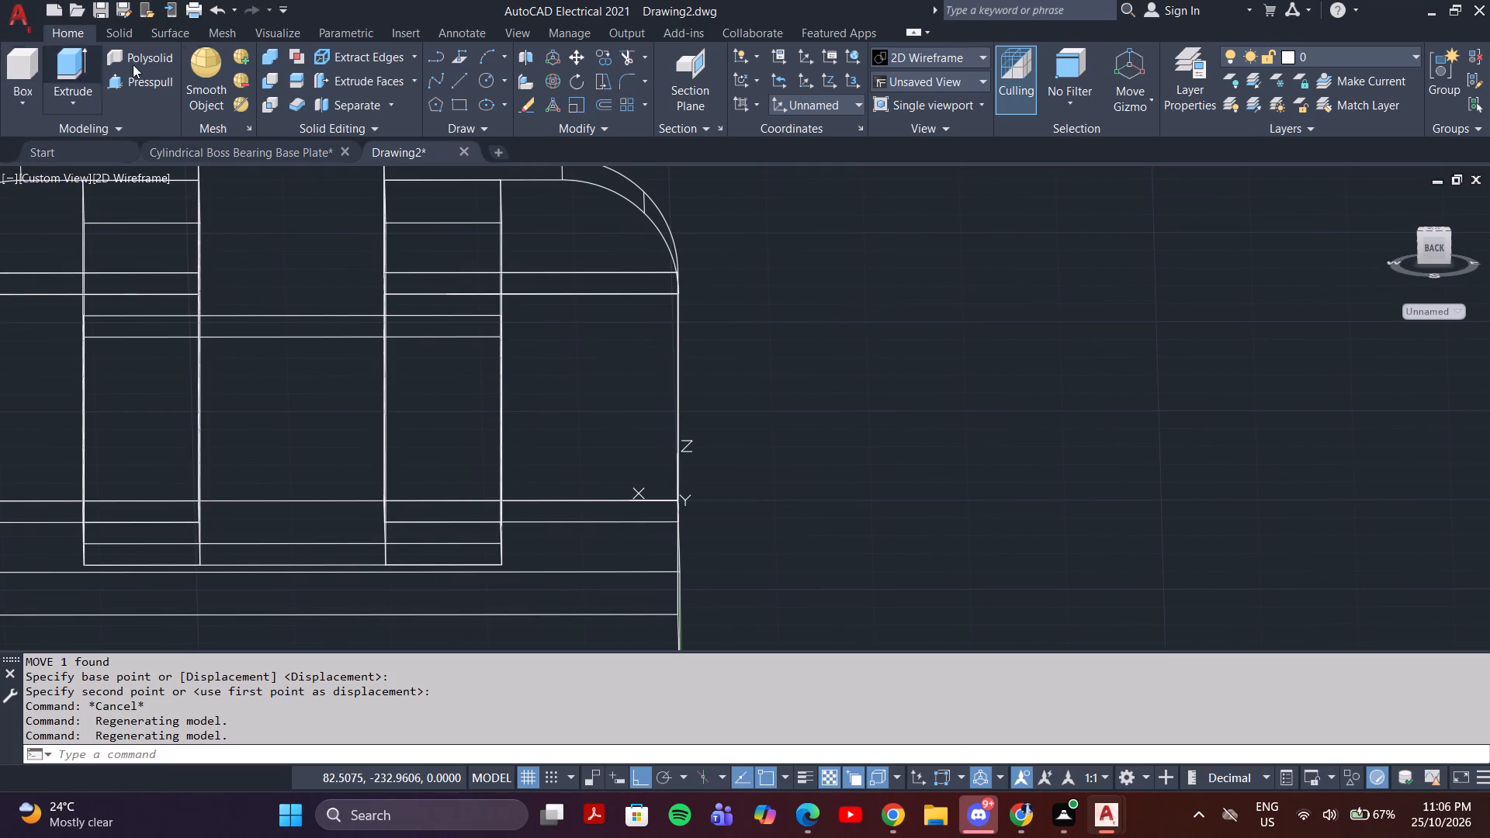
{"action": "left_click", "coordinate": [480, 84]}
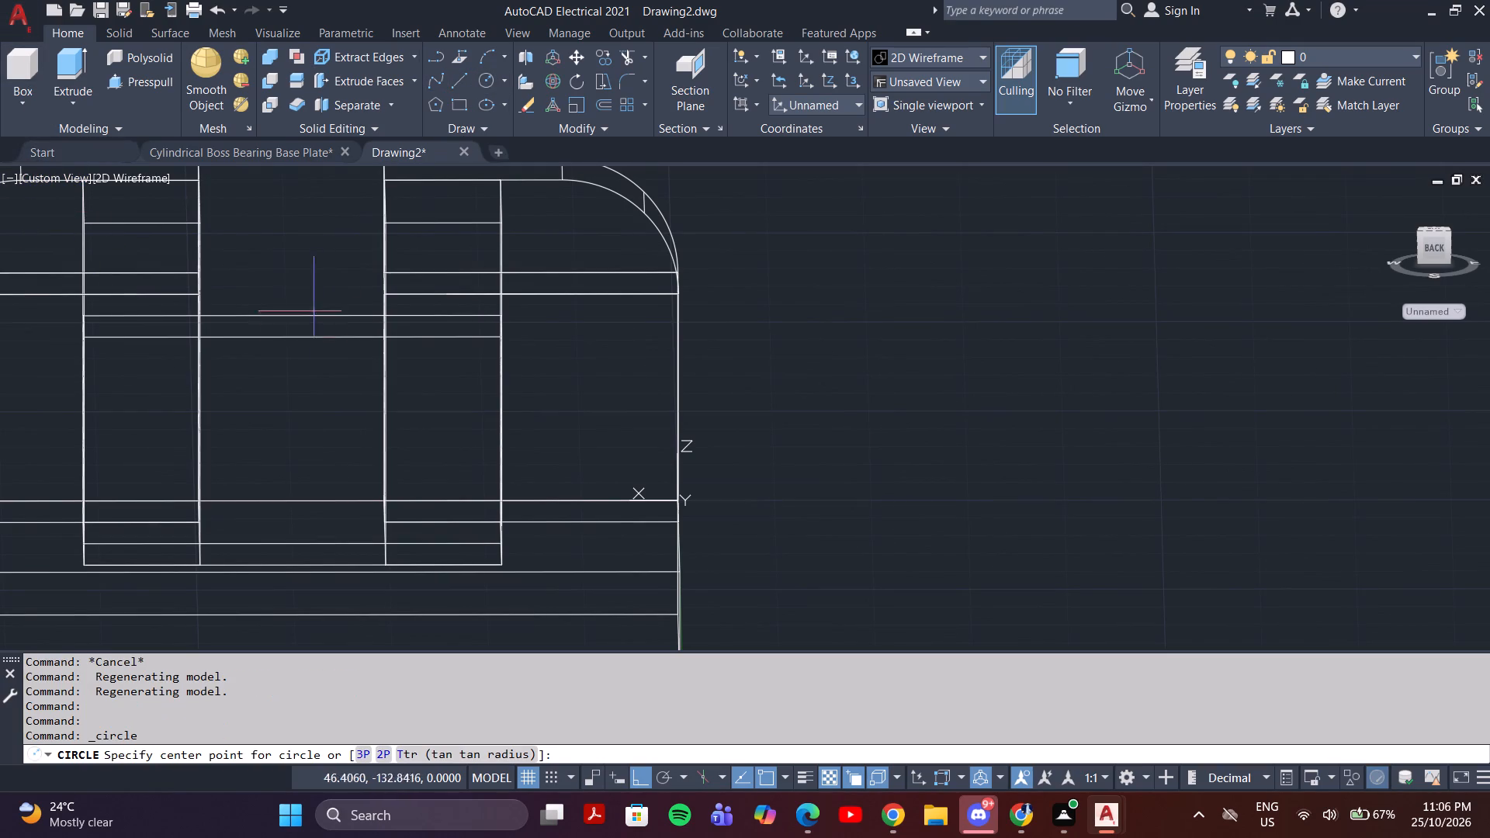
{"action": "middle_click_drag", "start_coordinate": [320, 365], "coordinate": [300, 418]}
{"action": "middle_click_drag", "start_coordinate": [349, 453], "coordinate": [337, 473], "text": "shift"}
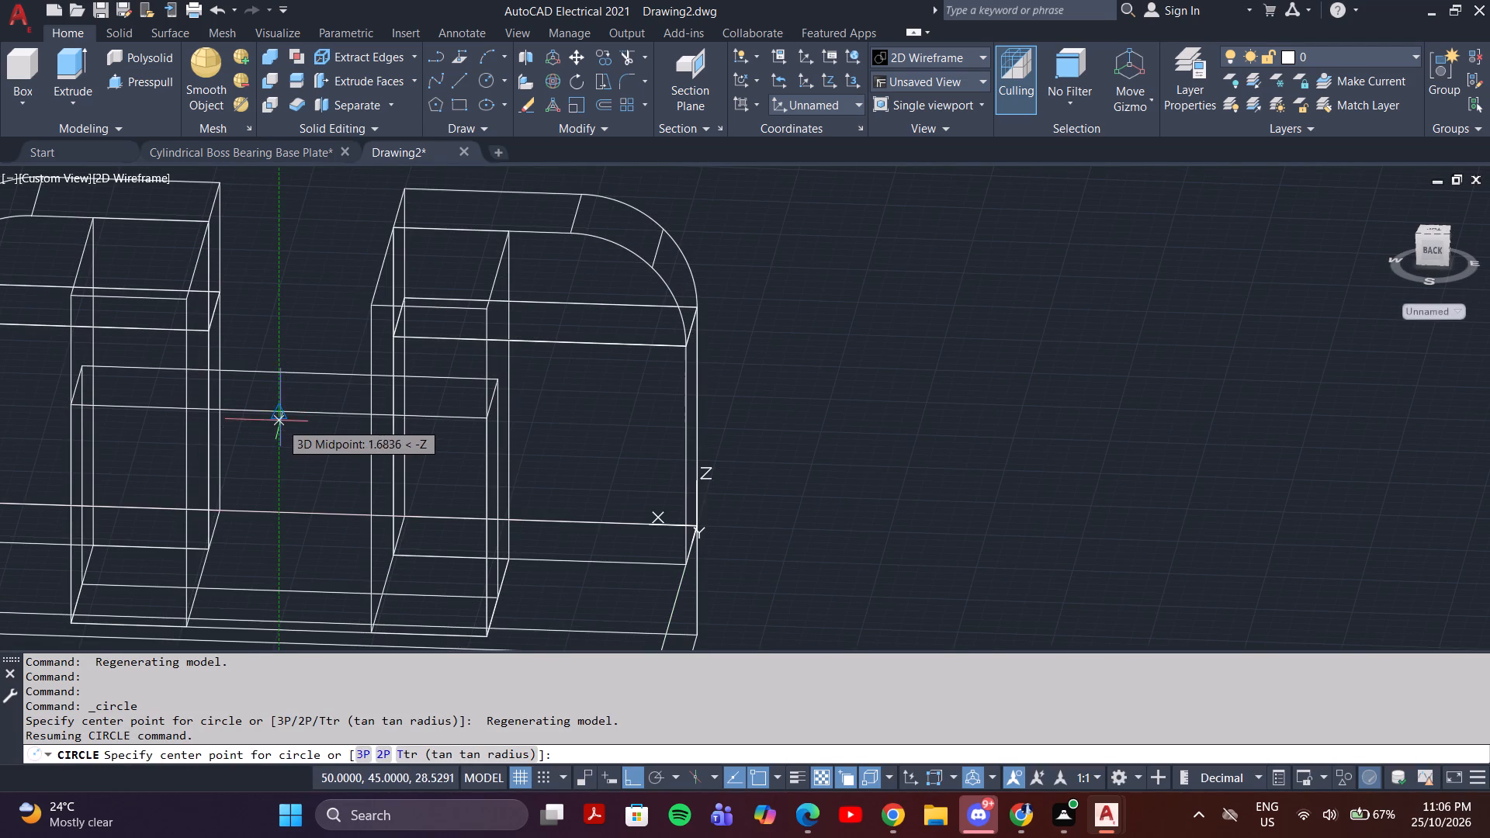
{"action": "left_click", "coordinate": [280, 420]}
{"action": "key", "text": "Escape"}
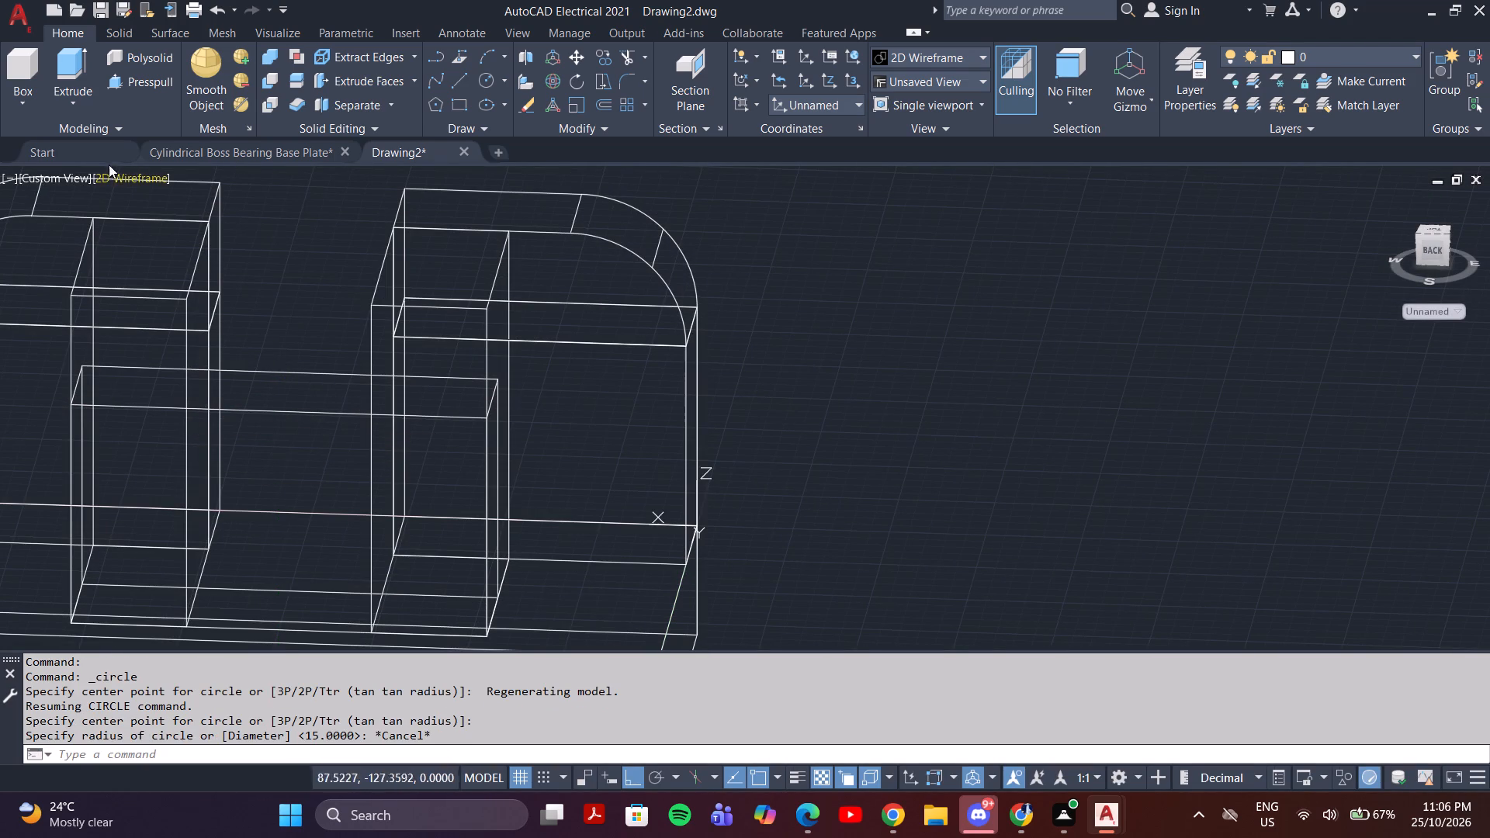
In the Front view plane, draw a circle of radius 12 centred on the midpoint of the spanning block's outer top edge.
{"action": "left_click", "coordinate": [78, 175]}
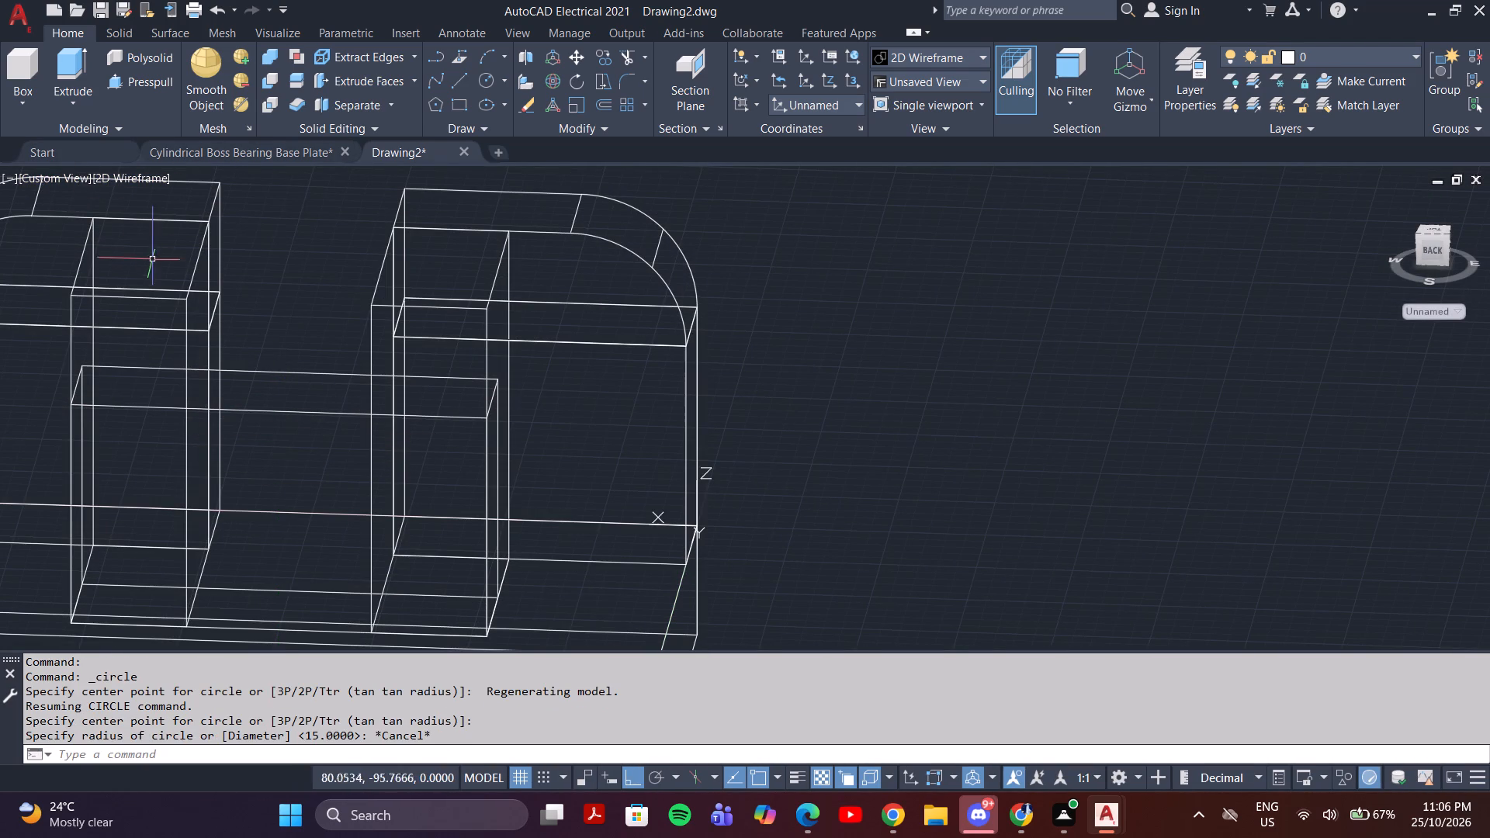
{"action": "left_click", "coordinate": [65, 175]}
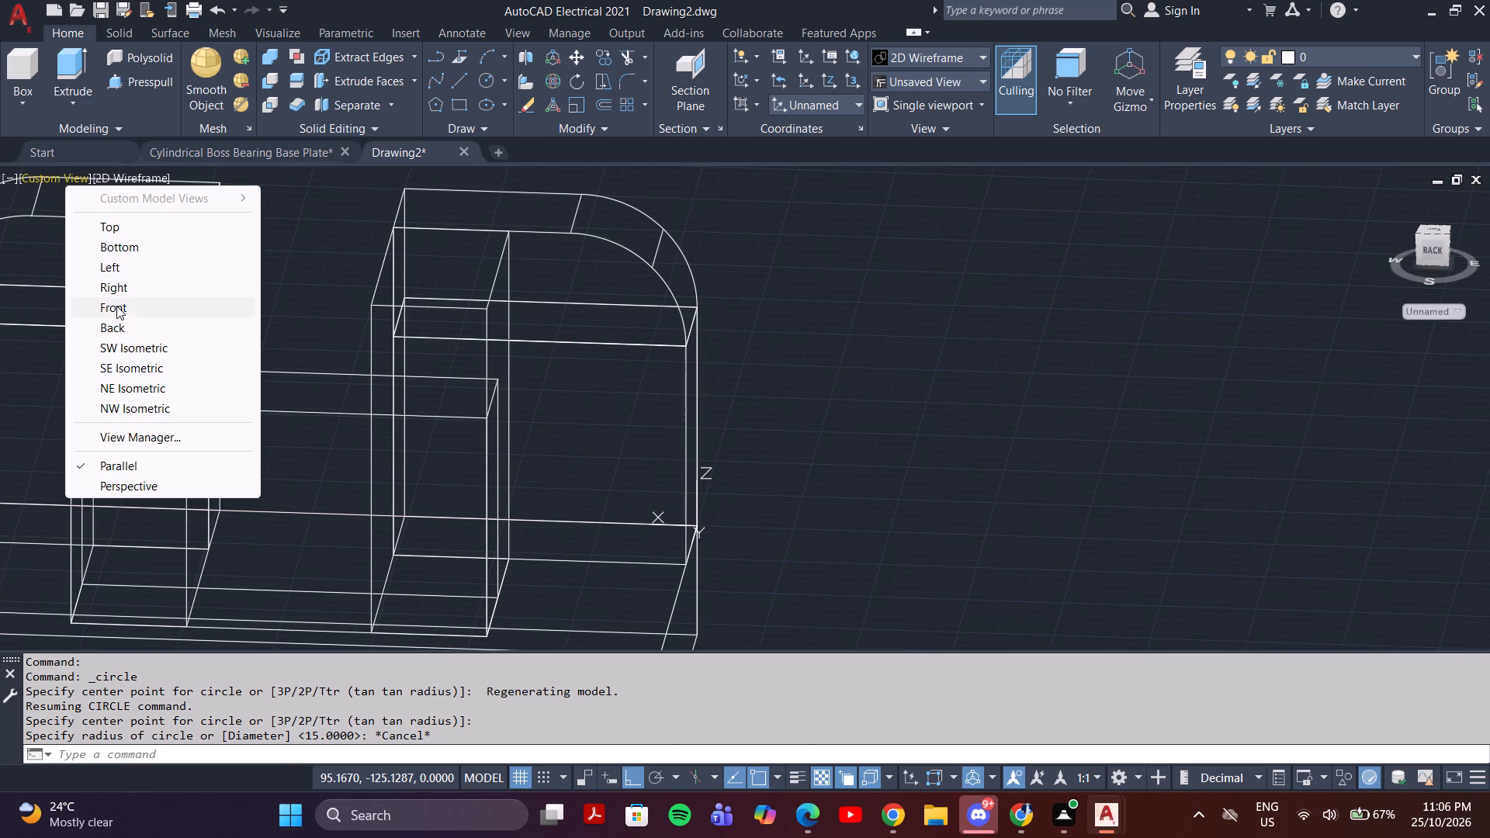
{"action": "left_click", "coordinate": [116, 306]}
{"action": "scroll", "coordinate": [490, 428], "scroll_direction": "down", "scroll_amount": 3}
{"action": "middle_click_drag", "start_coordinate": [518, 421], "coordinate": [310, 450], "text": "shift"}
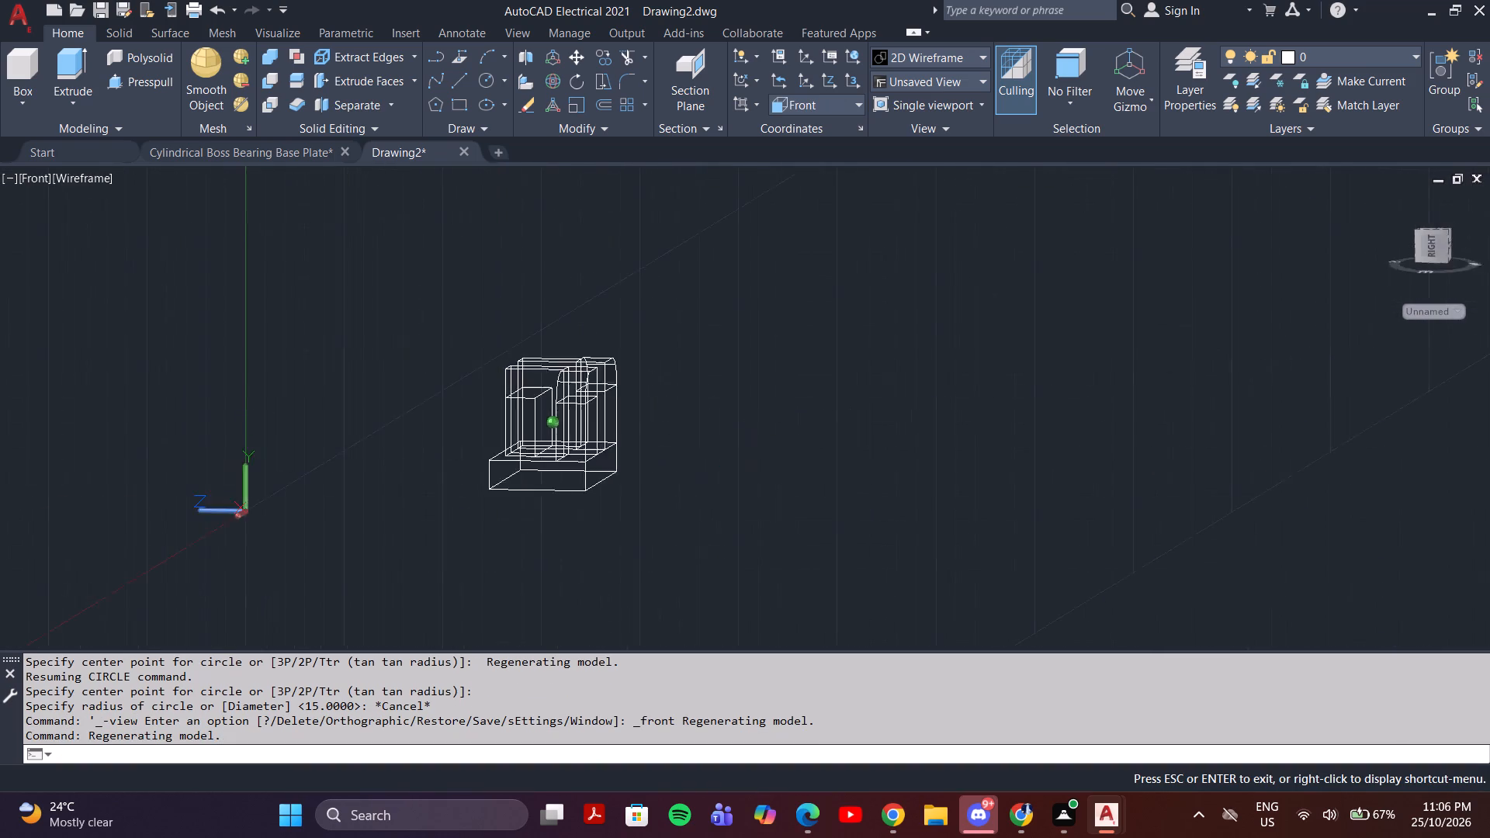
{"action": "middle_click_drag", "start_coordinate": [310, 450], "coordinate": [550, 441], "text": "shift"}
{"action": "scroll", "coordinate": [540, 389], "scroll_direction": "up", "scroll_amount": 3}
{"action": "middle_click_drag", "start_coordinate": [545, 448], "coordinate": [511, 431]}
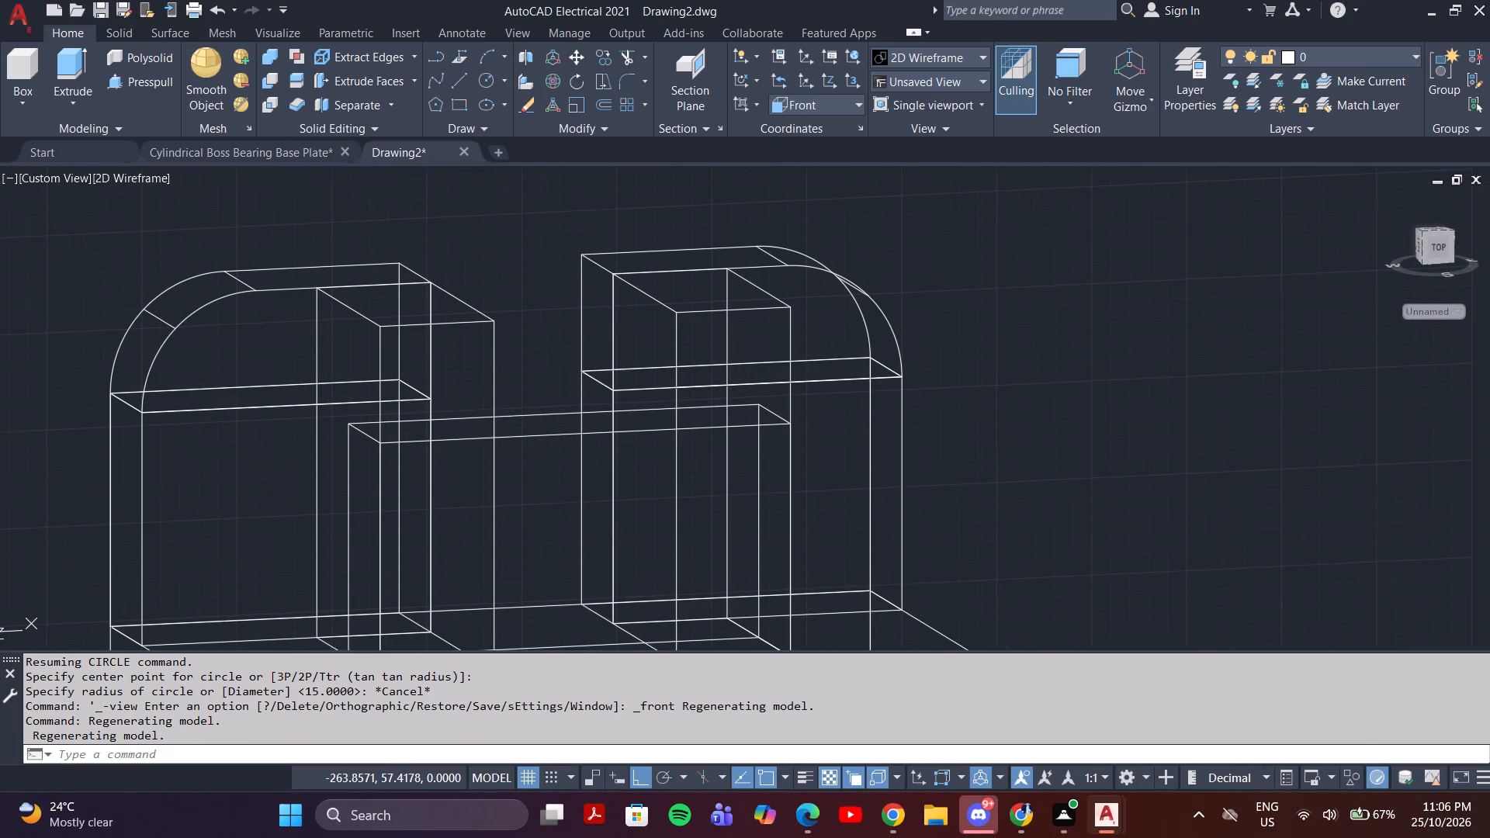
{"action": "scroll", "coordinate": [518, 444], "scroll_direction": "up", "scroll_amount": 3}
{"action": "middle_click_drag", "start_coordinate": [560, 465], "coordinate": [542, 457], "text": "shift"}
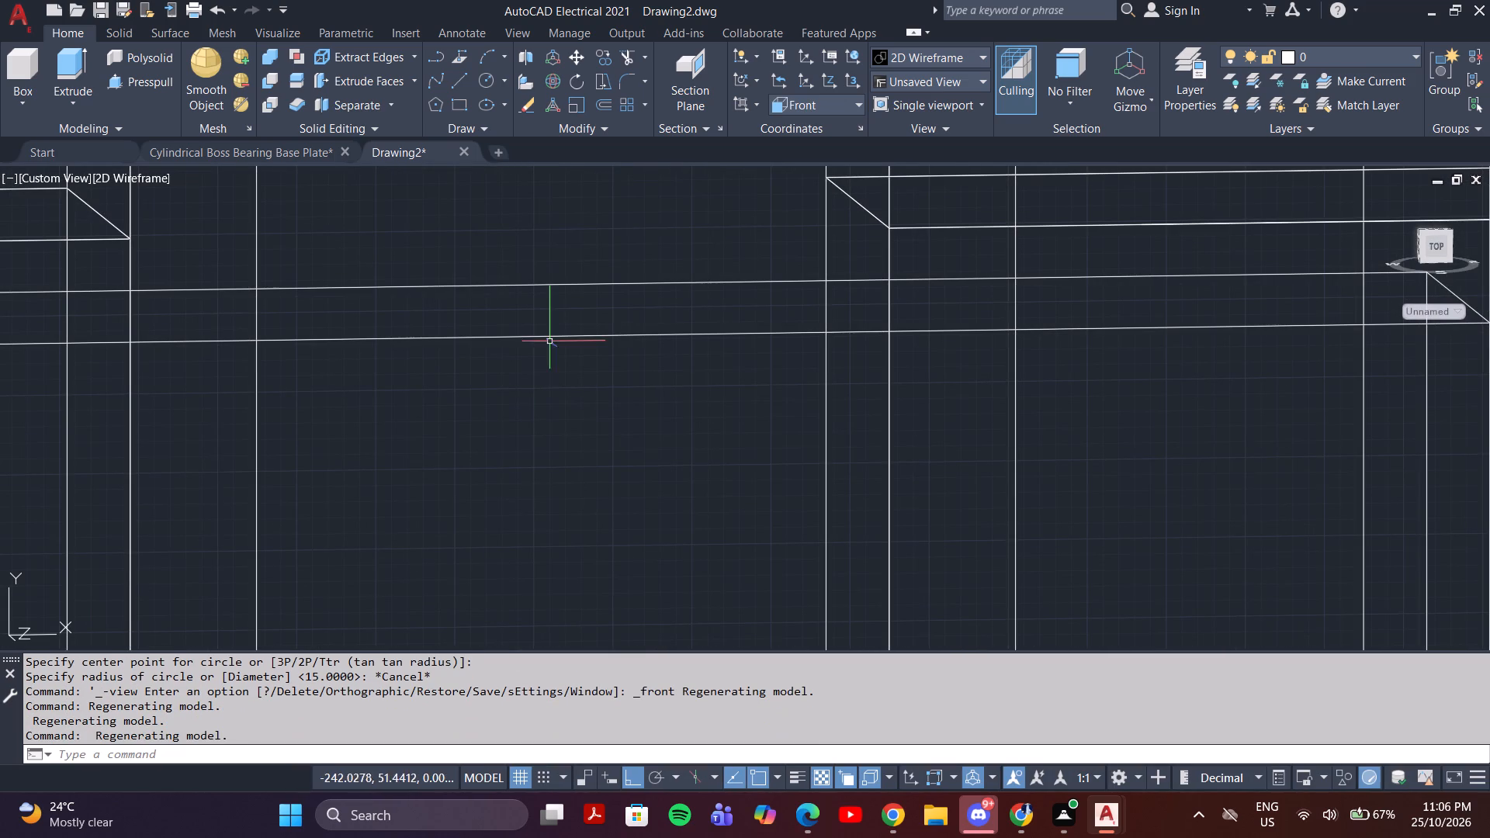
{"action": "key", "text": "c"}
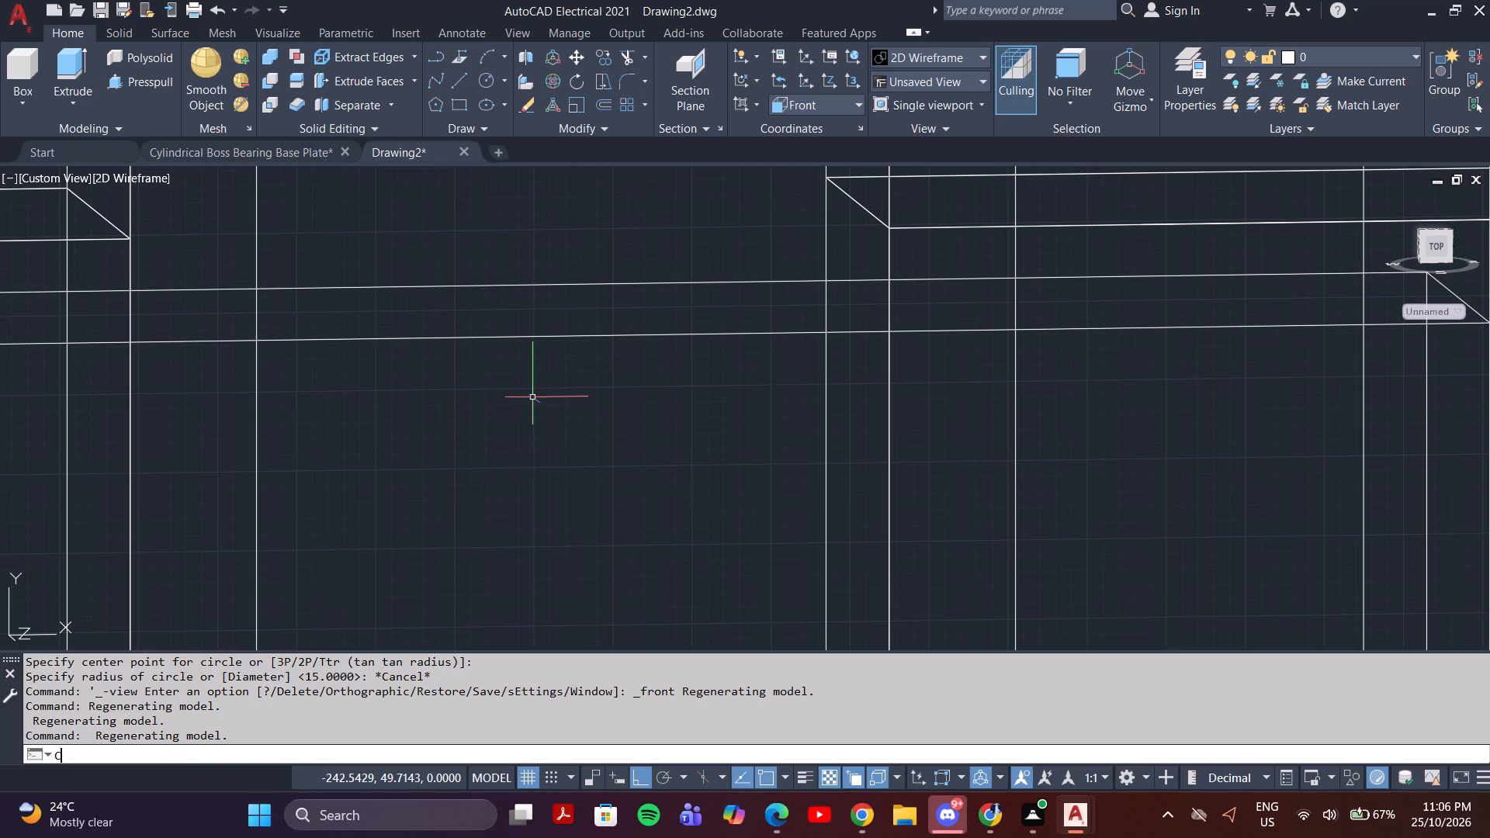
{"action": "key", "text": "Return"}
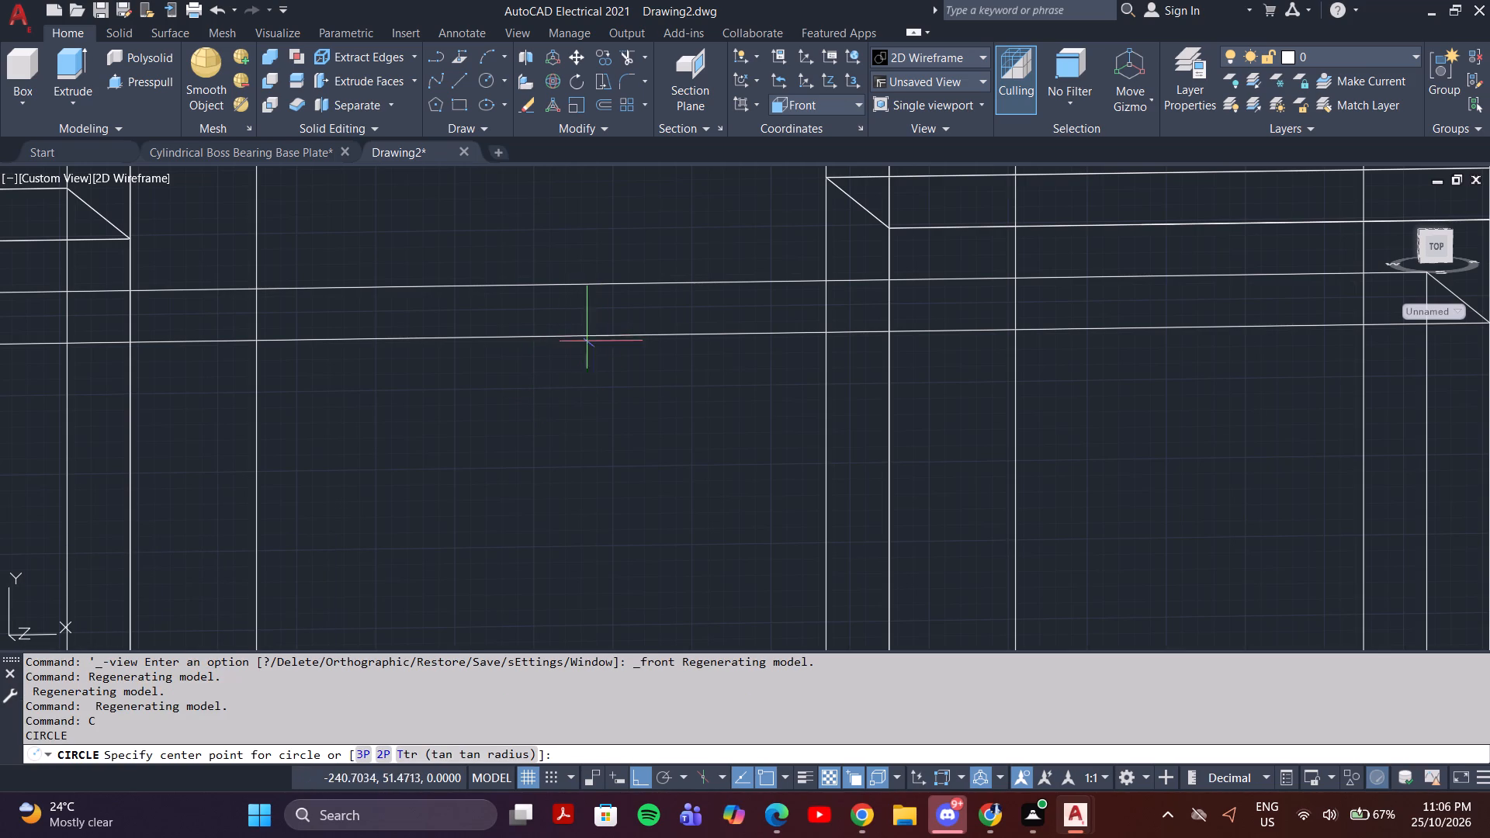
{"action": "scroll", "coordinate": [579, 344], "scroll_direction": "down", "scroll_amount": 1}
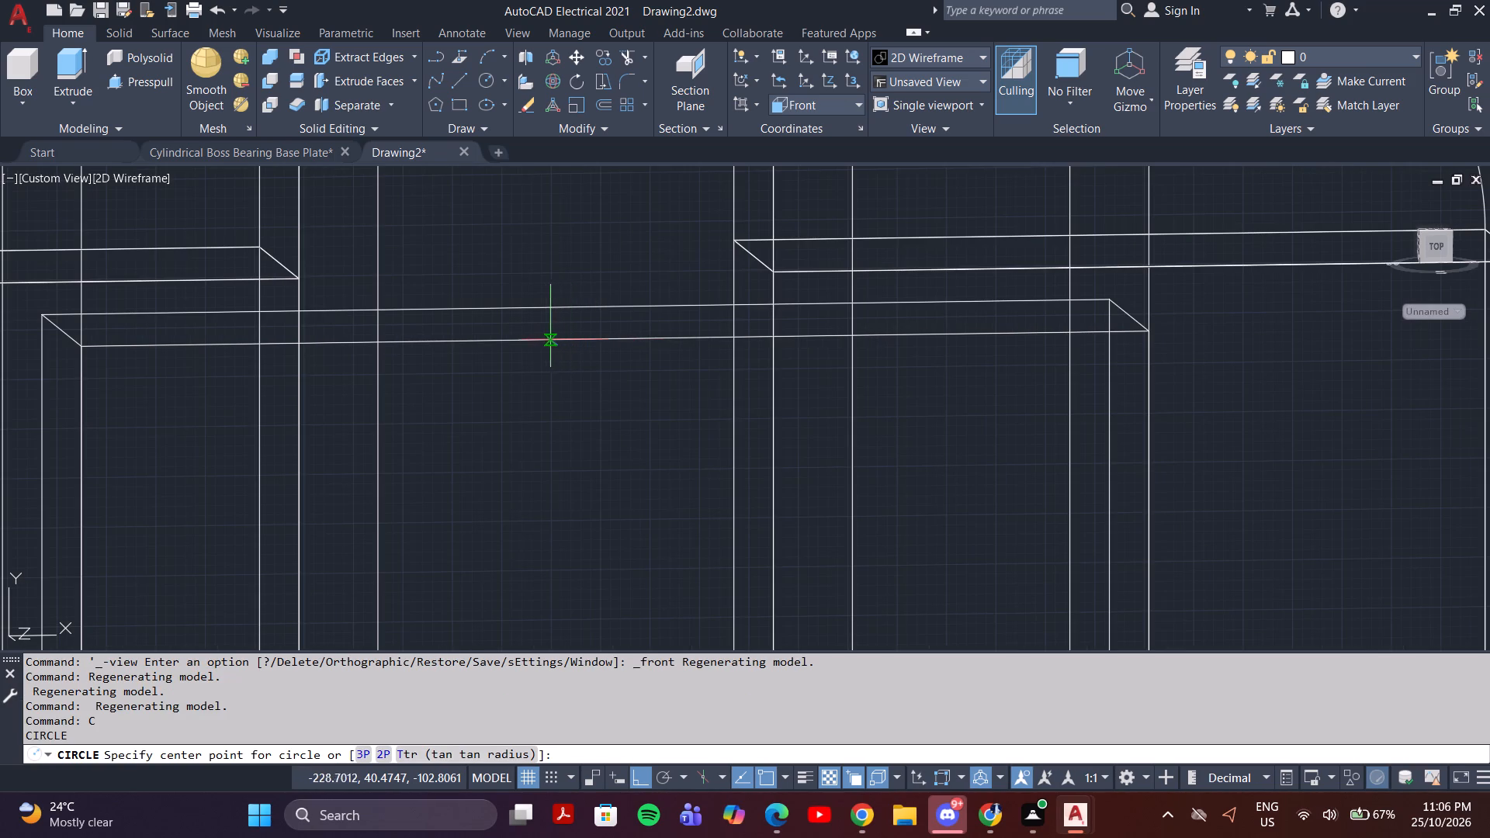
{"action": "left_click", "coordinate": [614, 340]}
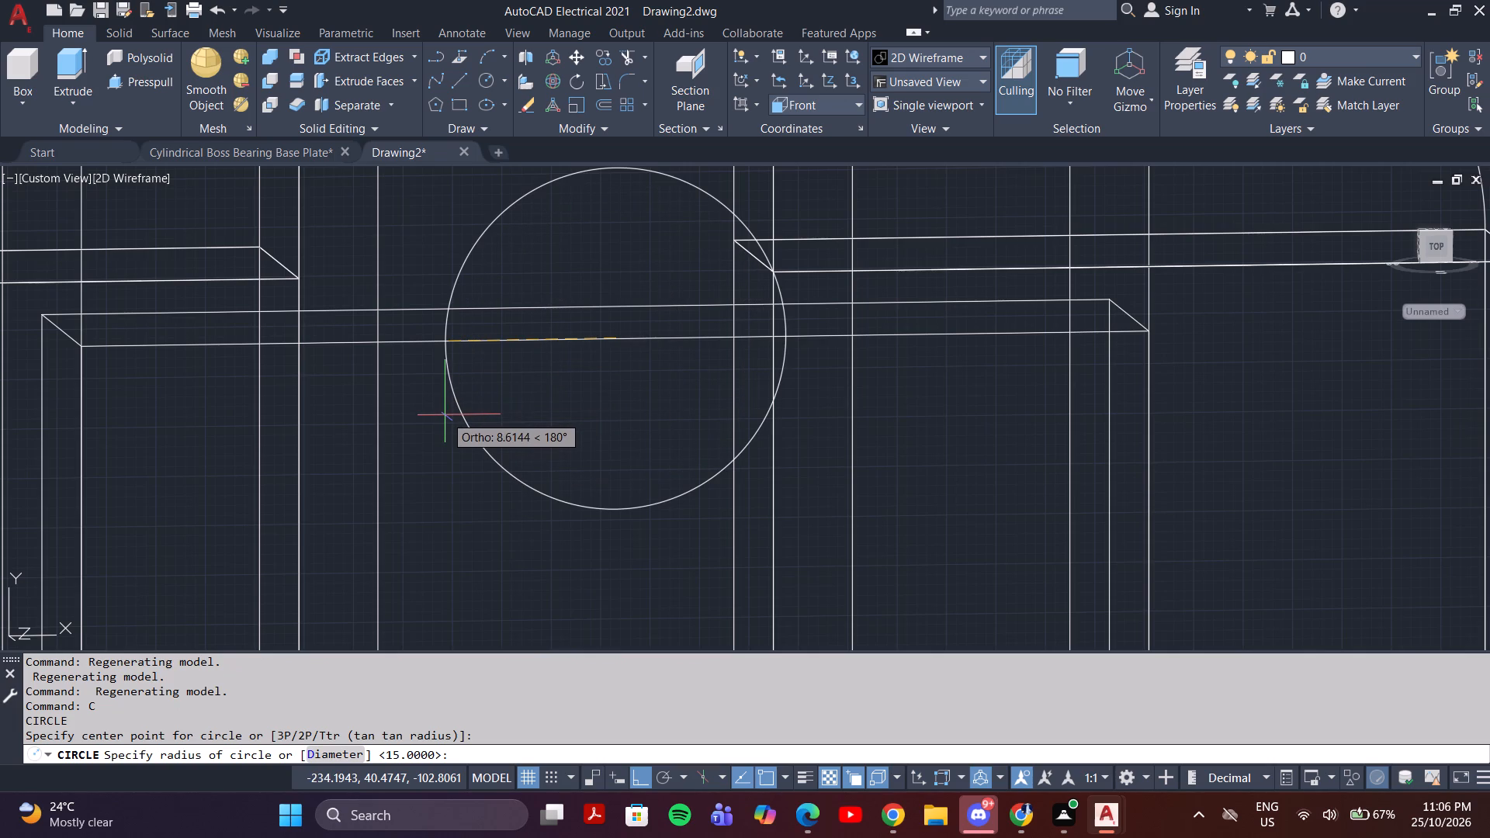
{"action": "type", "text": "12"}
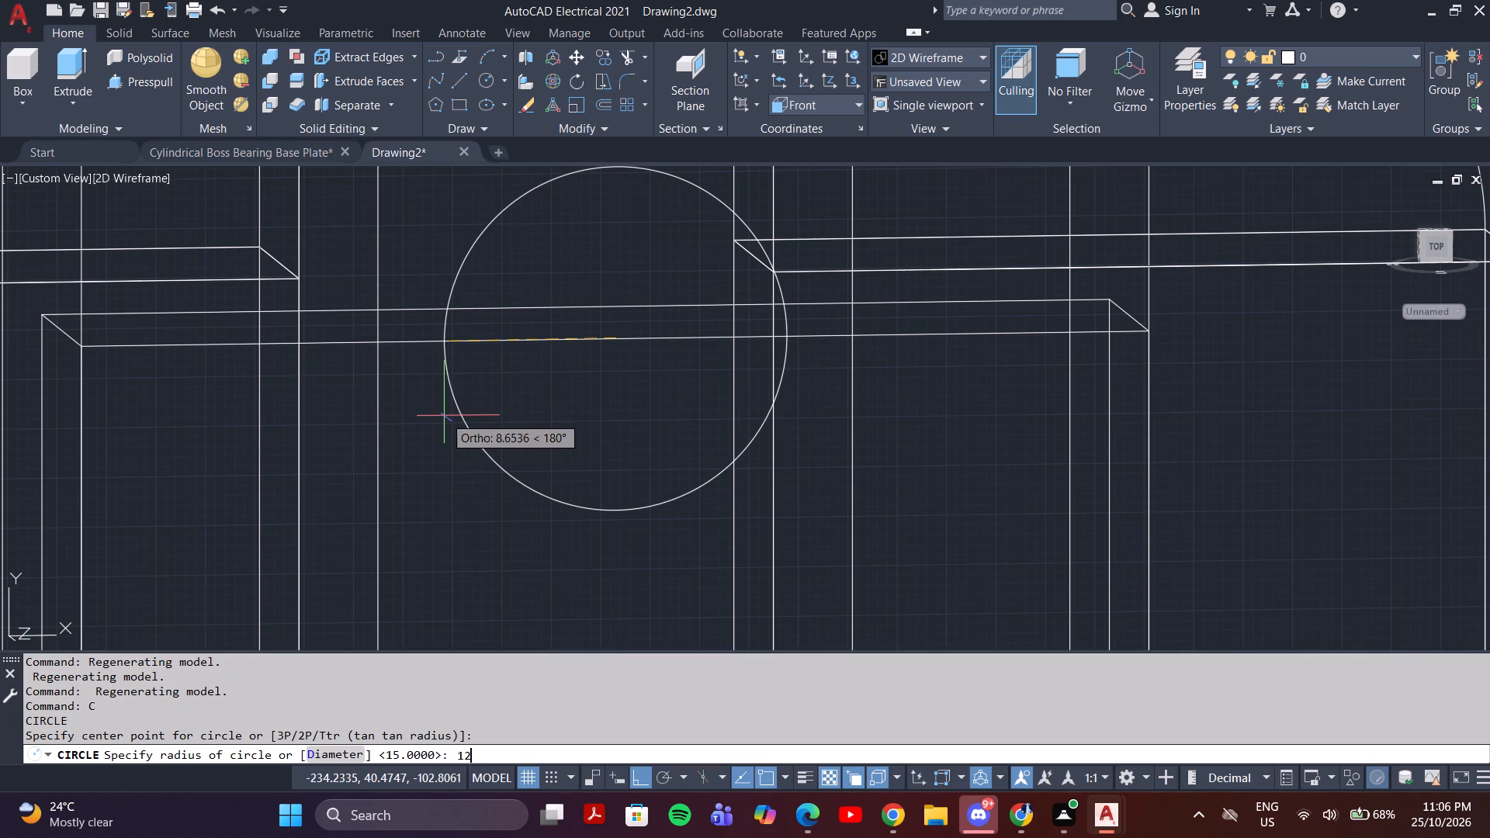
{"action": "key", "text": "Return"}
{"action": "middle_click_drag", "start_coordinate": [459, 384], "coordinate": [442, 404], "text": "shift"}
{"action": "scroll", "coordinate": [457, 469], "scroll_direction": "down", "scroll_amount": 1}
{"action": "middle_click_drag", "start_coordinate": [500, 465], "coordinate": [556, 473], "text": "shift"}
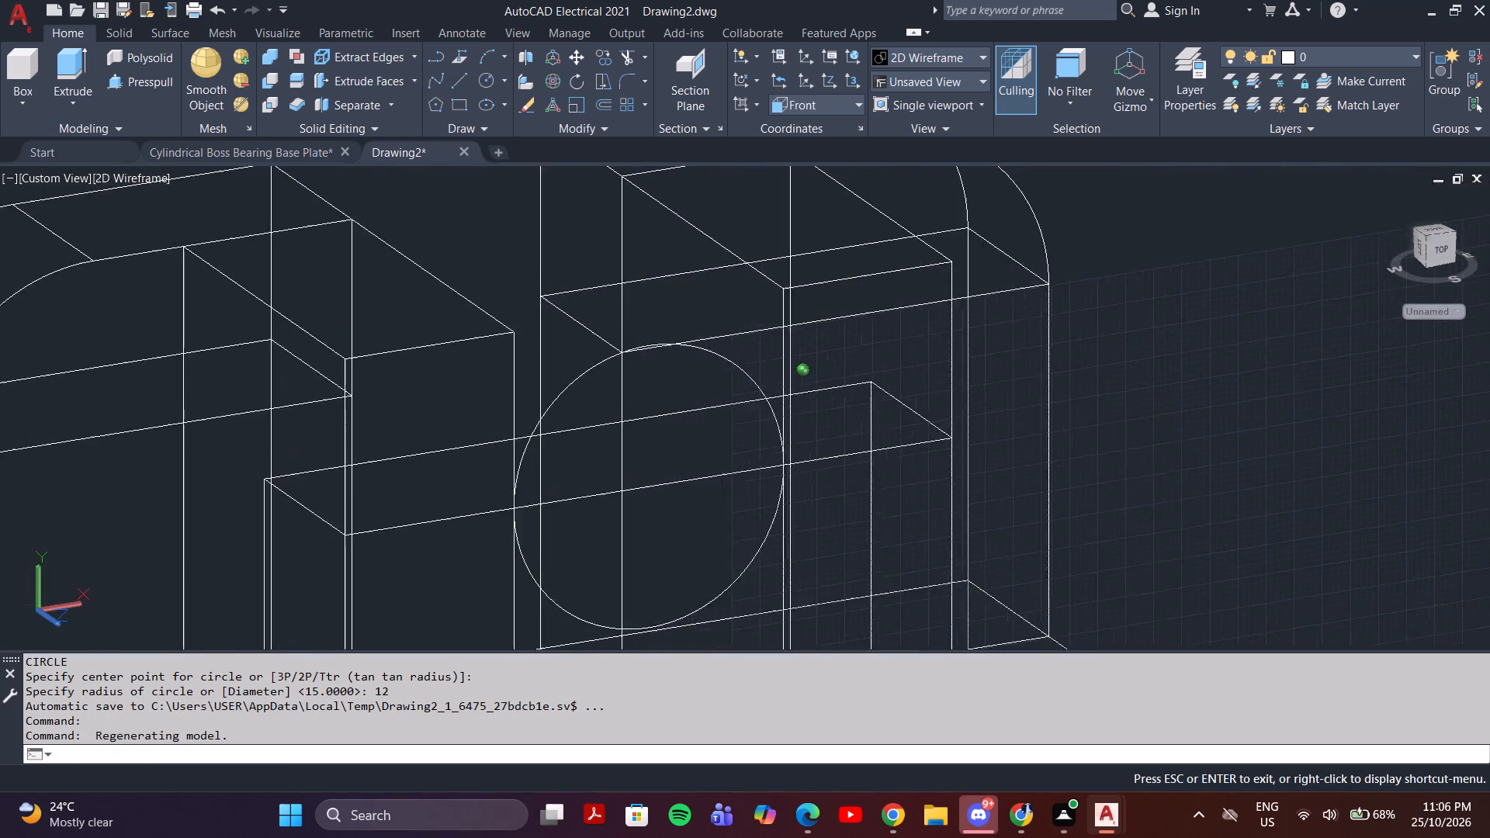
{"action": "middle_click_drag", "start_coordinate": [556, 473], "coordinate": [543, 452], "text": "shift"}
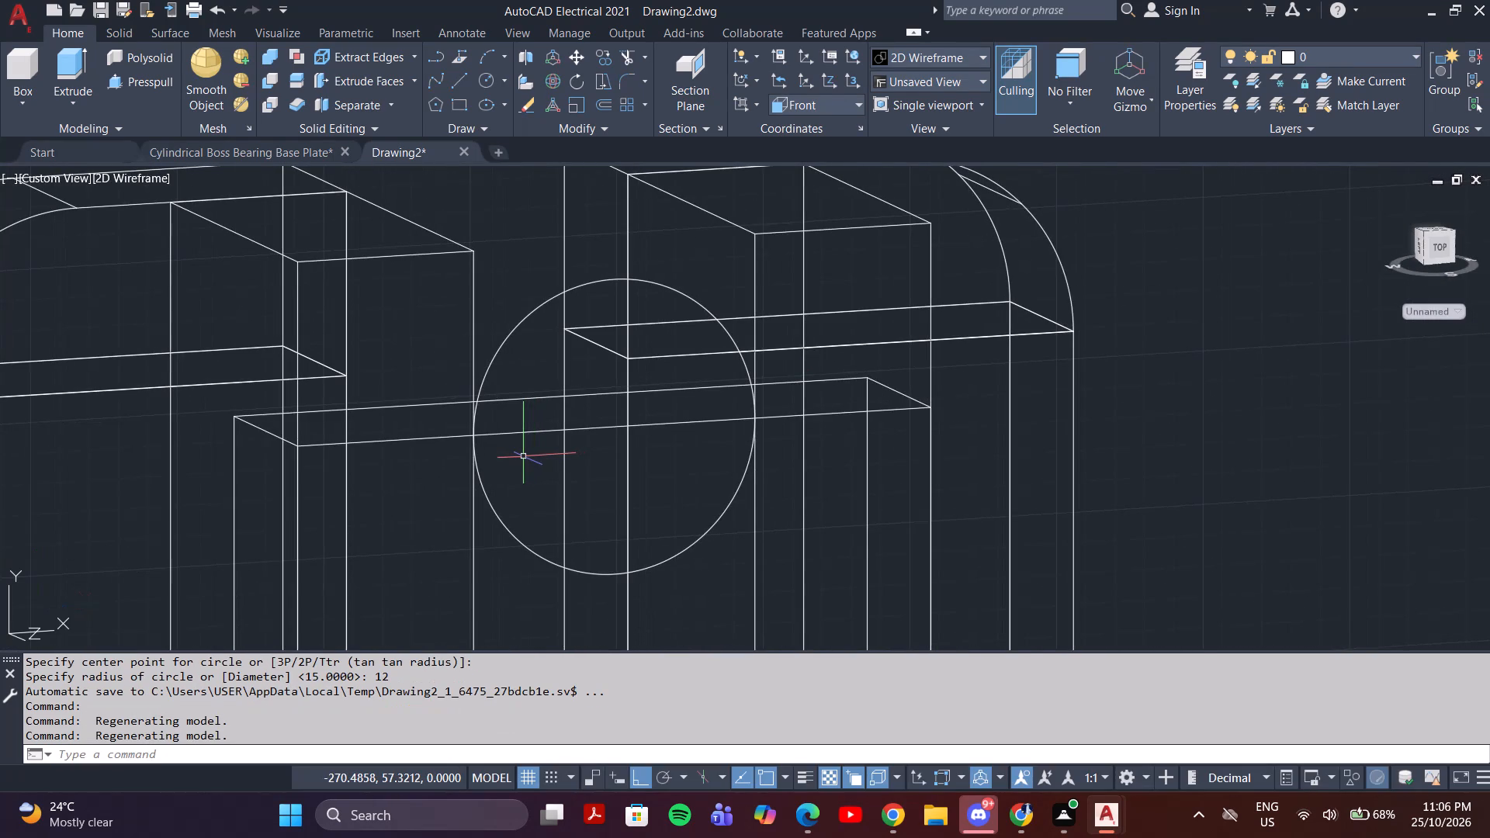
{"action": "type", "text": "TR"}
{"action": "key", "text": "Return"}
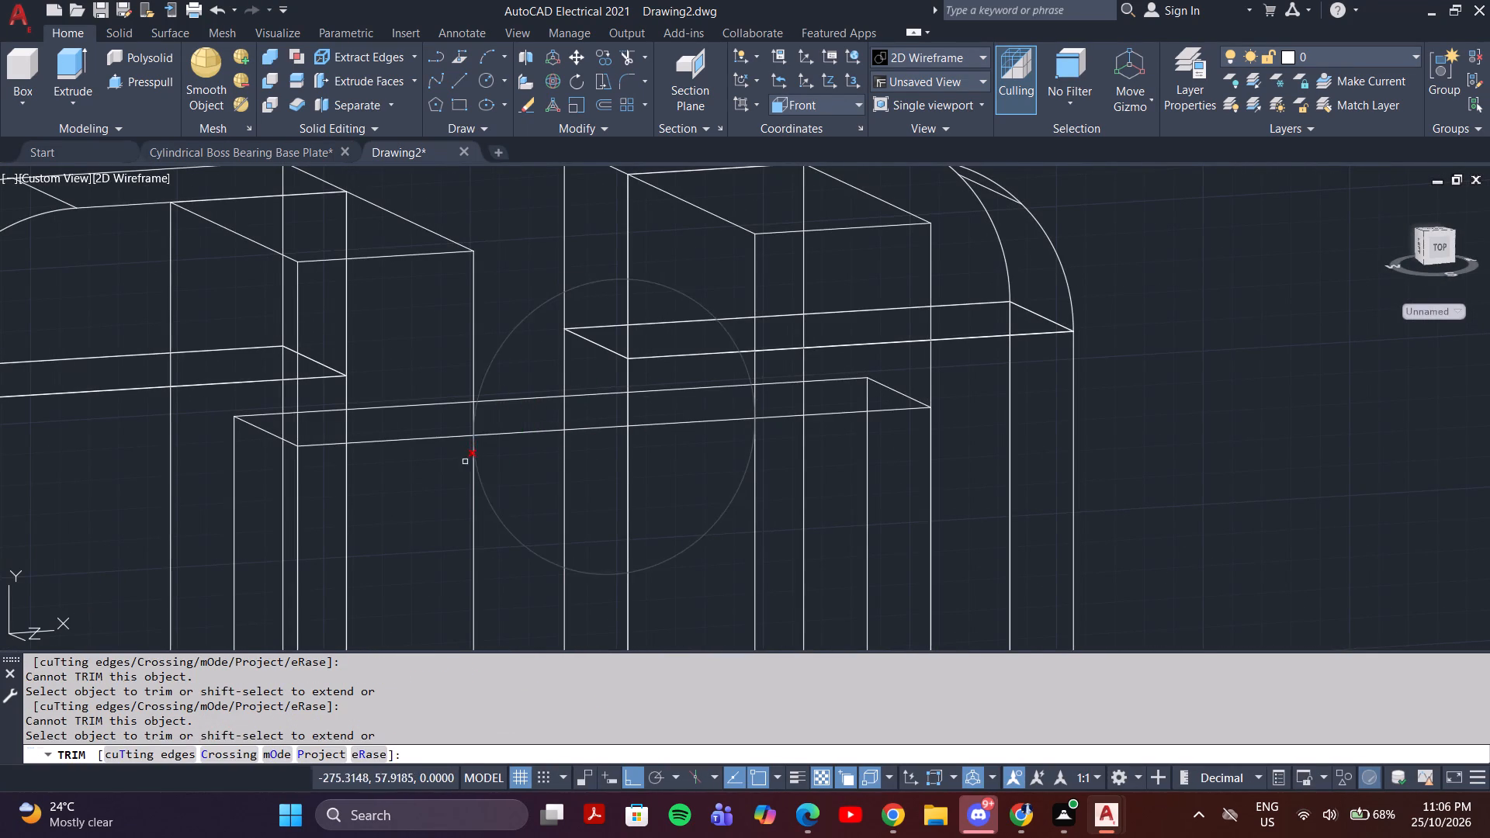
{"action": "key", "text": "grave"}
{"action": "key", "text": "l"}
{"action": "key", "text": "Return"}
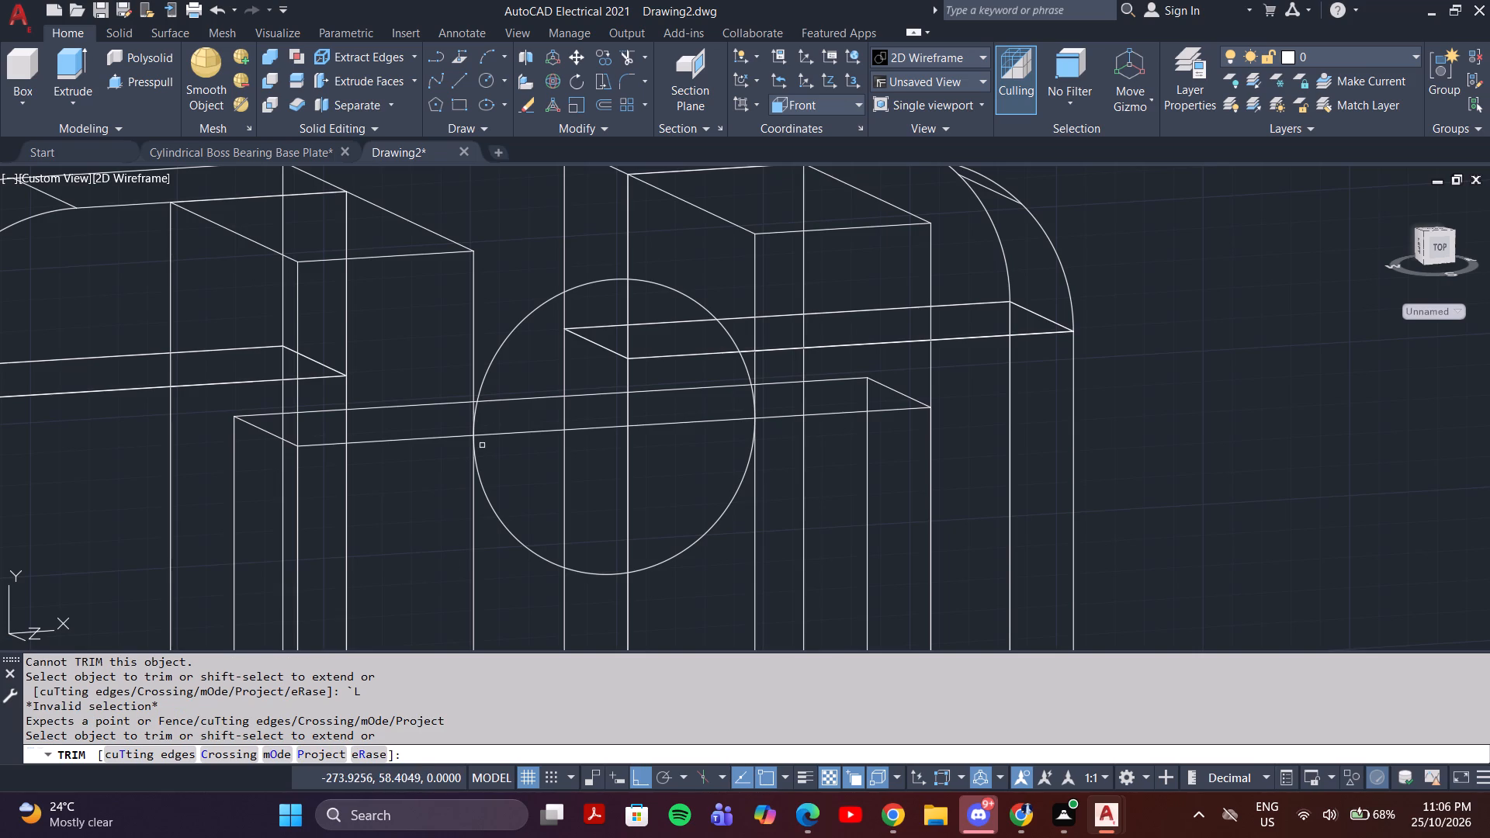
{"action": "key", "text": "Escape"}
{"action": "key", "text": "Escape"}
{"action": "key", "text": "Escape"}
Draw a line across the circle's diameter, along the spanning block's outer top edge.
{"action": "key", "text": "l"}
{"action": "key", "text": "Return"}
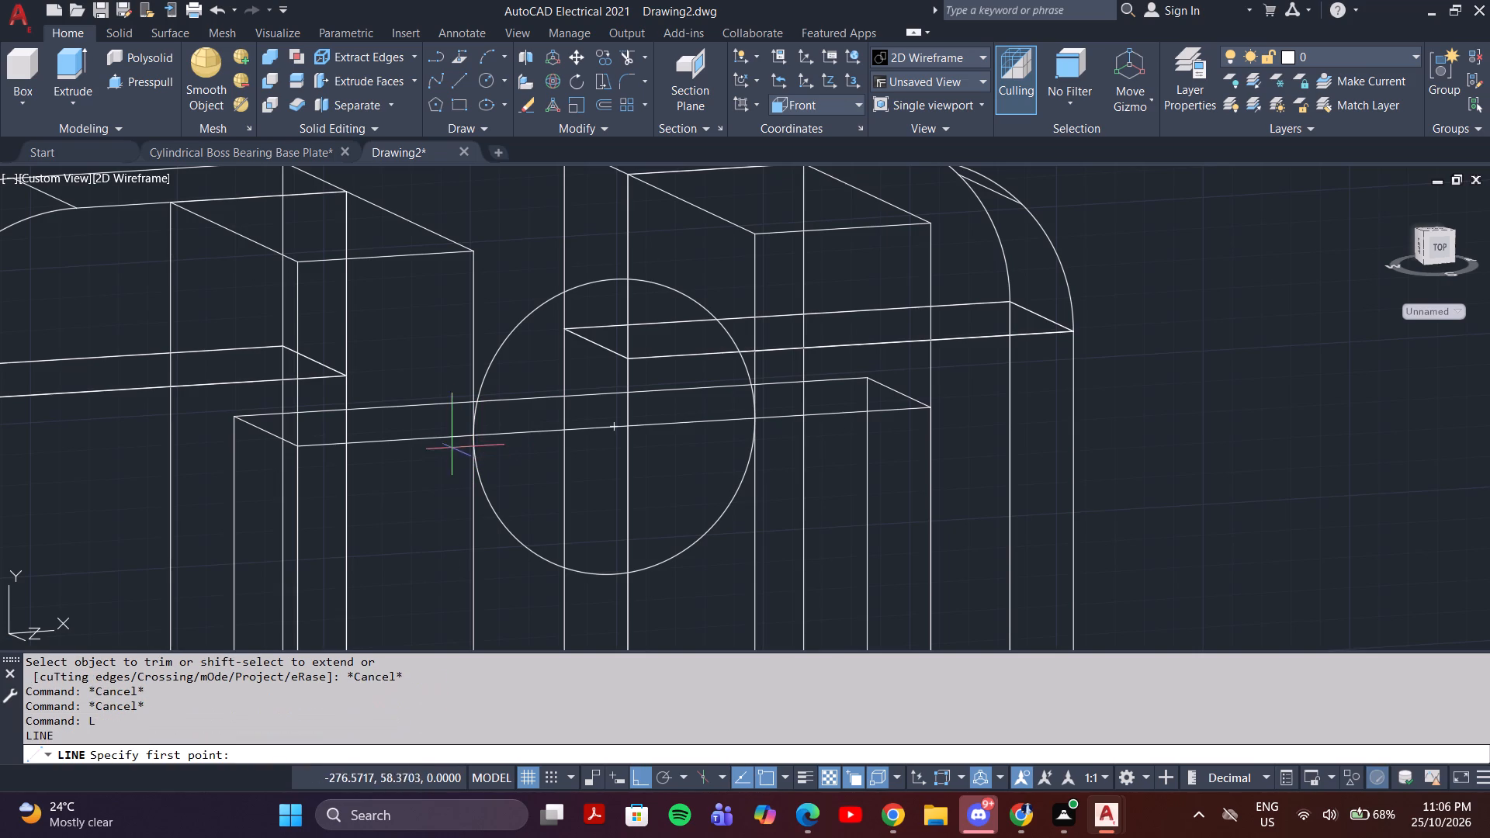
{"action": "left_click", "coordinate": [473, 435]}
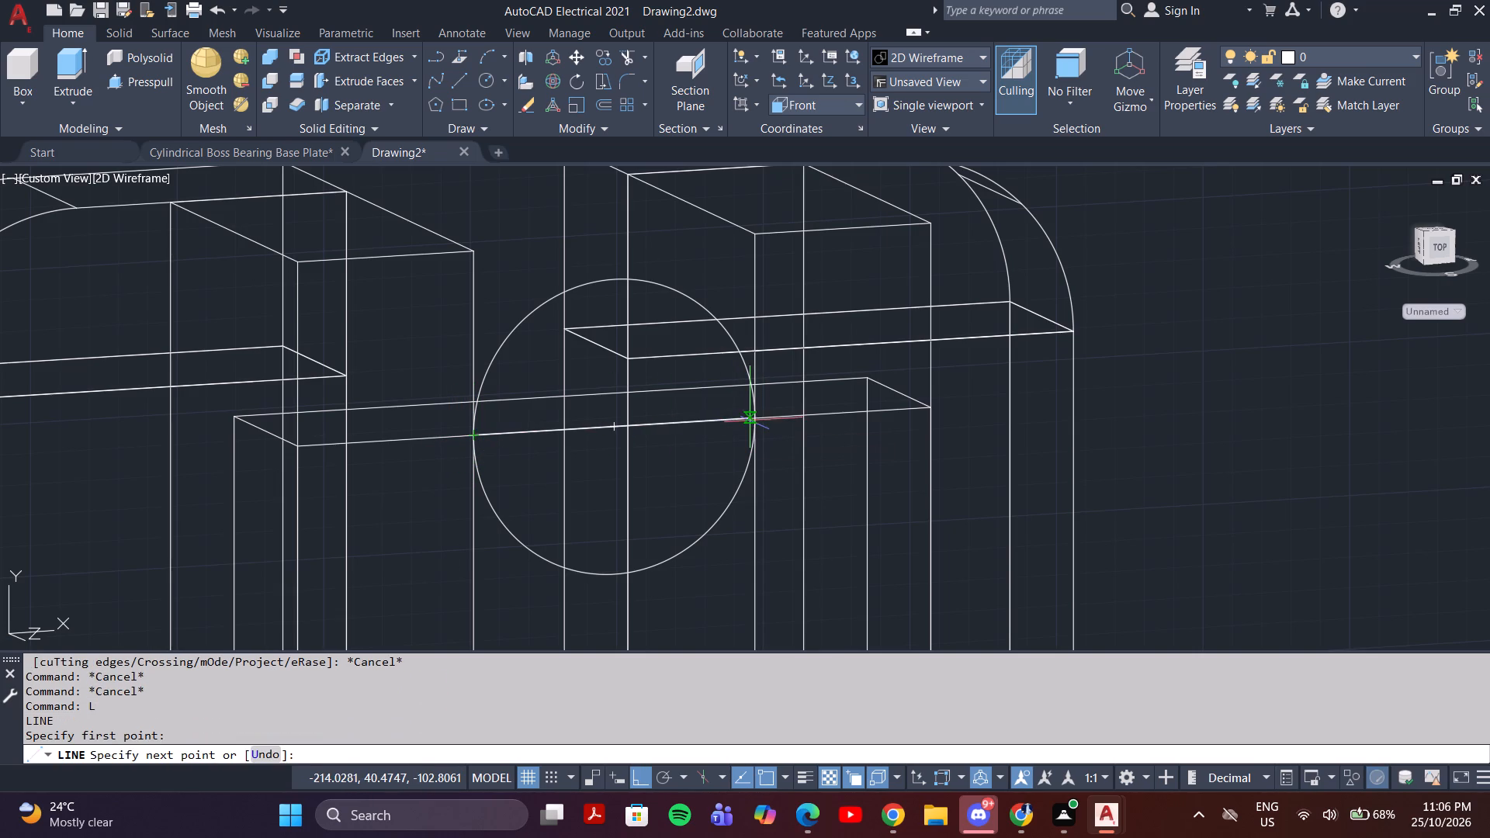
{"action": "left_click", "coordinate": [756, 421]}
{"action": "key", "text": "Escape"}
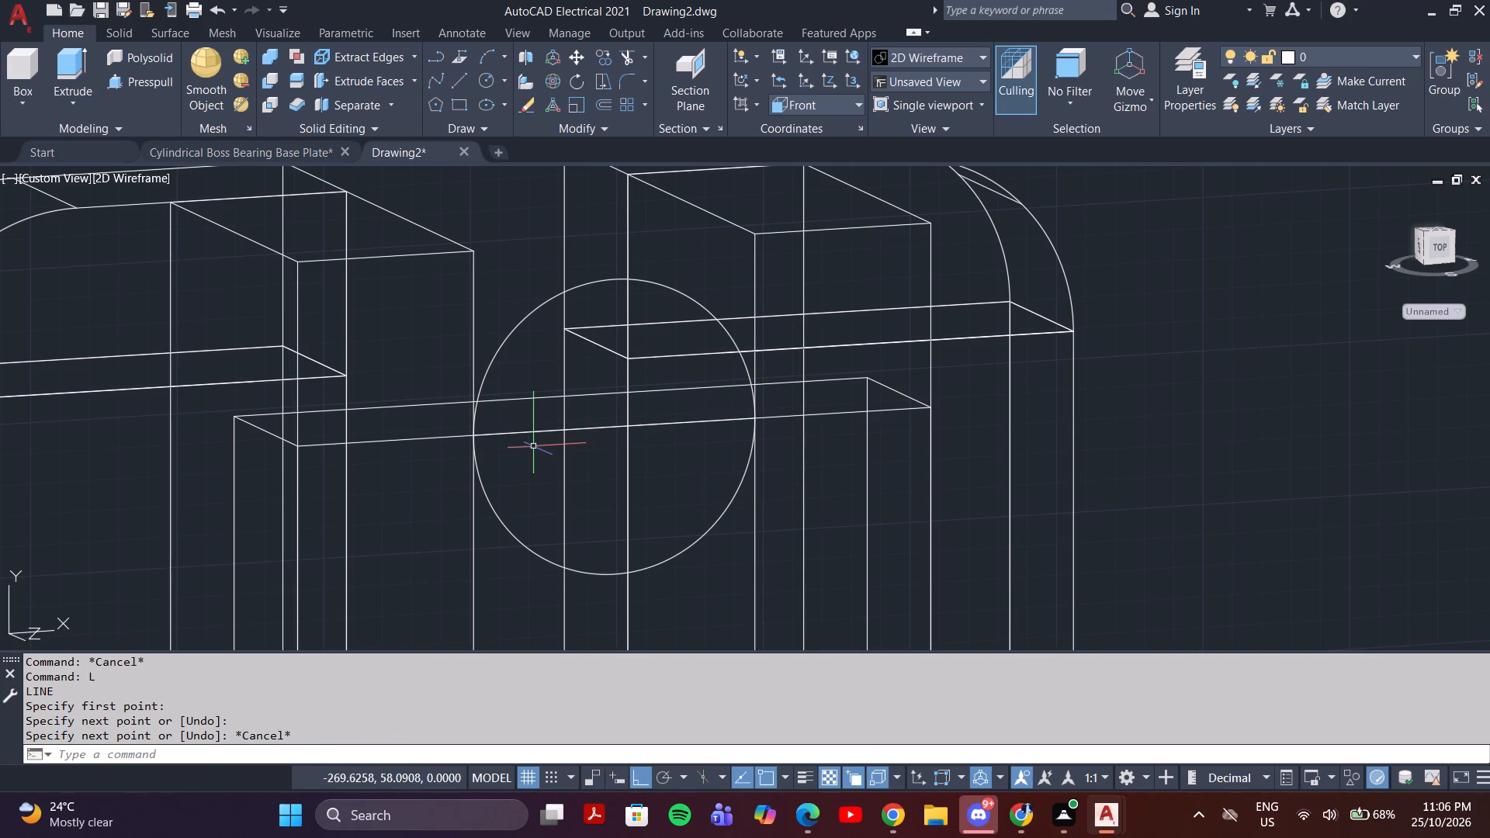
Trim away the half of the circle above the spanning block's top edge.
{"action": "type", "text": "TR"}
{"action": "key", "text": "Return"}
{"action": "left_click", "coordinate": [502, 345]}
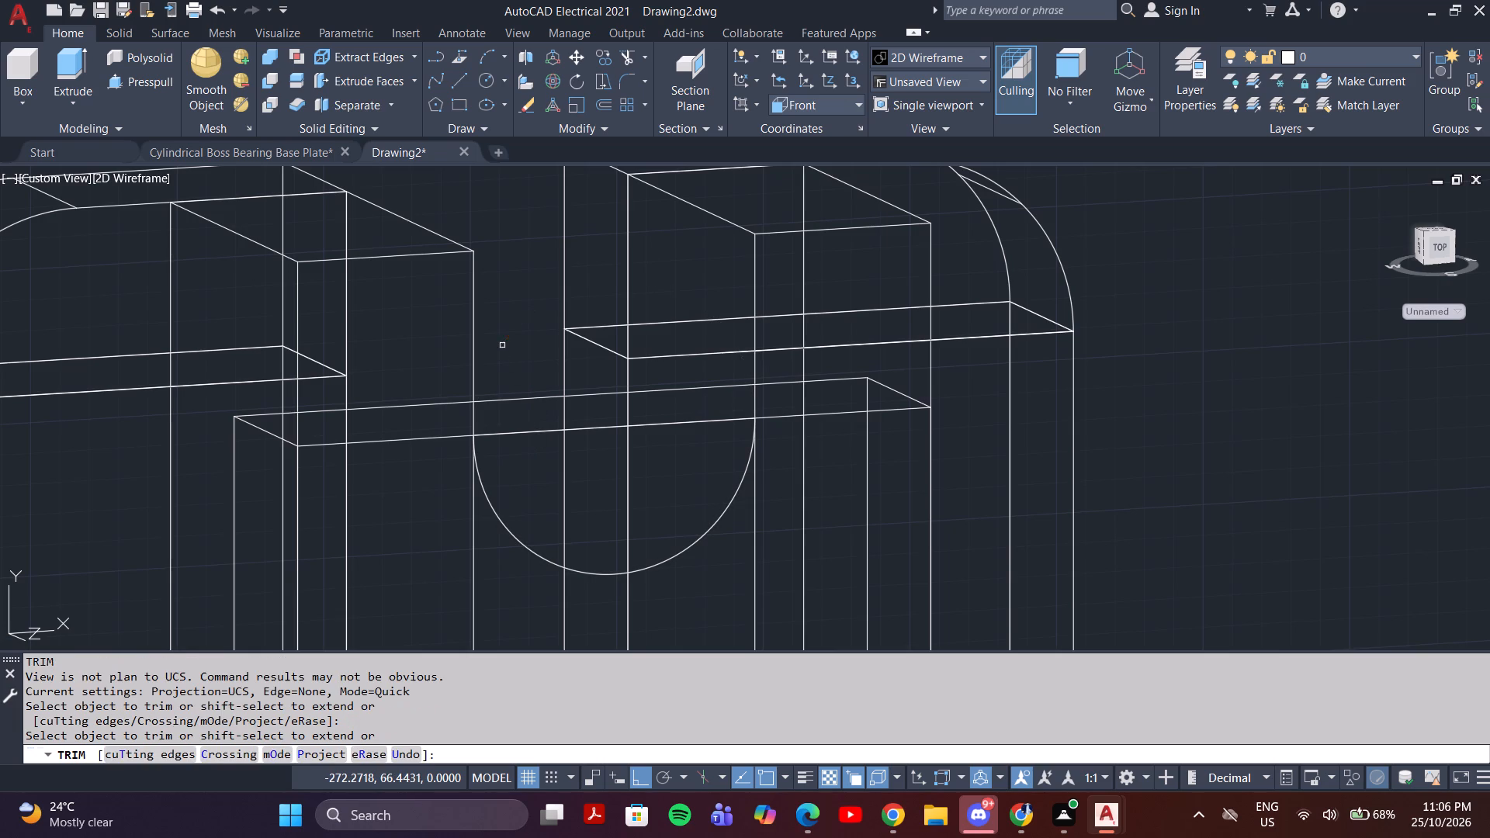
{"action": "middle_click_drag", "start_coordinate": [560, 478], "coordinate": [488, 499], "text": "shift"}
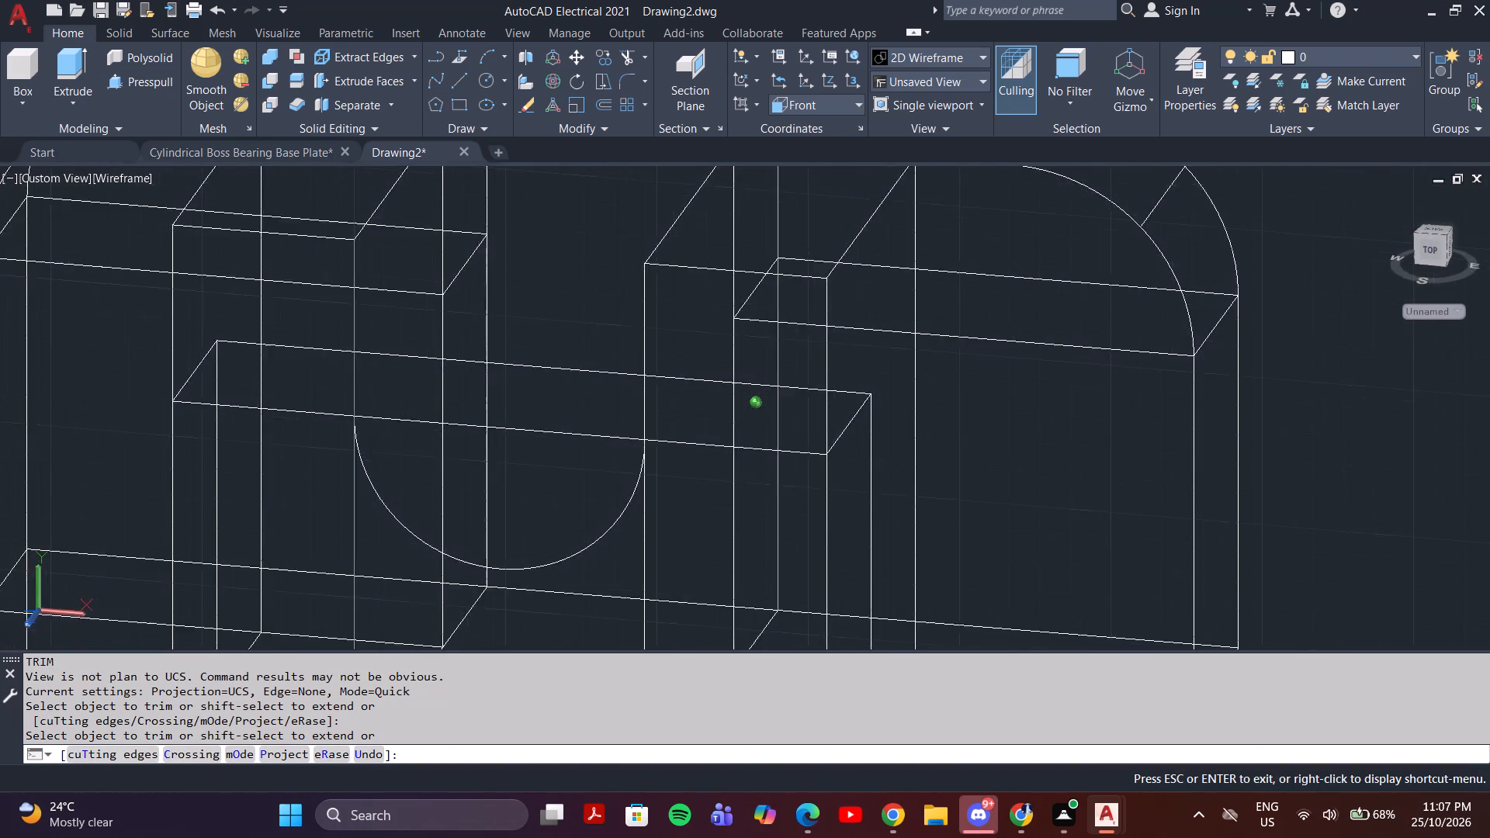
{"action": "middle_click_drag", "start_coordinate": [488, 499], "coordinate": [565, 487], "text": "shift"}
{"action": "middle_click_drag", "start_coordinate": [565, 487], "coordinate": [557, 475], "text": "shift"}
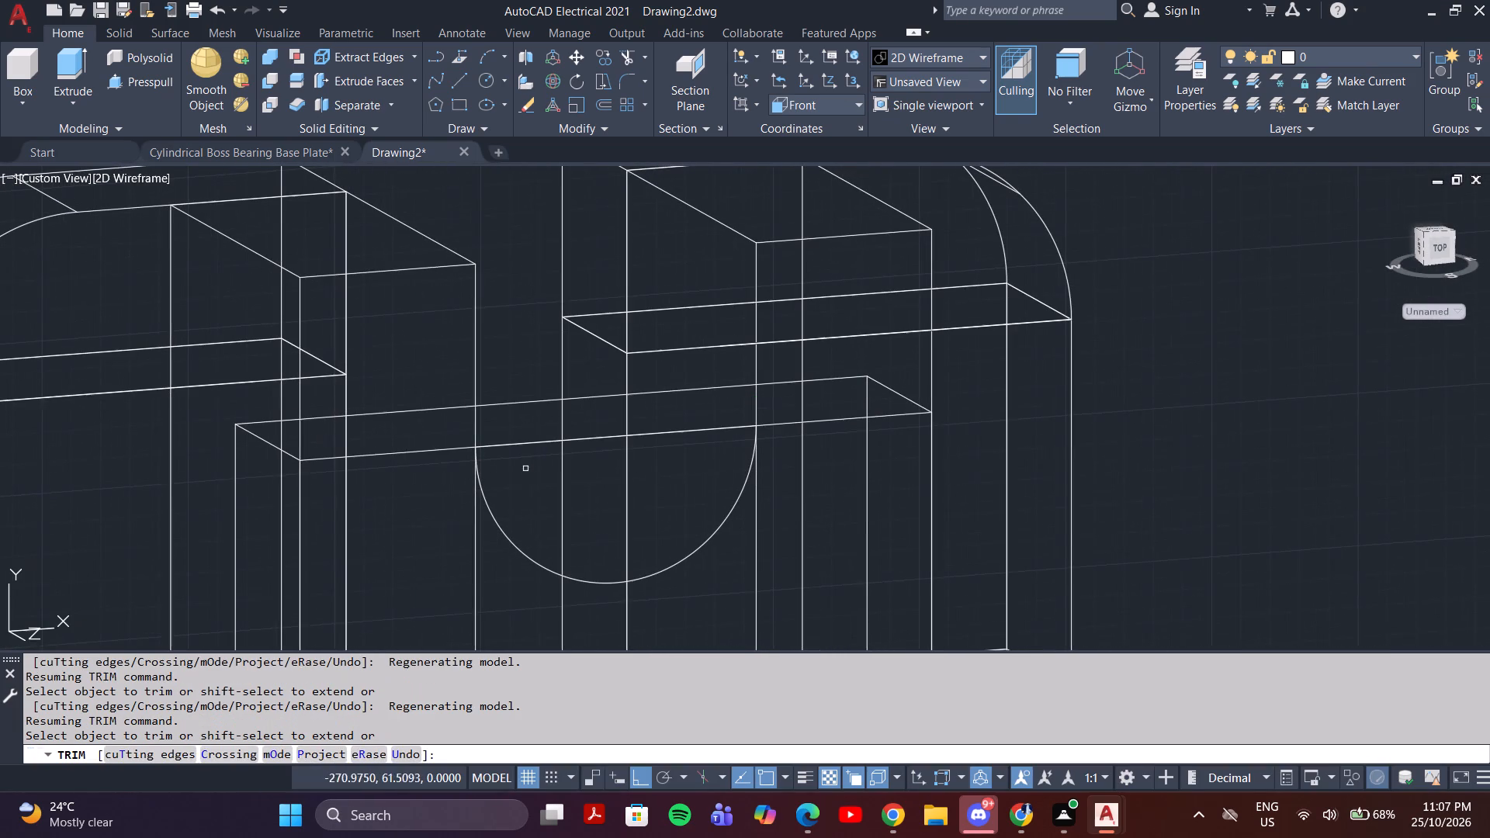
{"action": "key", "text": "Escape"}
Join the remaining lower arc and the diameter line into a single closed polyline.
{"action": "left_click", "coordinate": [508, 542]}
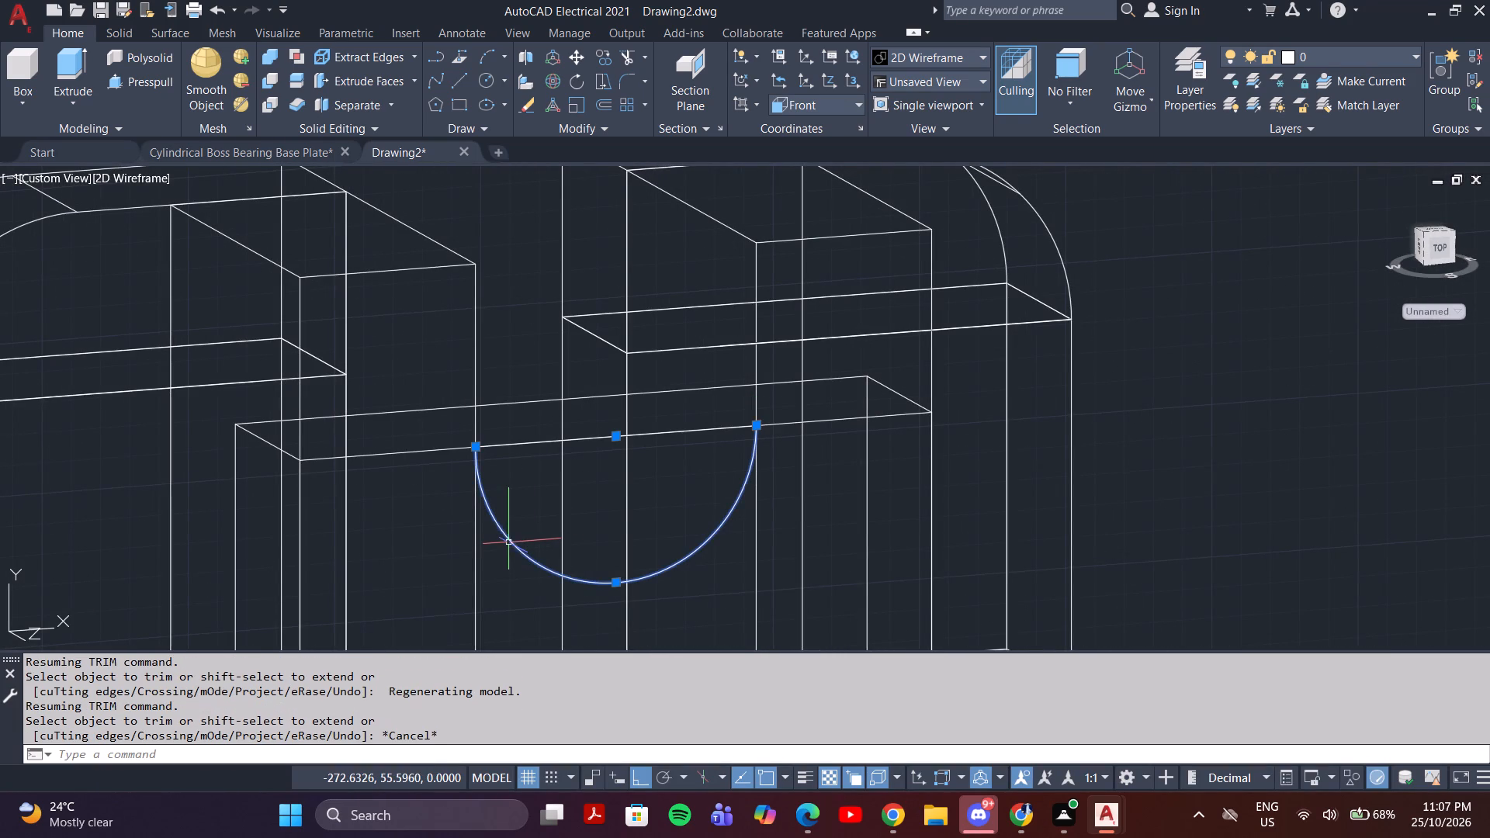
{"action": "left_click", "coordinate": [519, 444]}
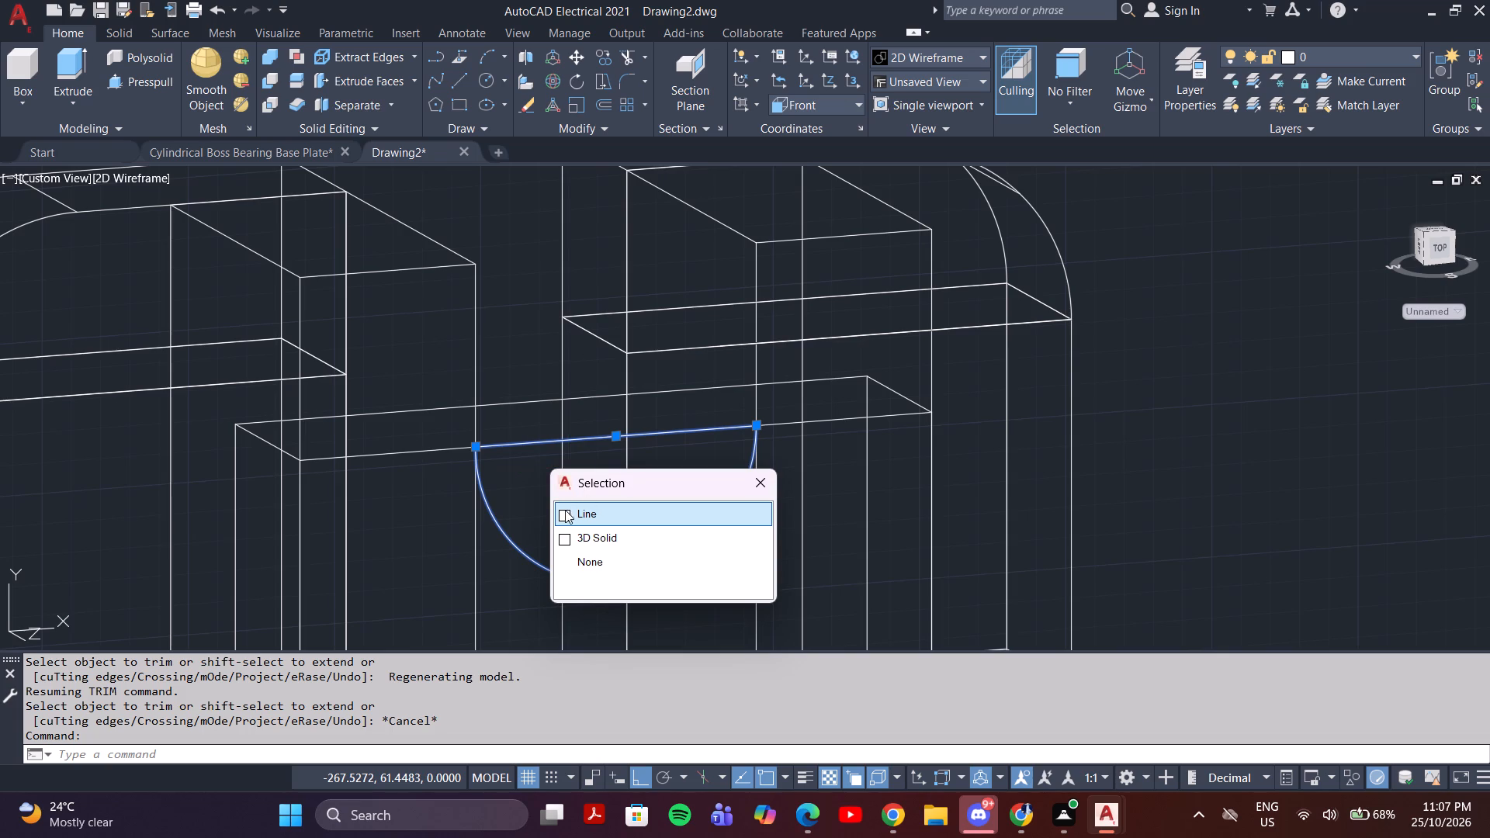
{"action": "left_click", "coordinate": [565, 510]}
{"action": "type", "text": "JOIN"}
{"action": "key", "text": "Return"}
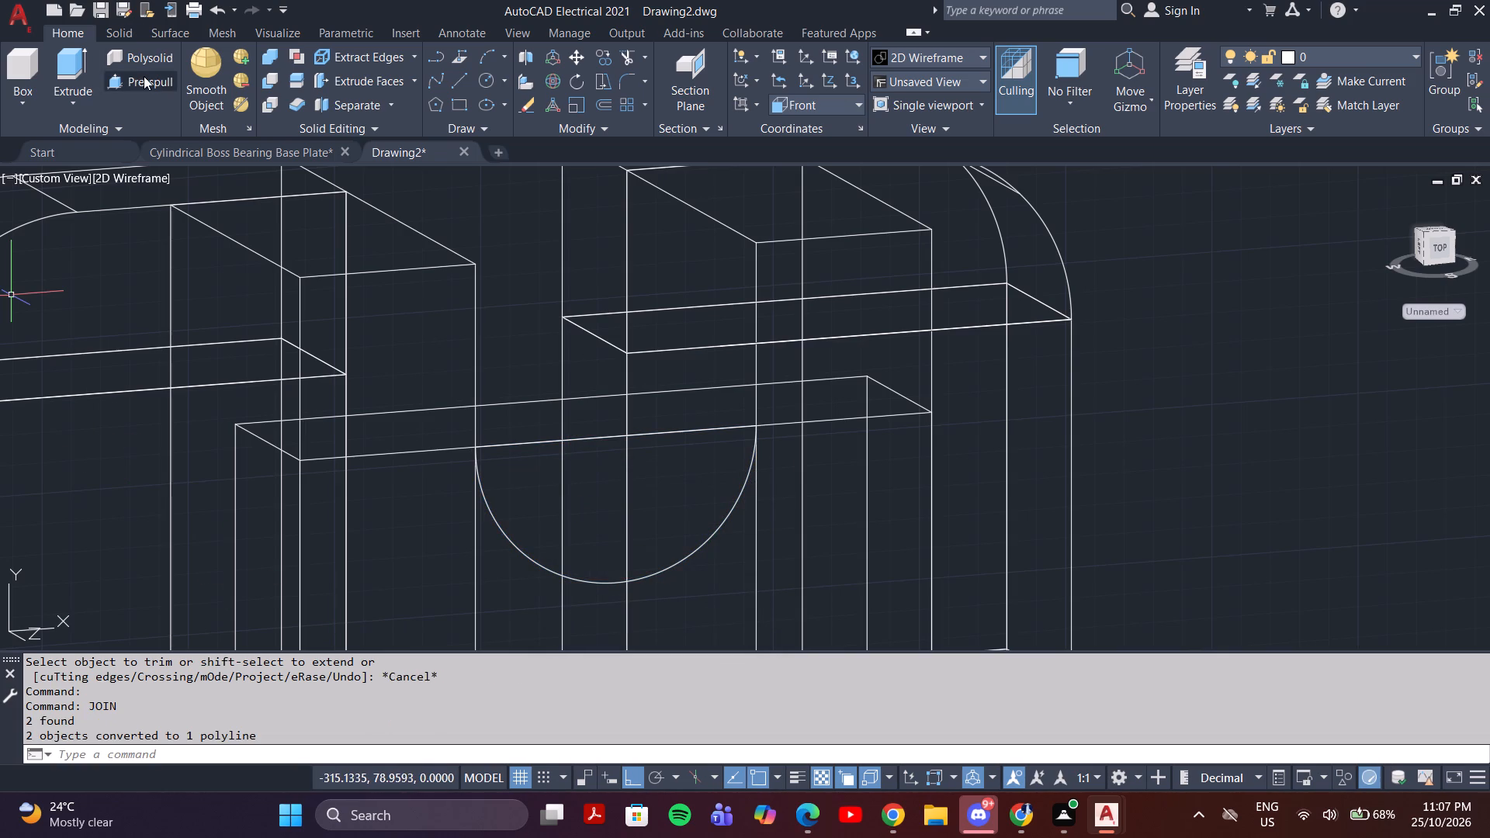
Presspull the half-circle profile toward the upright through the spanning block's 15-unit thickness, cutting a semicircular notch.
{"action": "left_click", "coordinate": [144, 76]}
{"action": "left_click", "coordinate": [517, 520]}
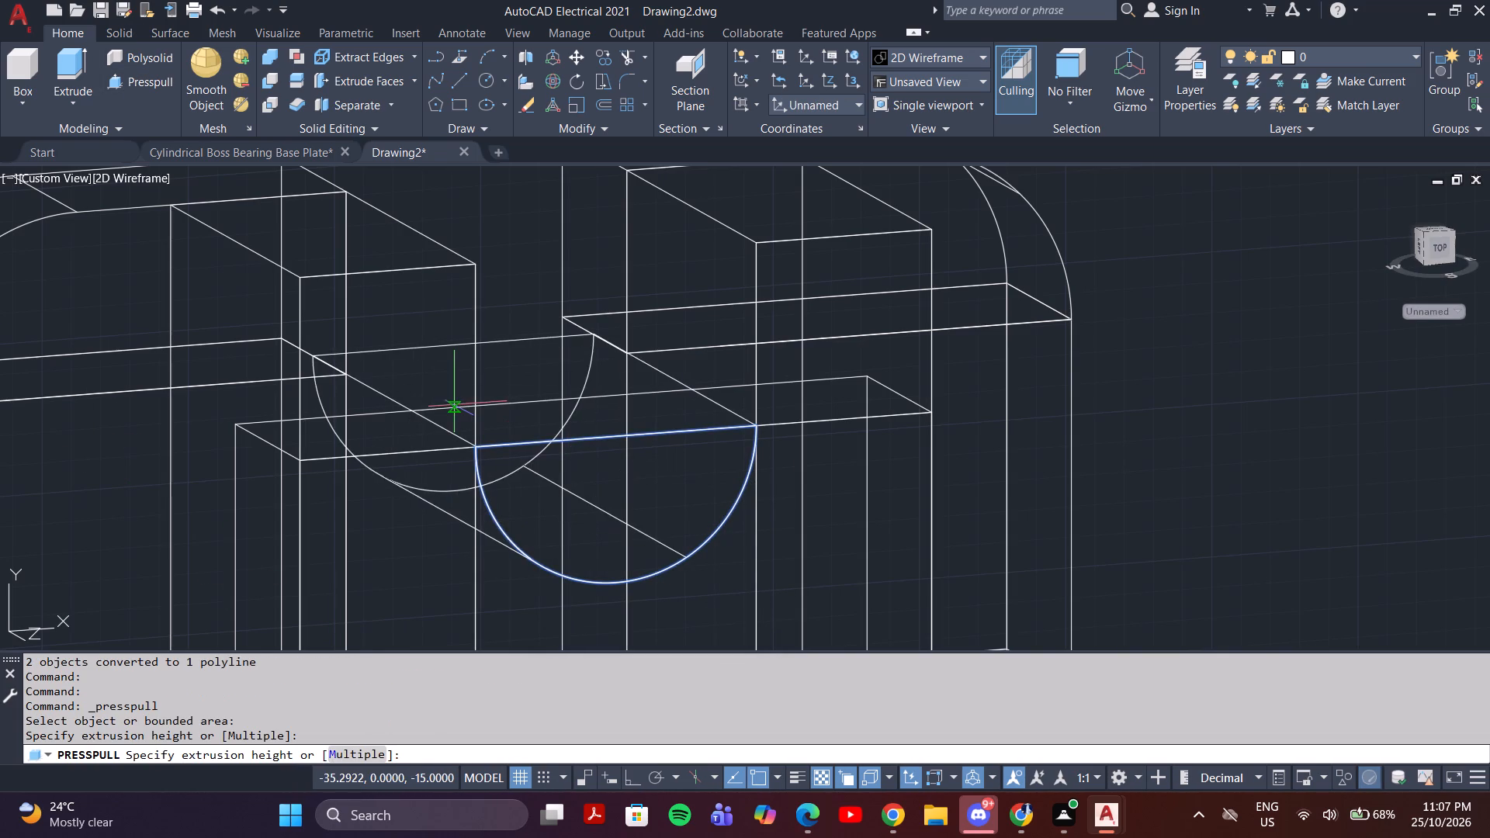
{"action": "left_click", "coordinate": [454, 405]}
{"action": "middle_click_drag", "start_coordinate": [495, 480], "coordinate": [421, 487], "text": "shift"}
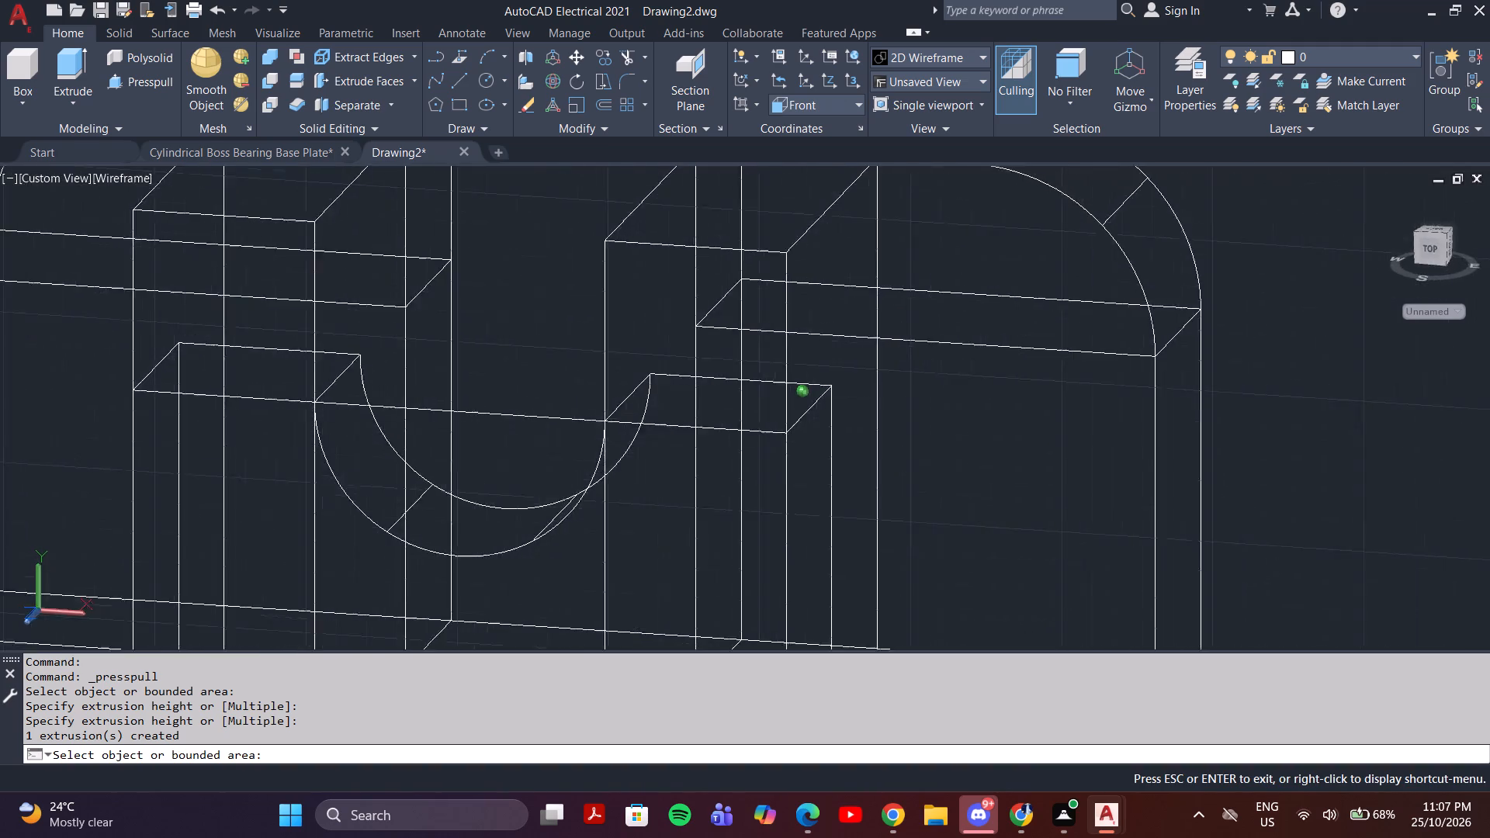
{"action": "middle_click_drag", "start_coordinate": [421, 487], "coordinate": [429, 482], "text": "shift"}
{"action": "scroll", "coordinate": [430, 481], "scroll_direction": "down", "scroll_amount": 2}
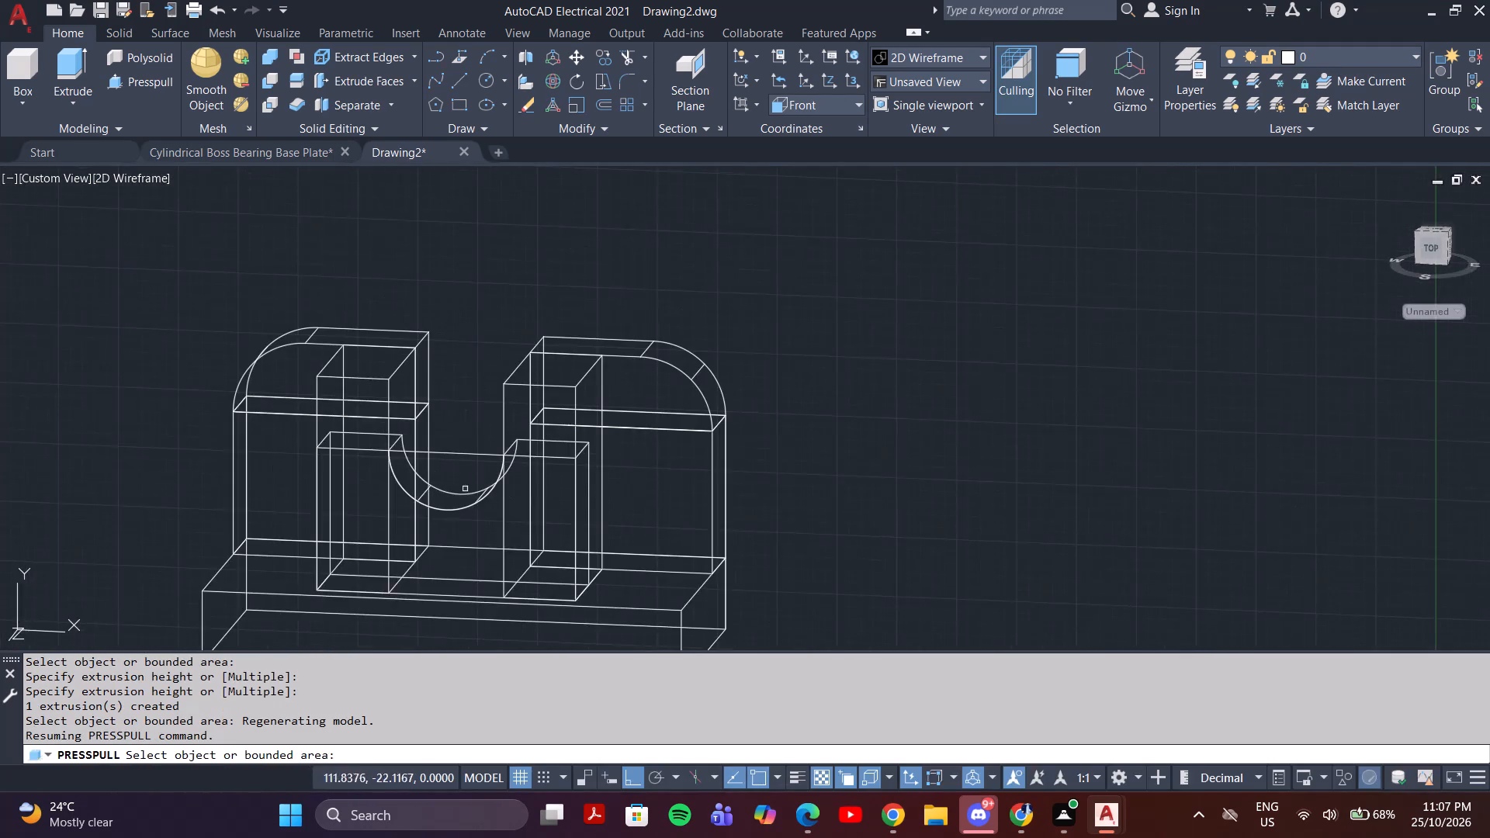
{"action": "middle_click", "coordinate": [514, 502], "text": "shift"}
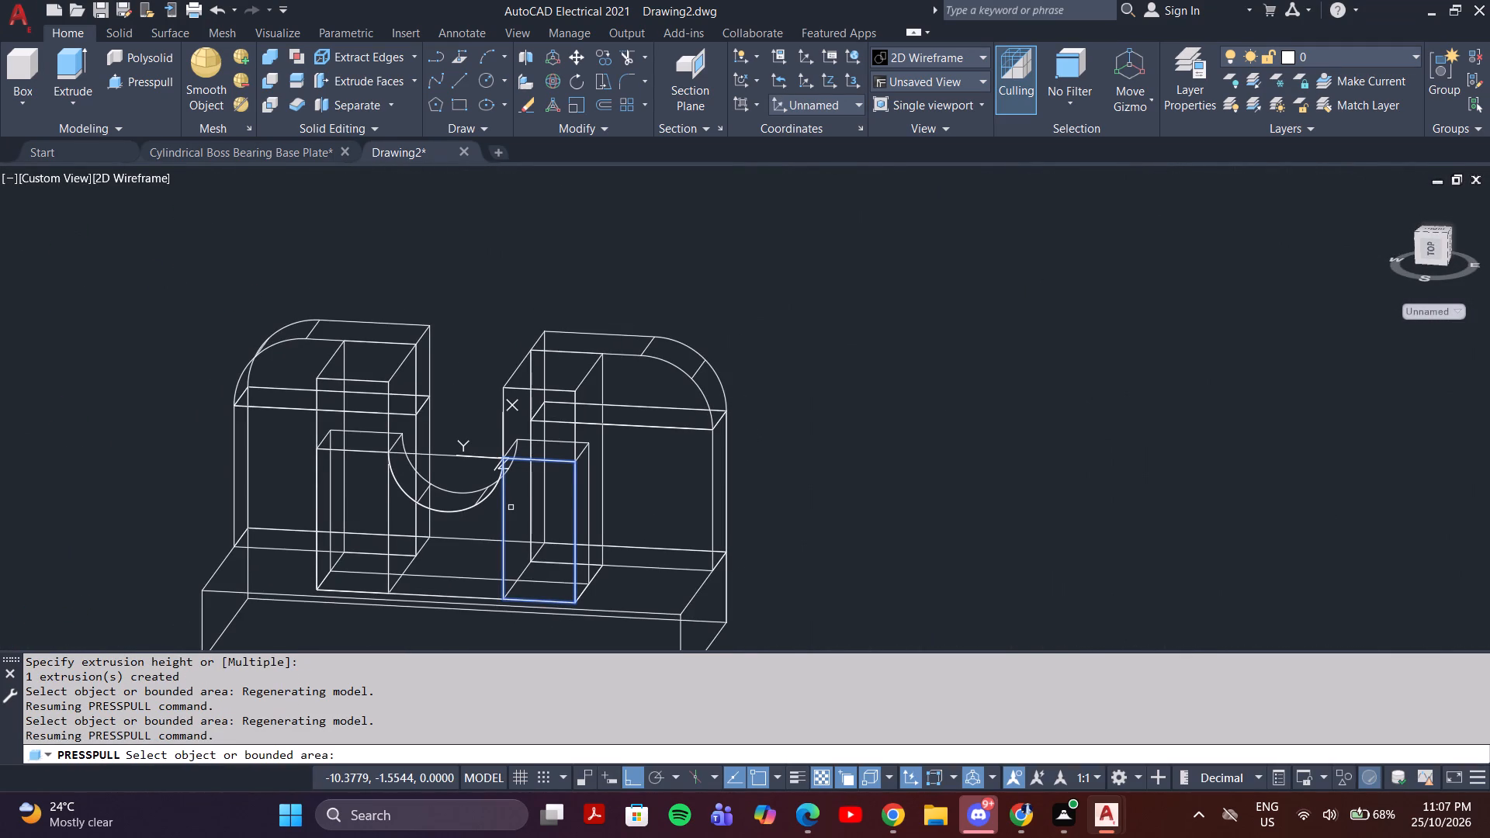
{"action": "middle_click_drag", "start_coordinate": [559, 503], "coordinate": [402, 489], "text": "shift"}
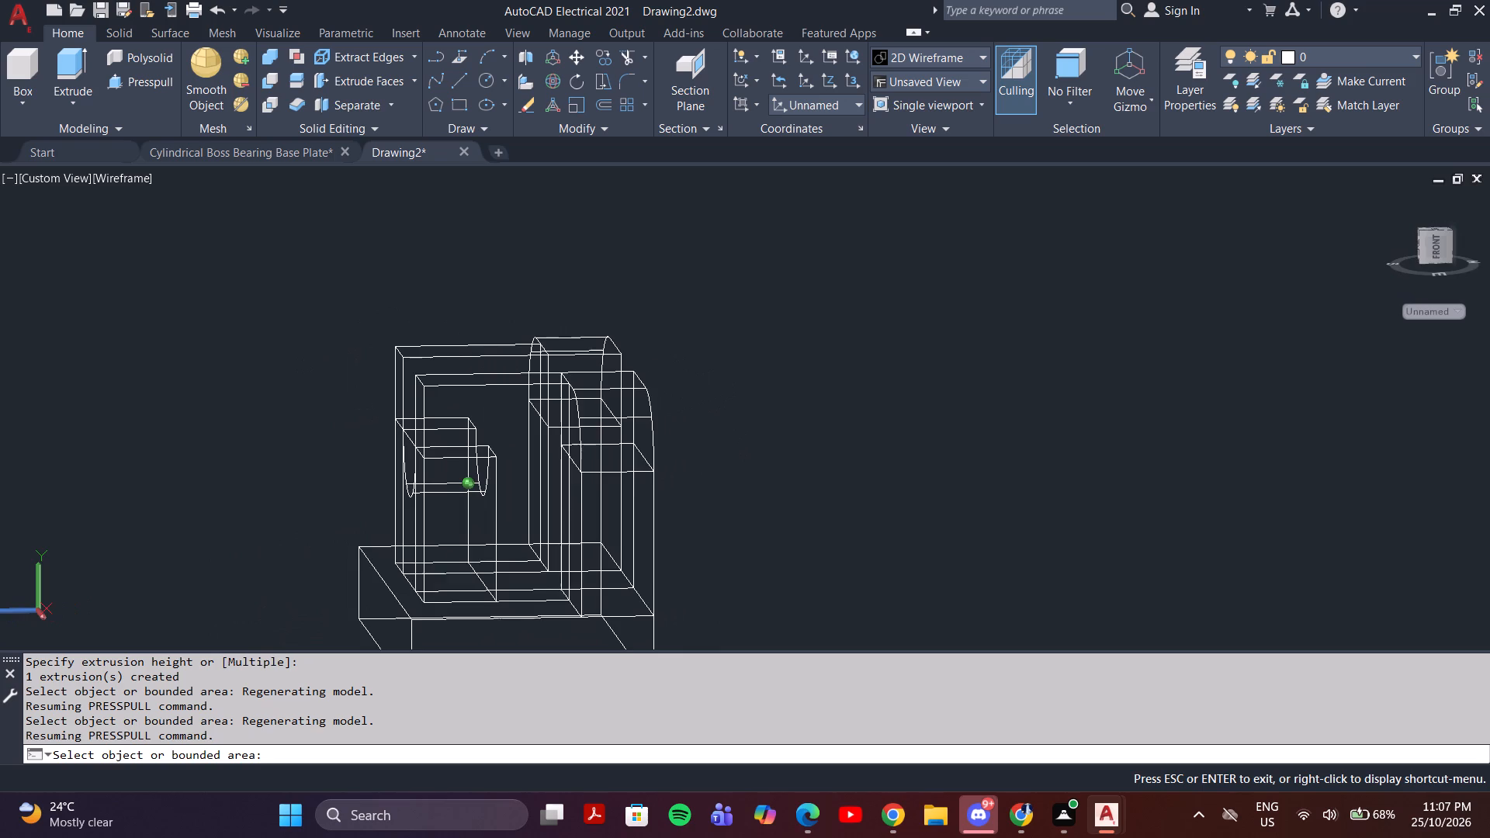
{"action": "middle_click_drag", "start_coordinate": [402, 489], "coordinate": [418, 507], "text": "shift"}
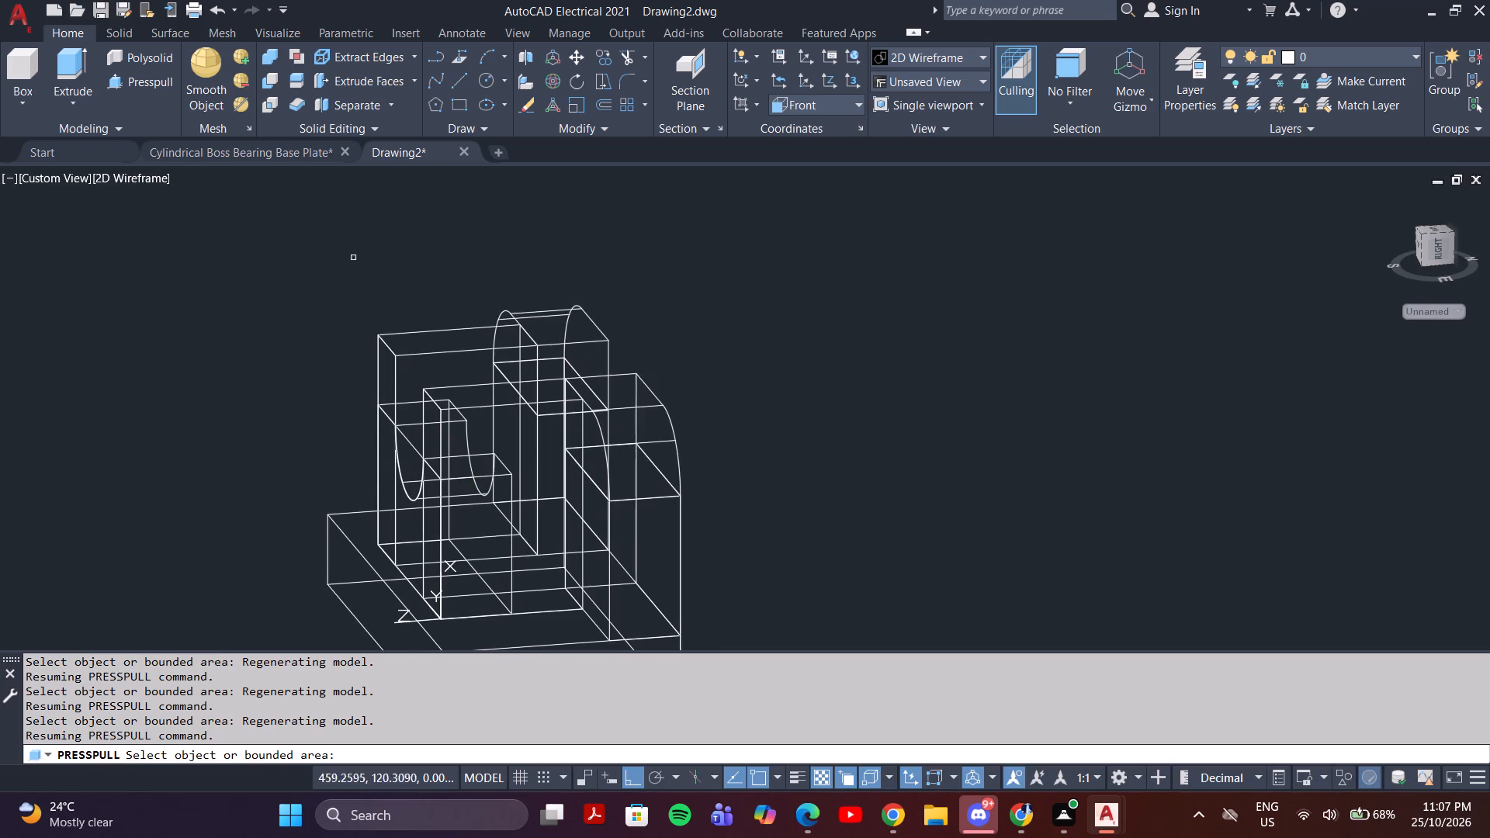
{"action": "middle_click_drag", "start_coordinate": [398, 278], "coordinate": [456, 309], "text": "shift"}
{"action": "key", "text": "Escape"}
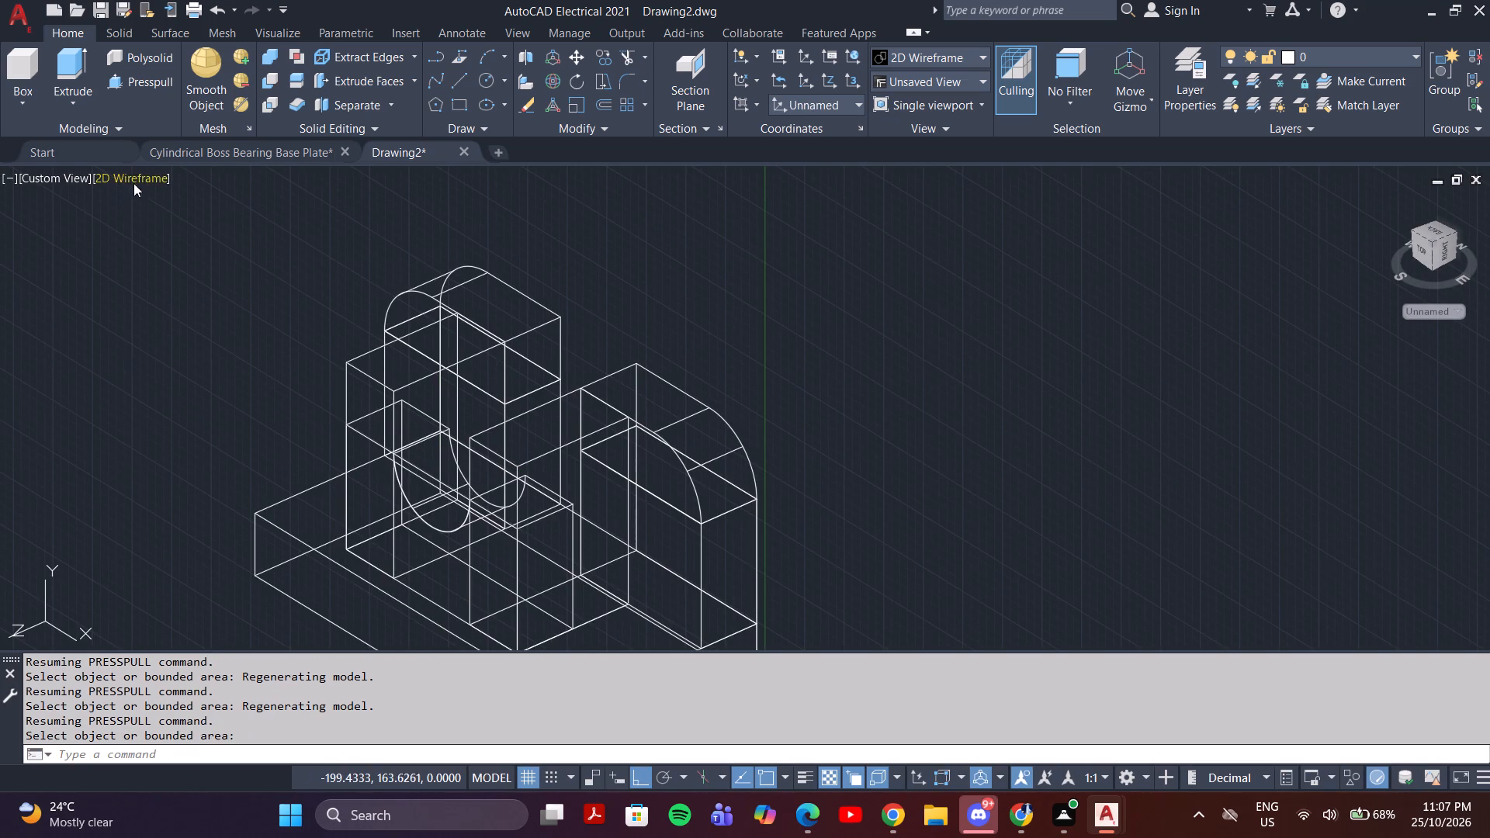
Apply the Conceptual visual style and examine the notched model from several sides.
{"action": "left_click", "coordinate": [133, 178]}
{"action": "left_click", "coordinate": [147, 174]}
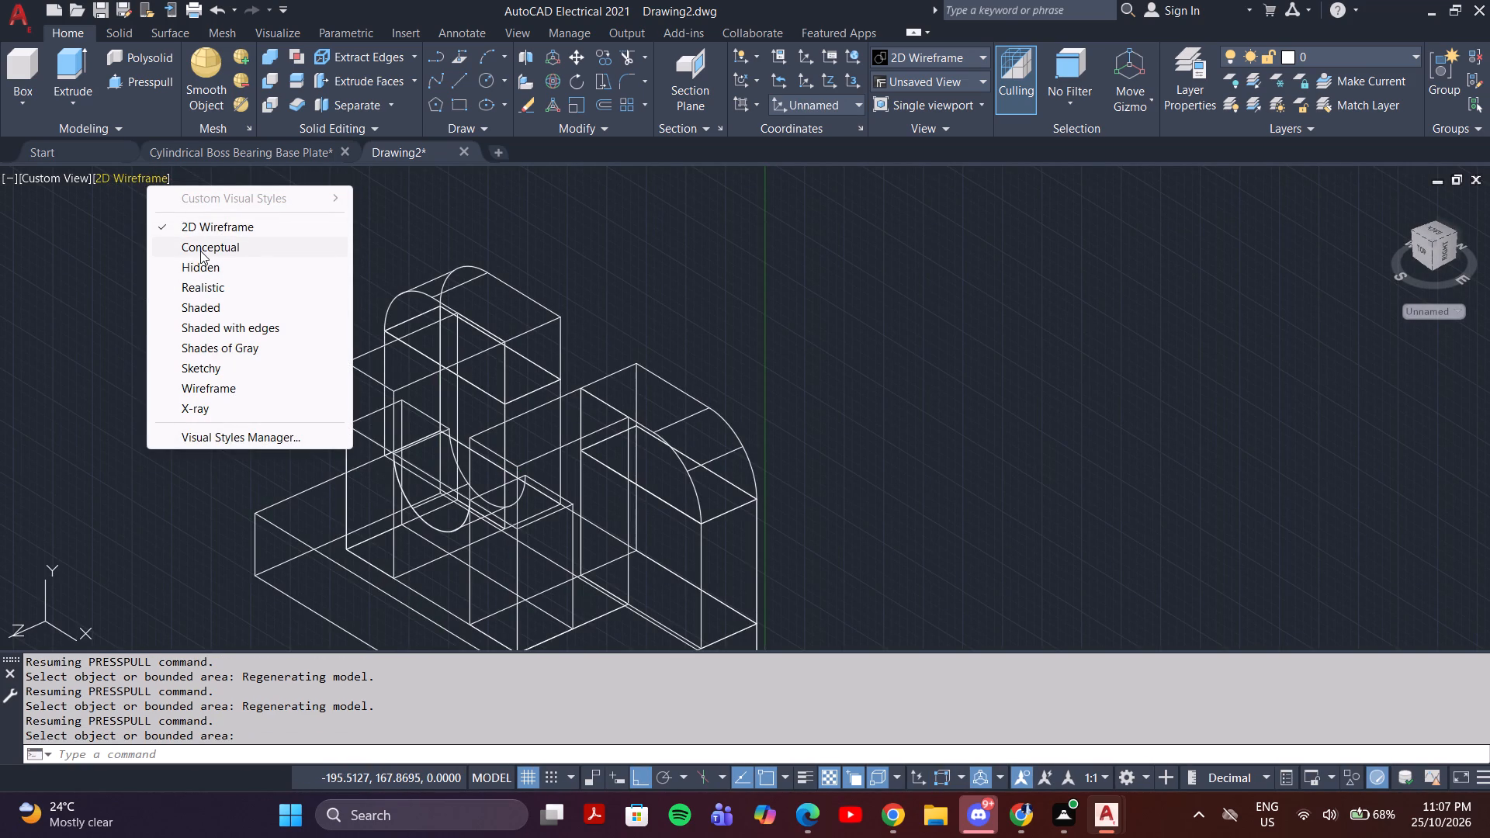
{"action": "left_click", "coordinate": [200, 251]}
{"action": "middle_click_drag", "start_coordinate": [757, 443], "coordinate": [750, 516], "text": "shift"}
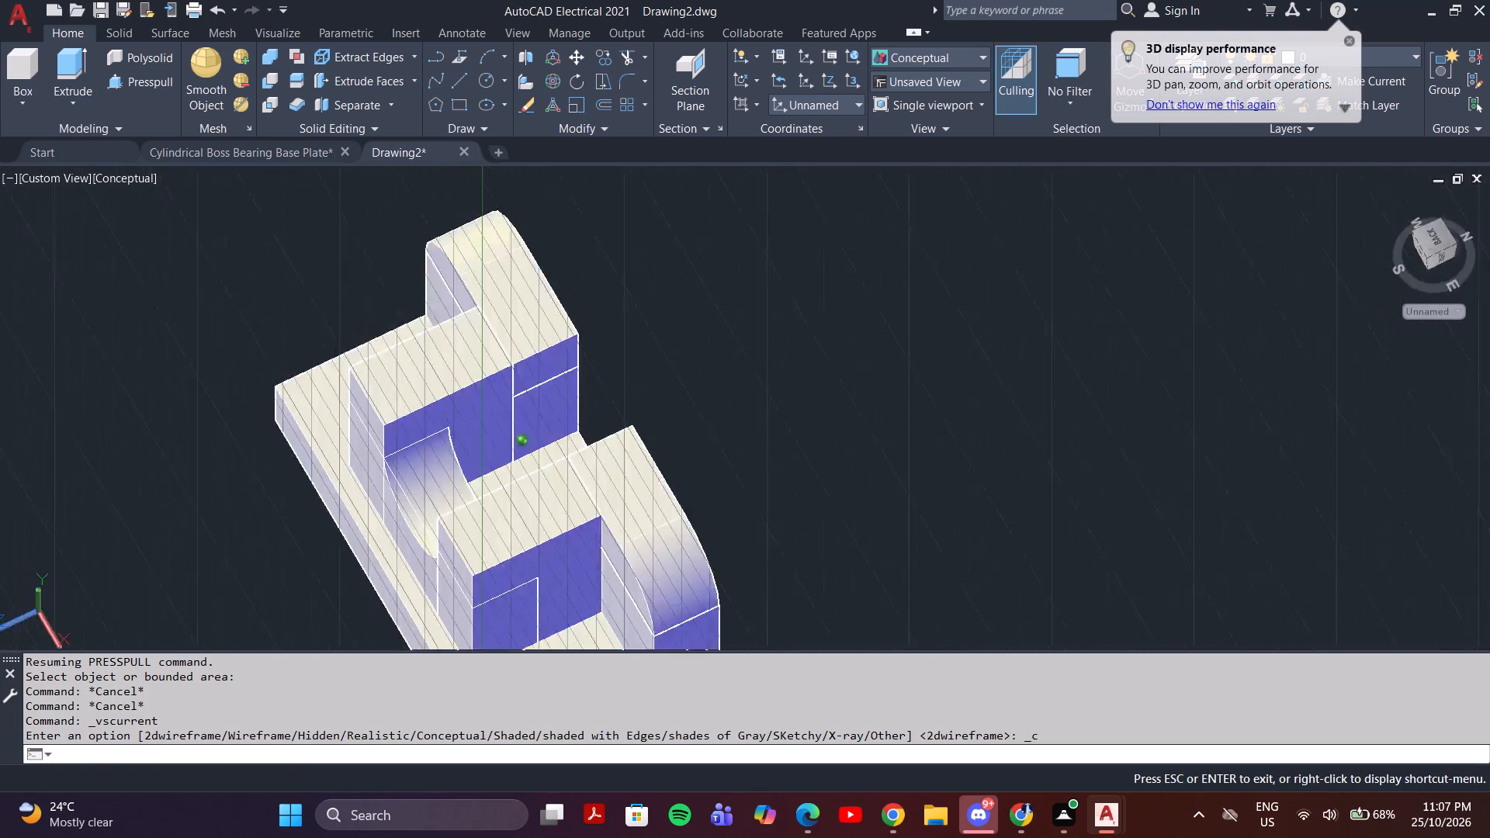
{"action": "middle_click_drag", "start_coordinate": [750, 516], "coordinate": [482, 452], "text": "shift"}
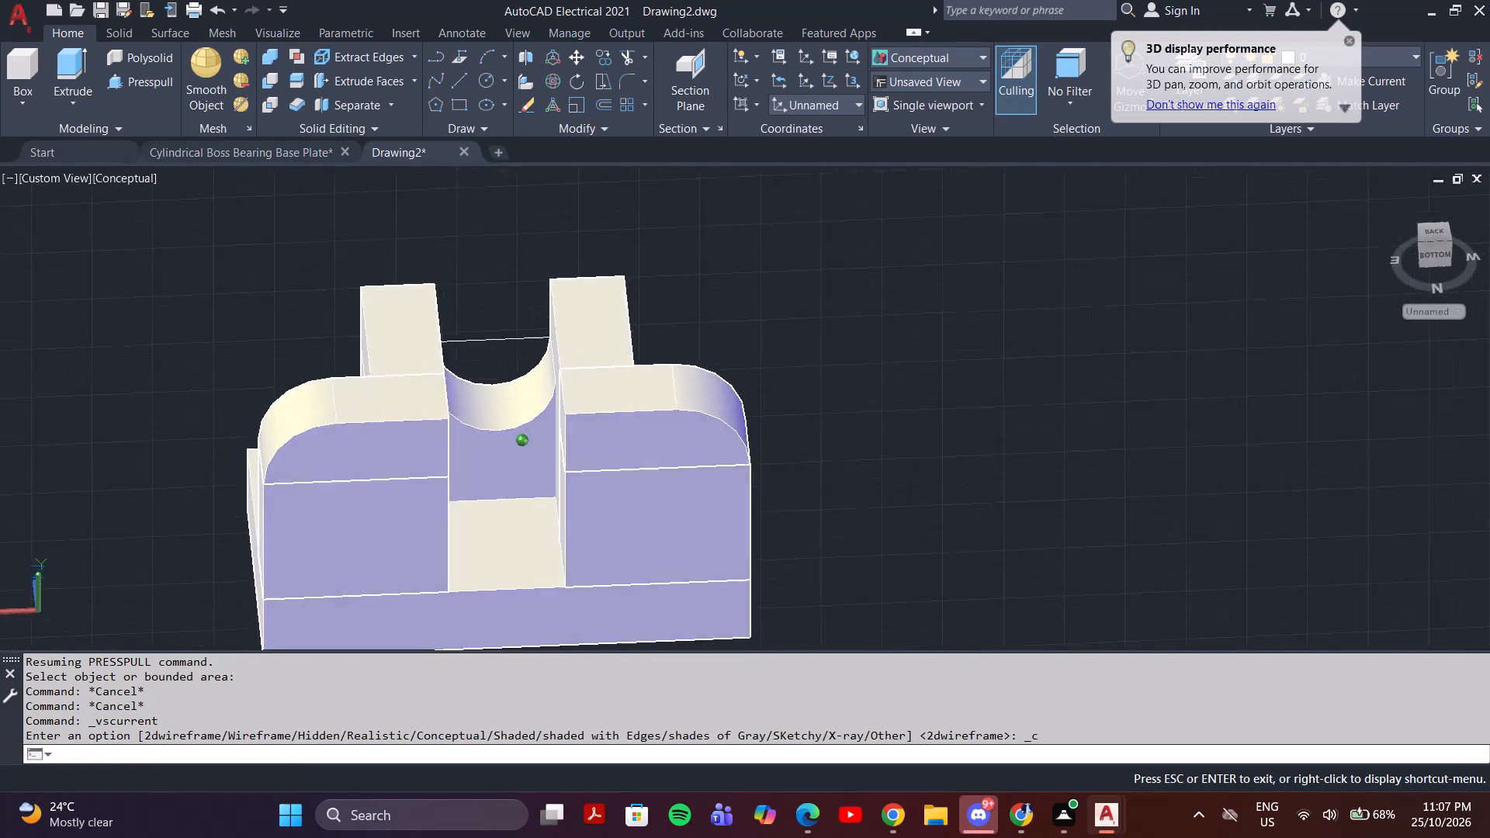
{"action": "middle_click_drag", "start_coordinate": [482, 452], "coordinate": [729, 427], "text": "shift"}
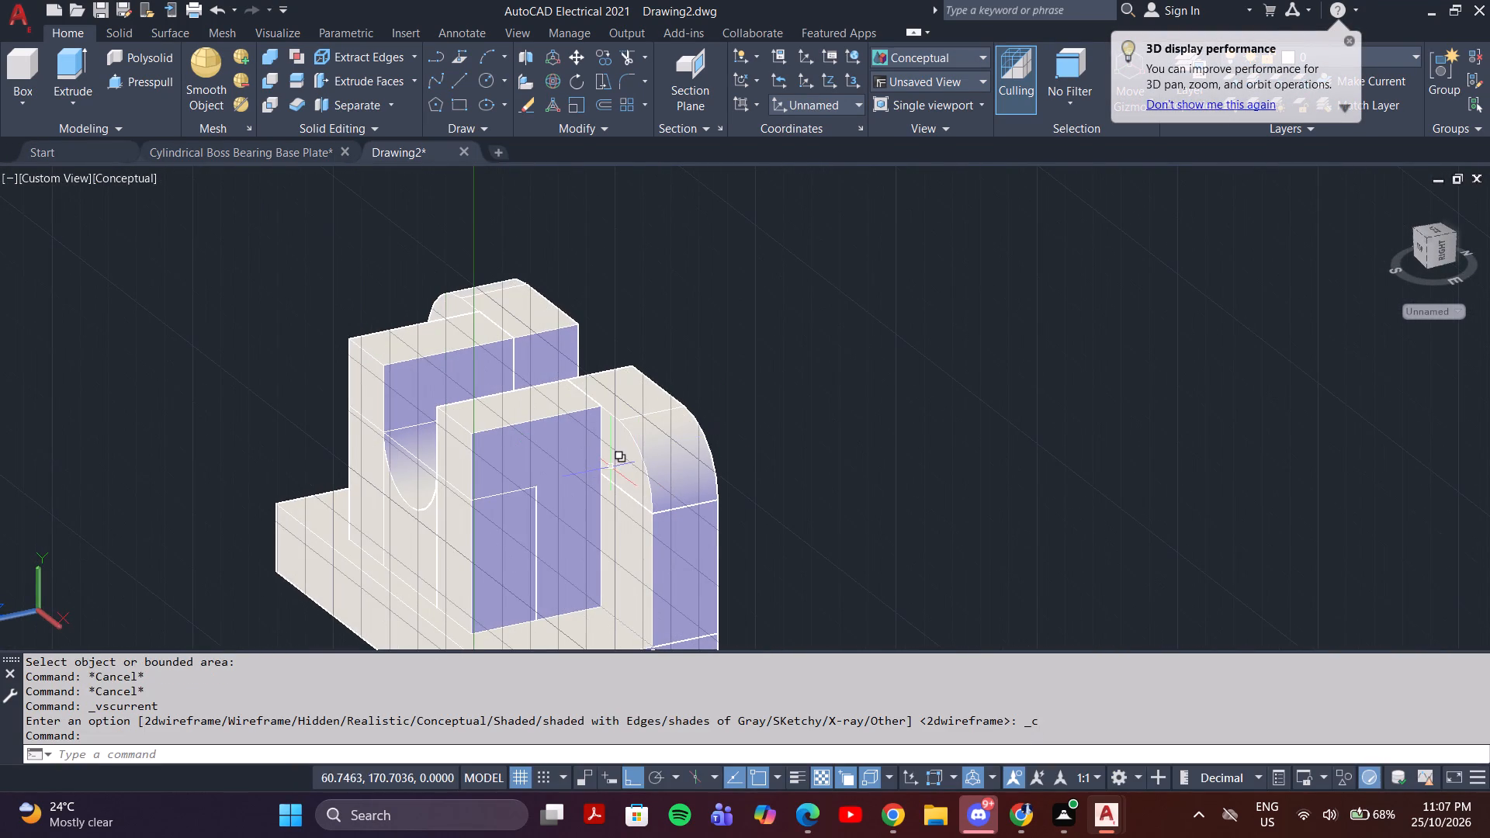
{"action": "middle_click_drag", "start_coordinate": [399, 413], "coordinate": [352, 459], "text": "shift"}
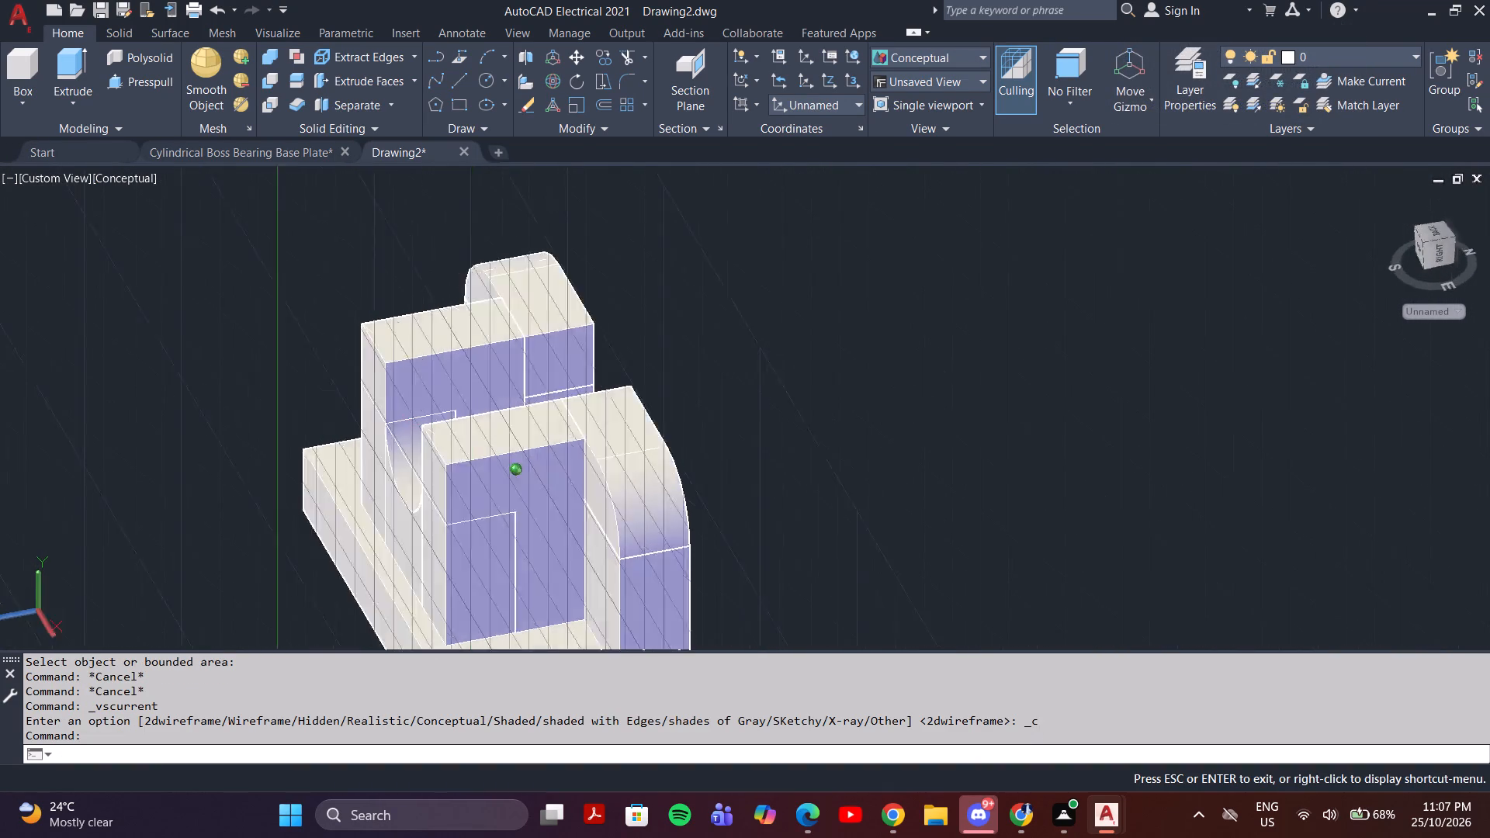
Return the notched model to the 2D Wireframe visual style.
{"action": "middle_click_drag", "start_coordinate": [352, 459], "coordinate": [543, 398], "text": "shift"}
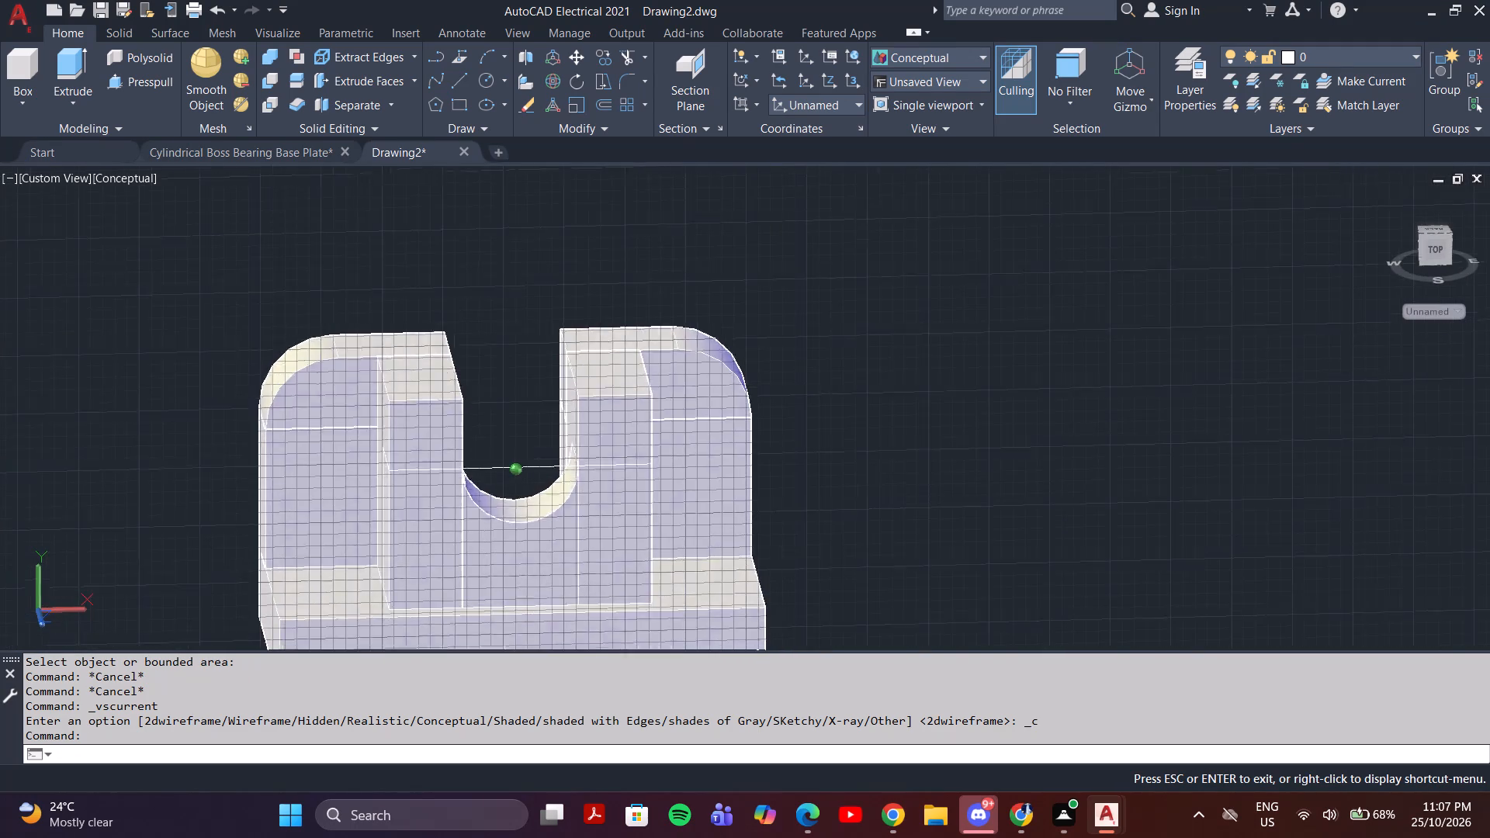
{"action": "middle_click_drag", "start_coordinate": [543, 398], "coordinate": [542, 397], "text": "shift"}
{"action": "middle_click_drag", "start_coordinate": [625, 442], "coordinate": [521, 424], "text": "shift"}
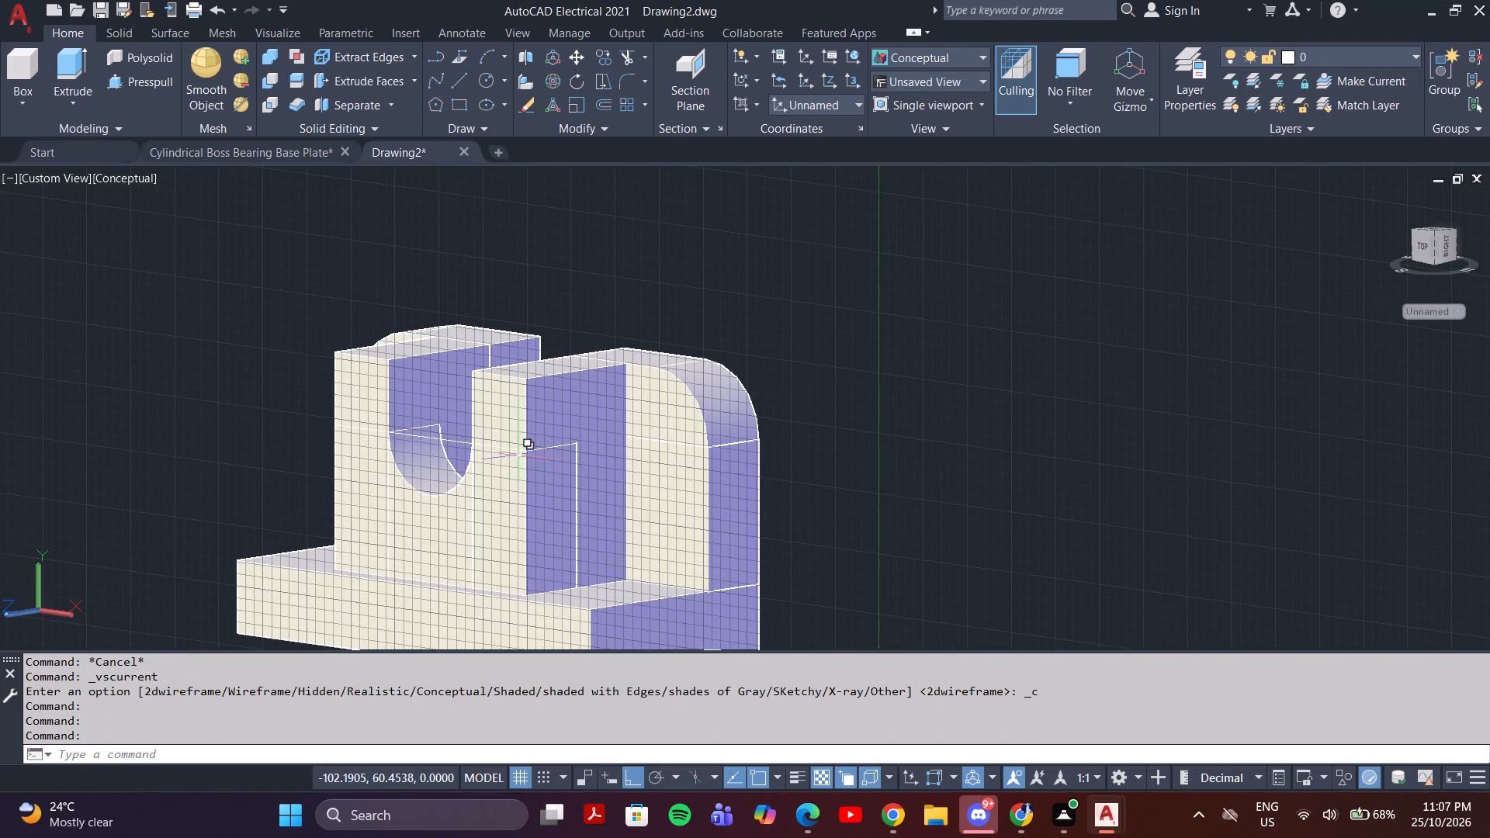
{"action": "key", "text": "Escape"}
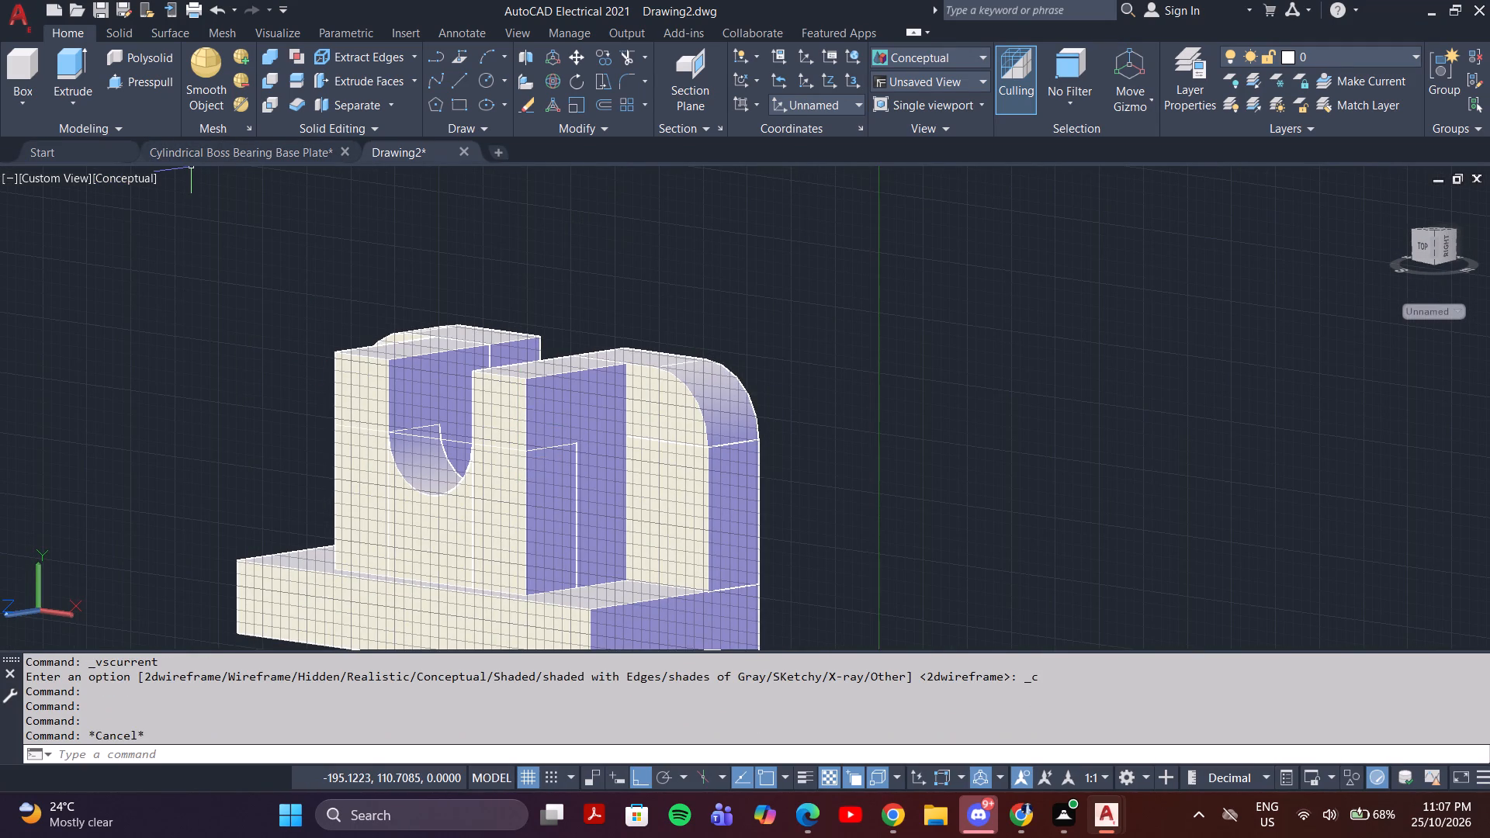
{"action": "key", "text": "Escape"}
{"action": "key", "text": "Escape"}
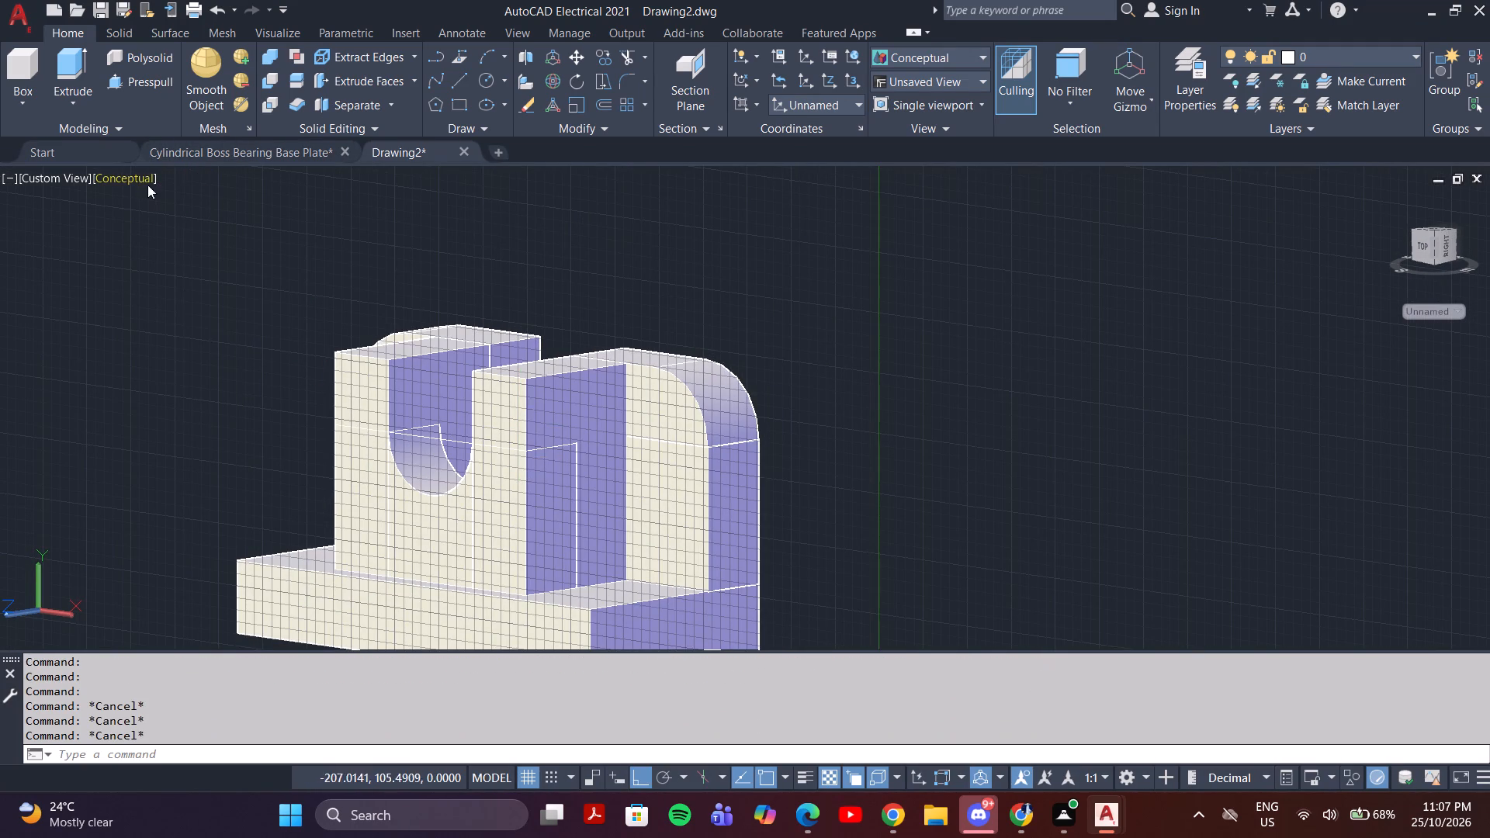
{"action": "left_click", "coordinate": [135, 177]}
{"action": "left_click", "coordinate": [172, 217]}
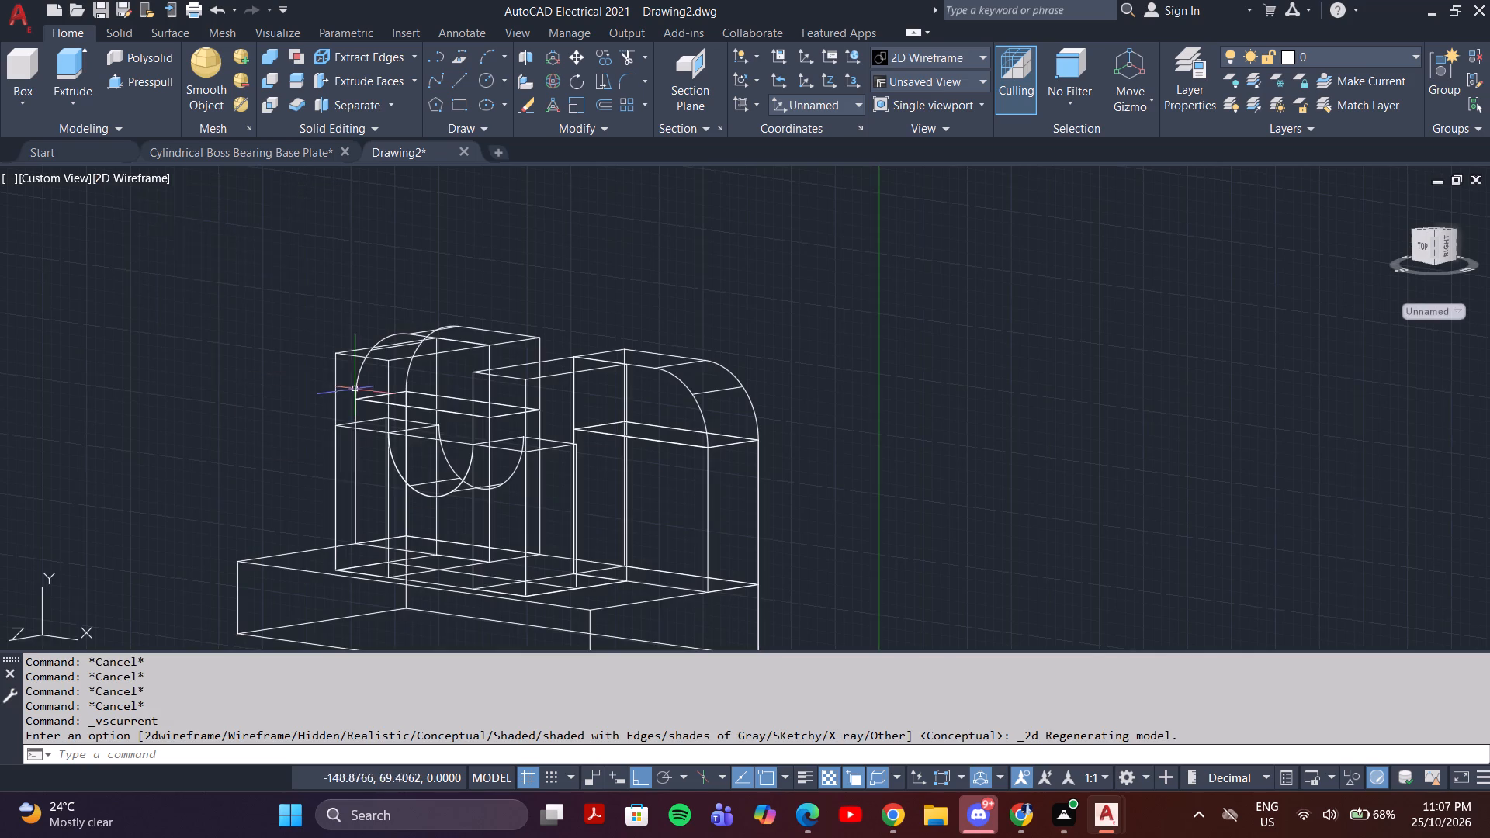
Draw lines from the spanning block's outer front top corner up to the right support block's top front corner, then 15 units toward the upright.
{"action": "middle_click_drag", "start_coordinate": [546, 452], "coordinate": [490, 505], "text": "shift"}
{"action": "middle_click_drag", "start_coordinate": [541, 484], "coordinate": [588, 442]}
{"action": "scroll", "coordinate": [586, 442], "scroll_direction": "up", "scroll_amount": 2}
{"action": "middle_click_drag", "start_coordinate": [505, 452], "coordinate": [687, 334], "text": "shift"}
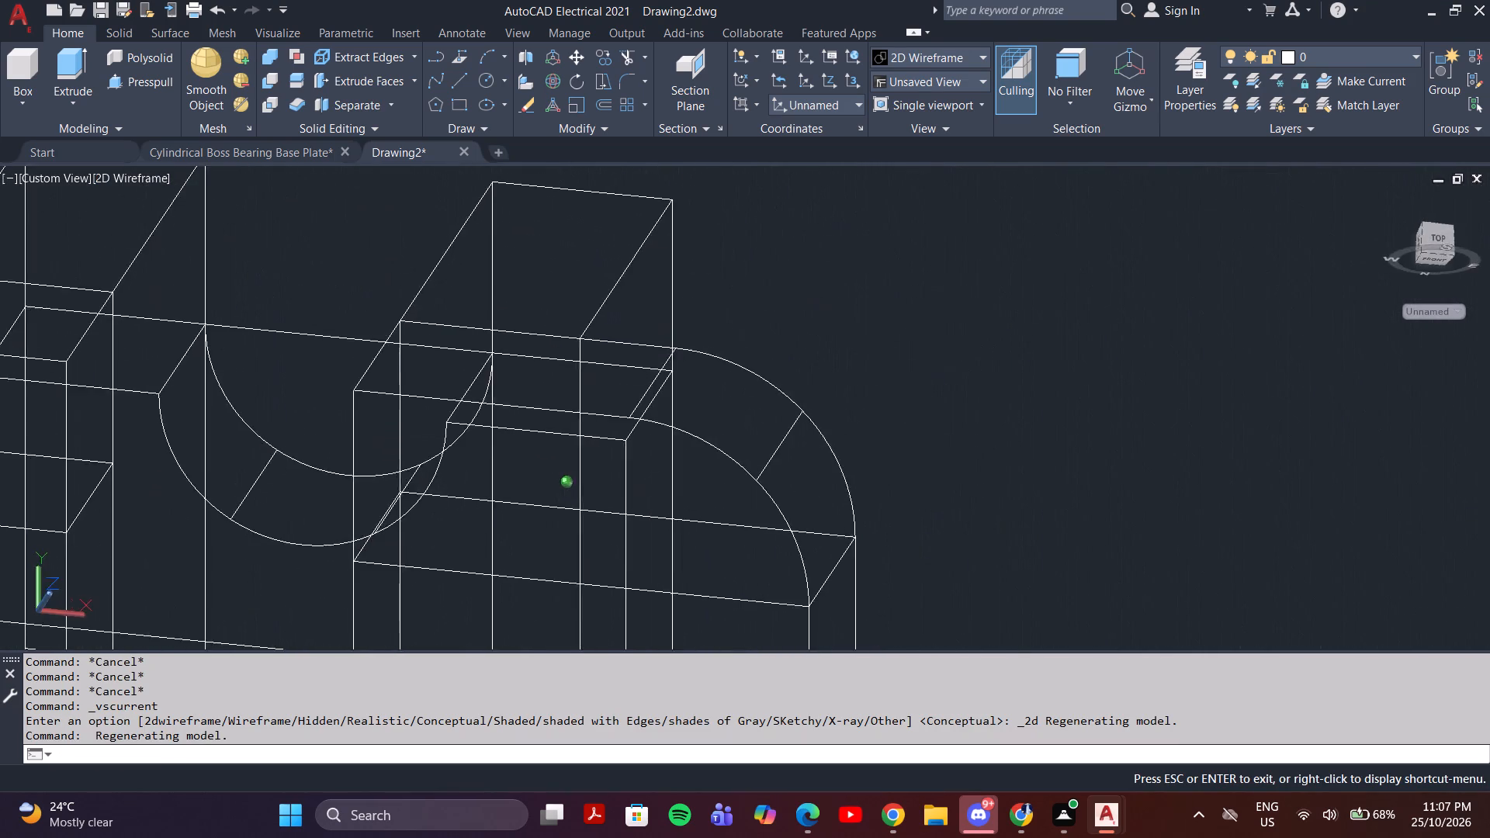
{"action": "middle_click_drag", "start_coordinate": [687, 334], "coordinate": [506, 414], "text": "shift"}
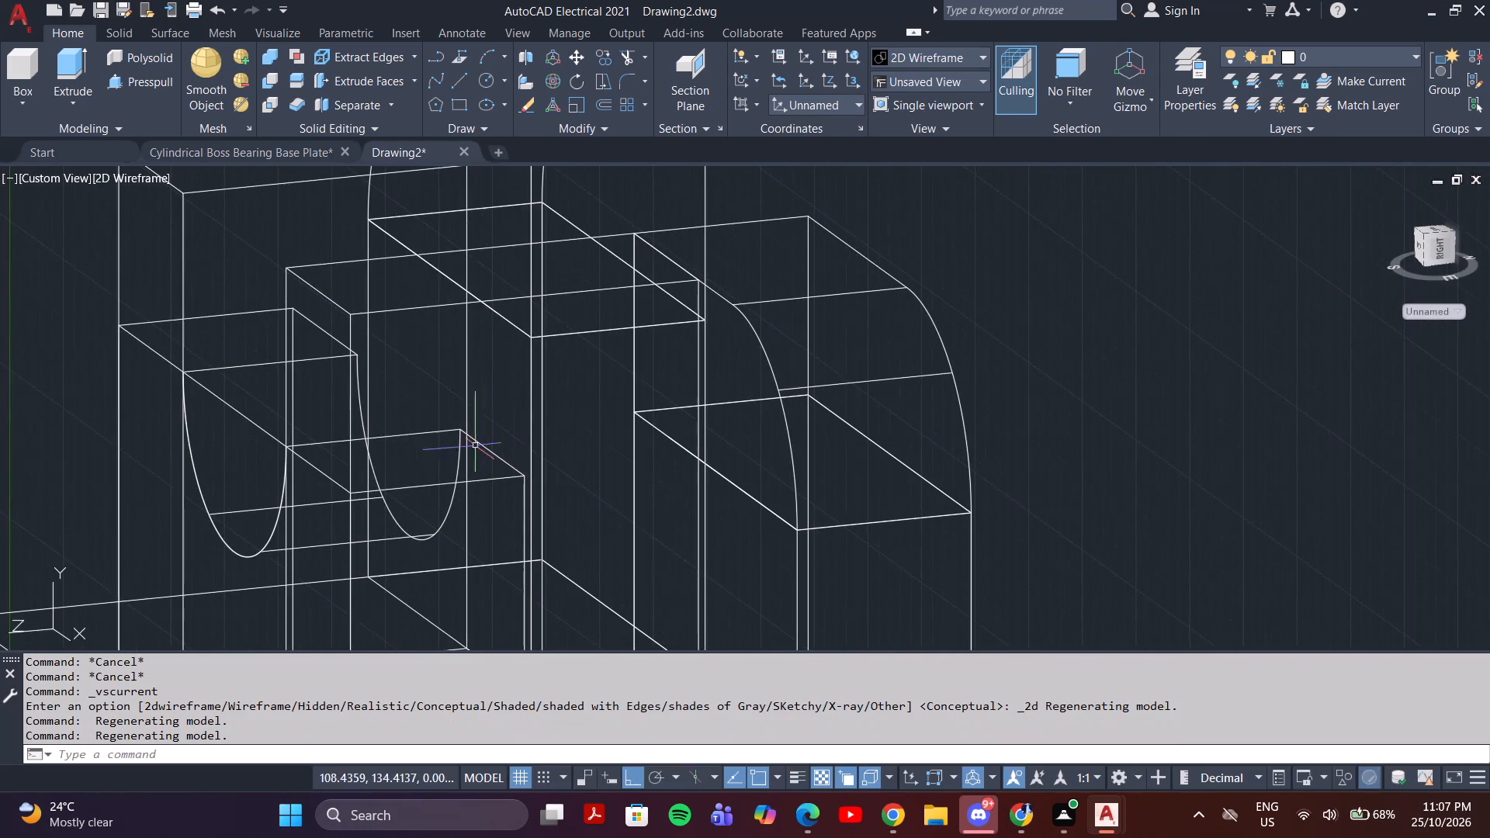
{"action": "key", "text": "l"}
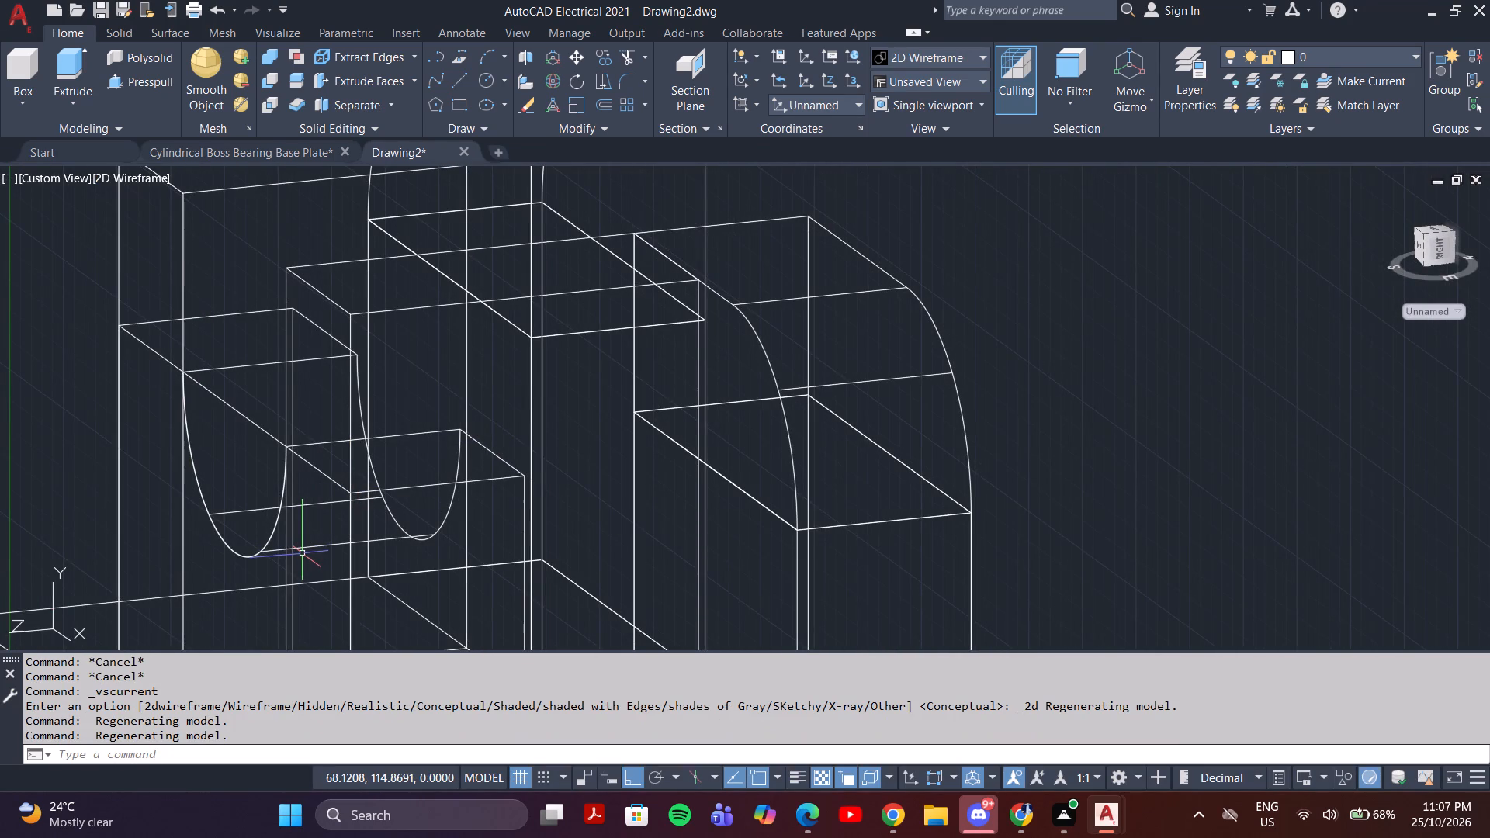
{"action": "key", "text": "Return"}
{"action": "scroll", "coordinate": [467, 435], "scroll_direction": "down", "scroll_amount": 2}
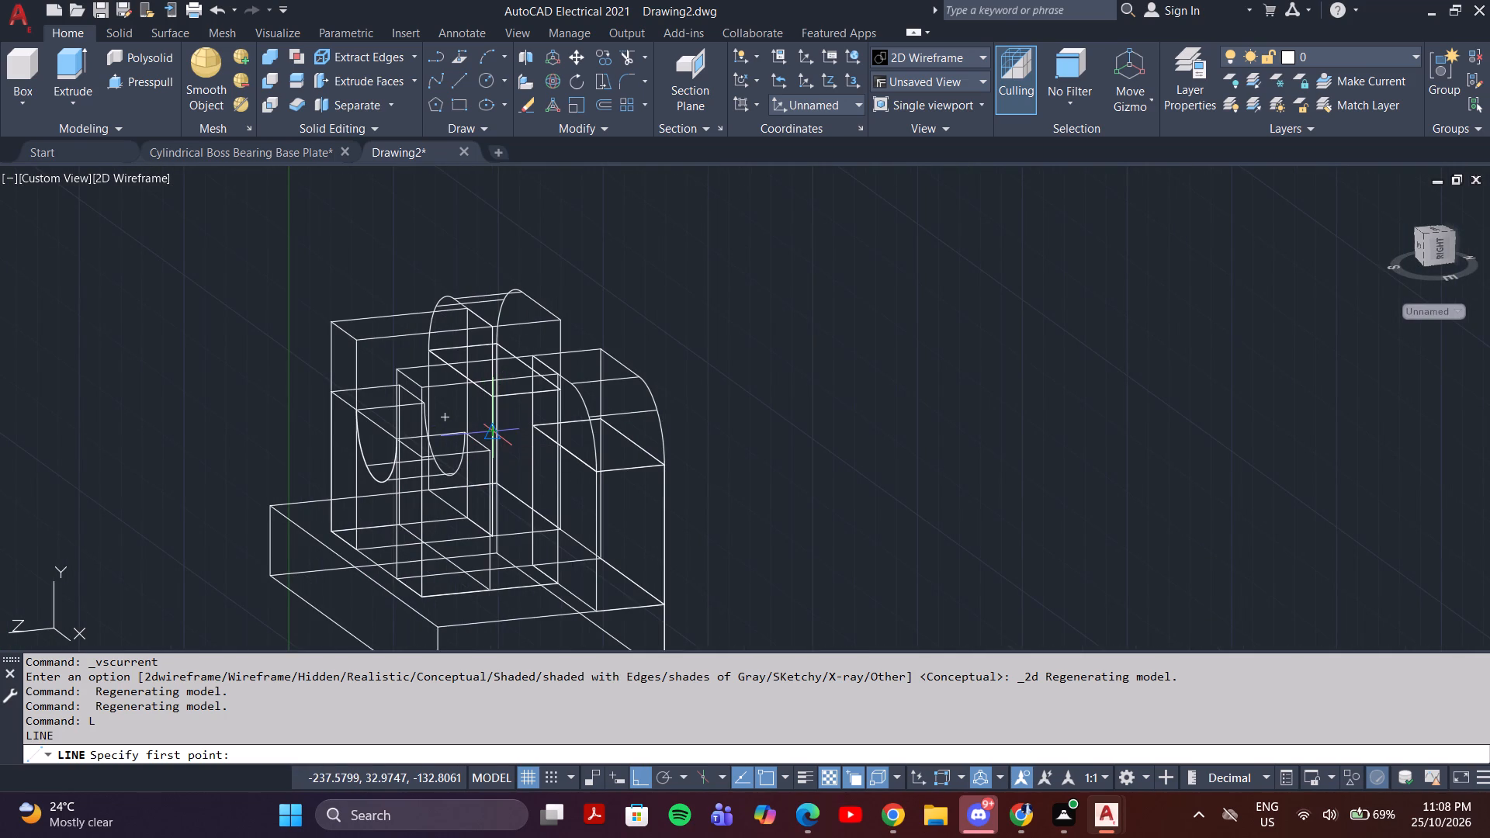
{"action": "middle_click_drag", "start_coordinate": [531, 497], "coordinate": [744, 516], "text": "shift"}
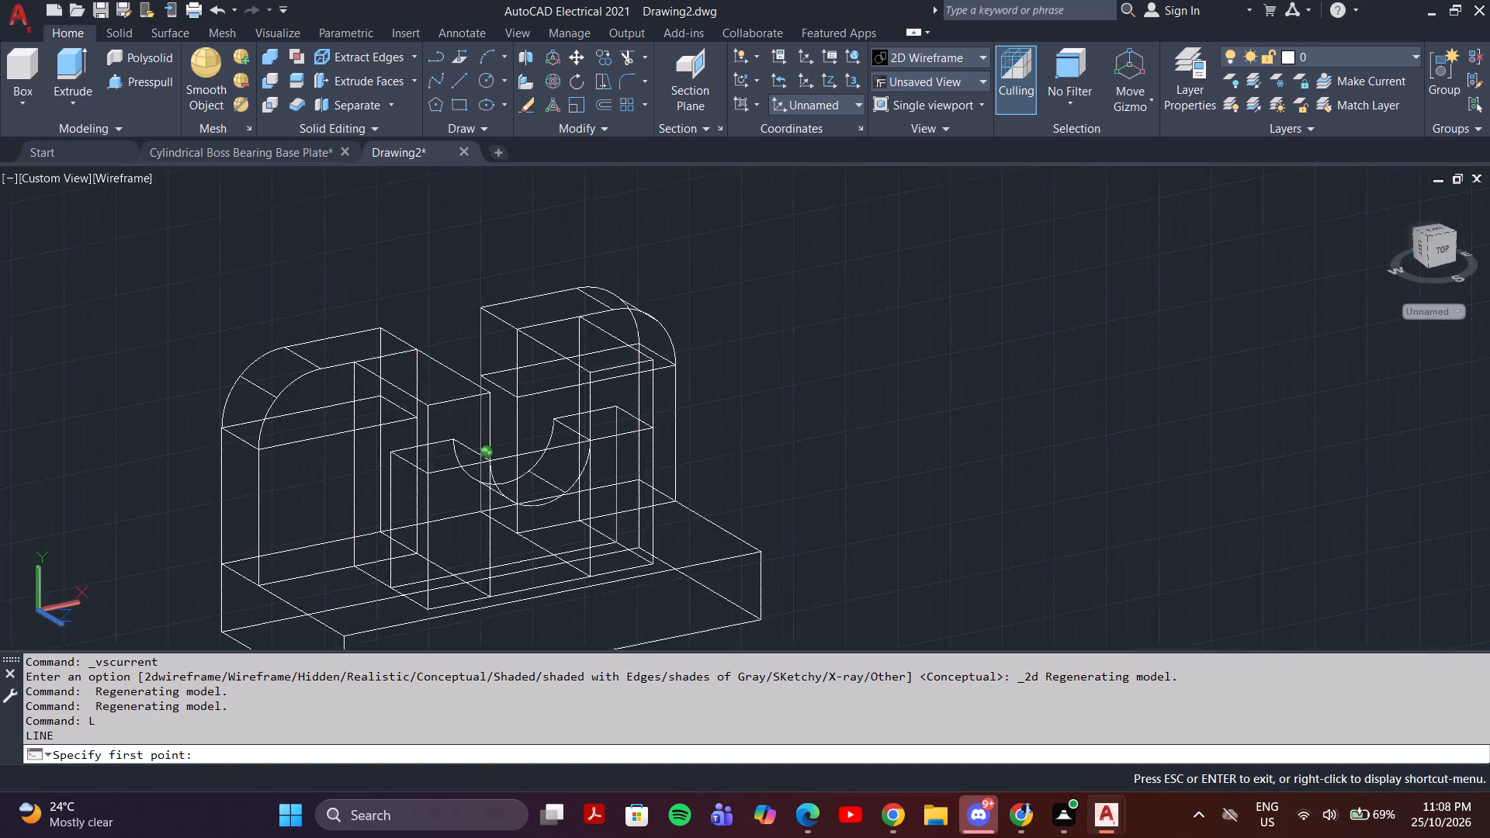
{"action": "middle_click_drag", "start_coordinate": [744, 516], "coordinate": [658, 553], "text": "shift"}
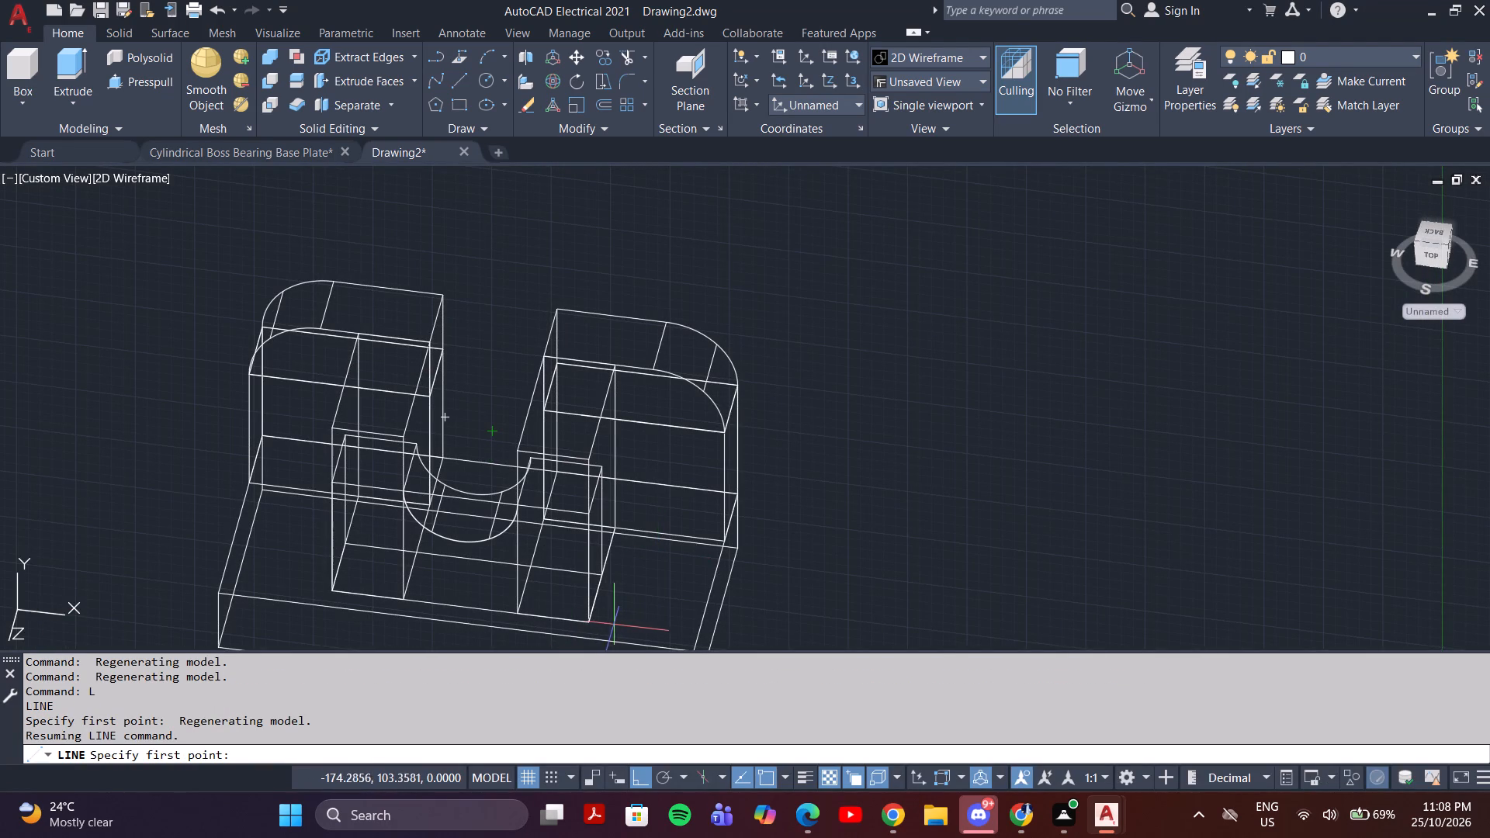
{"action": "middle_click_drag", "start_coordinate": [601, 595], "coordinate": [474, 523], "text": "shift"}
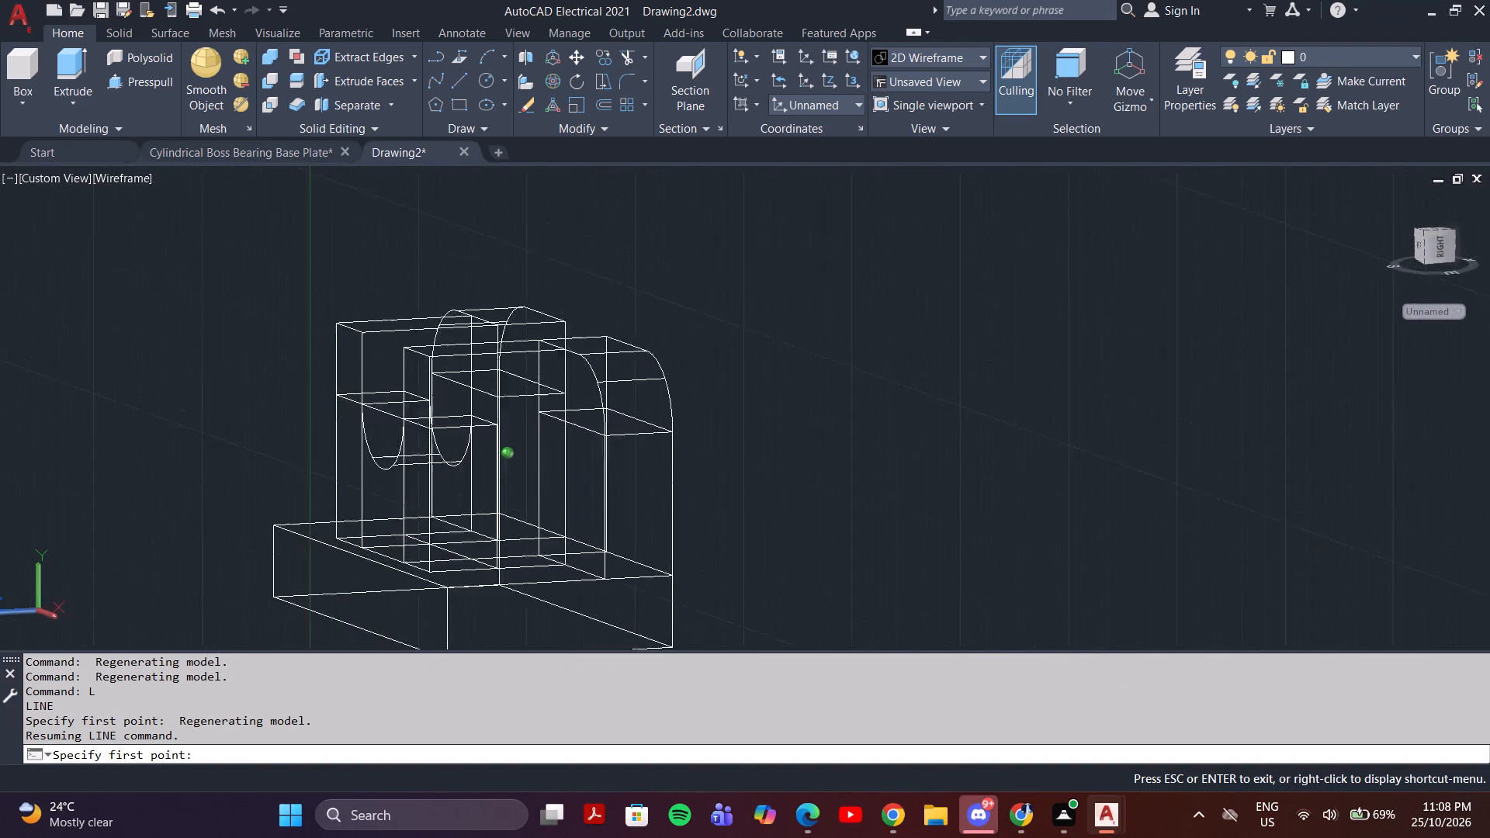
{"action": "middle_click_drag", "start_coordinate": [474, 523], "coordinate": [445, 515], "text": "shift"}
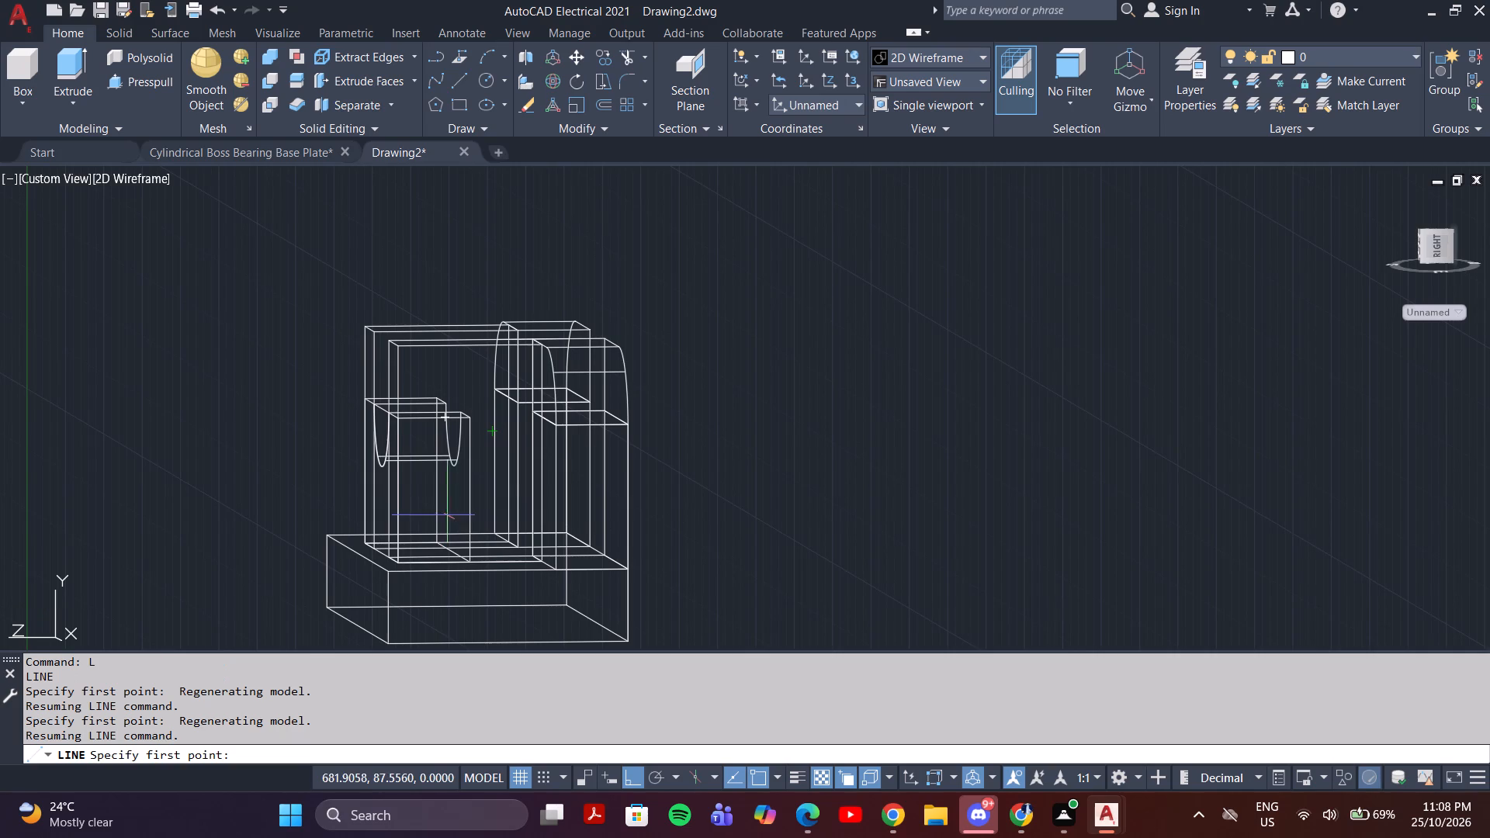
{"action": "middle_click_drag", "start_coordinate": [488, 512], "coordinate": [661, 531], "text": "shift"}
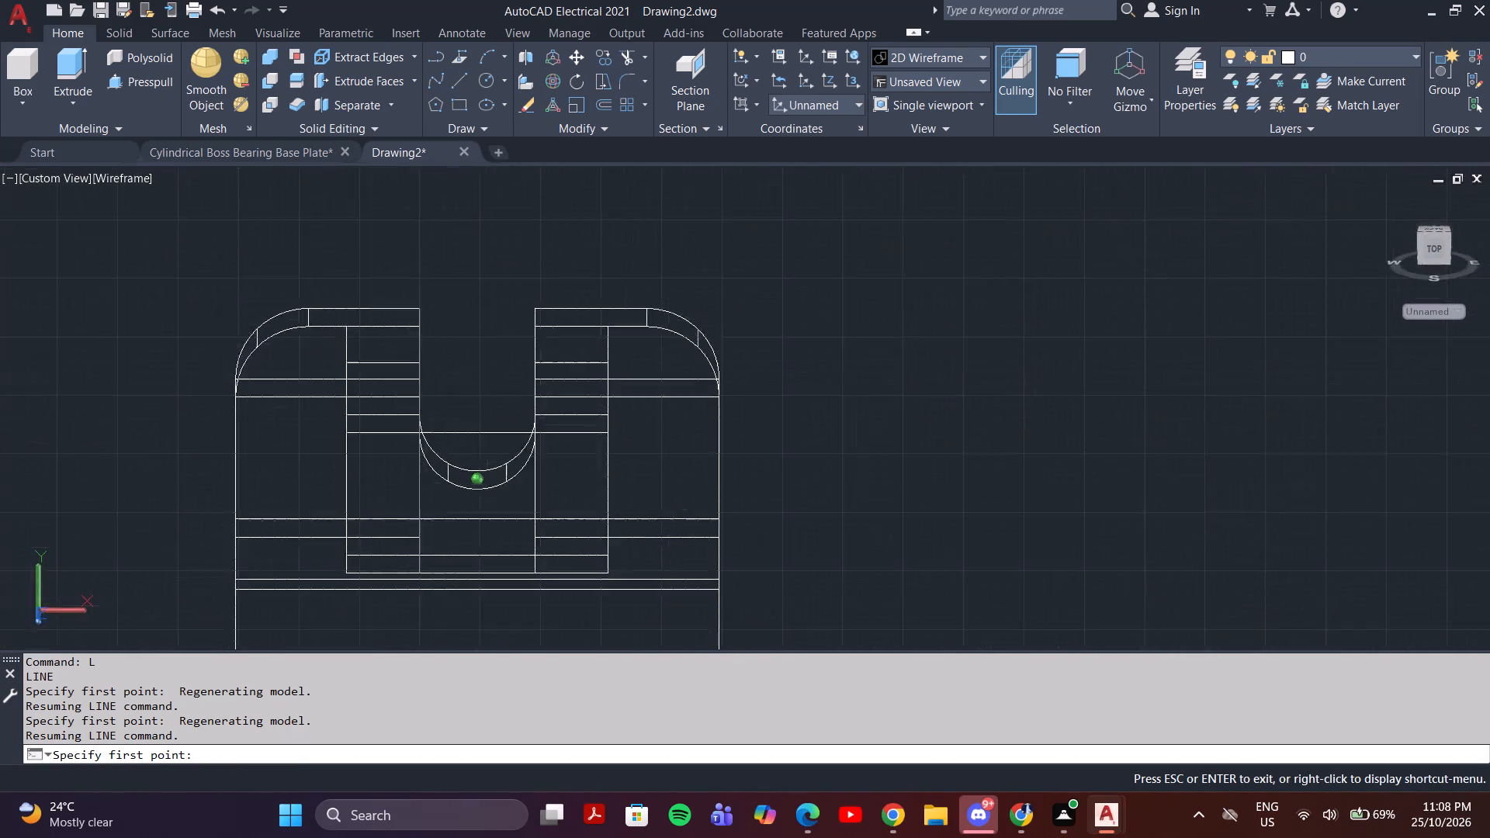
{"action": "middle_click_drag", "start_coordinate": [661, 531], "coordinate": [455, 513], "text": "shift"}
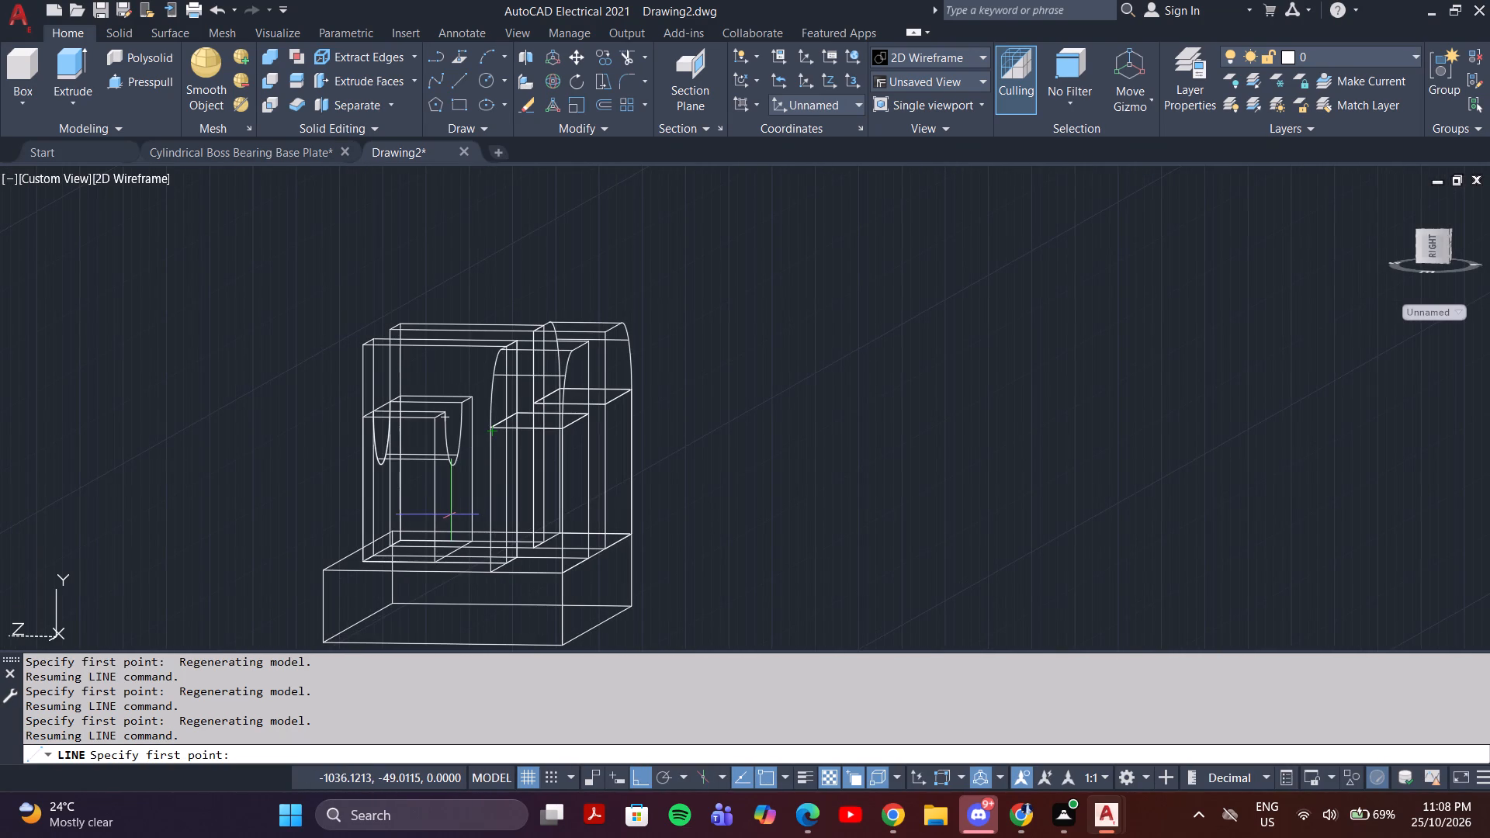
{"action": "key", "text": "l"}
{"action": "key", "text": "Return"}
{"action": "middle_click_drag", "start_coordinate": [415, 411], "coordinate": [581, 470]}
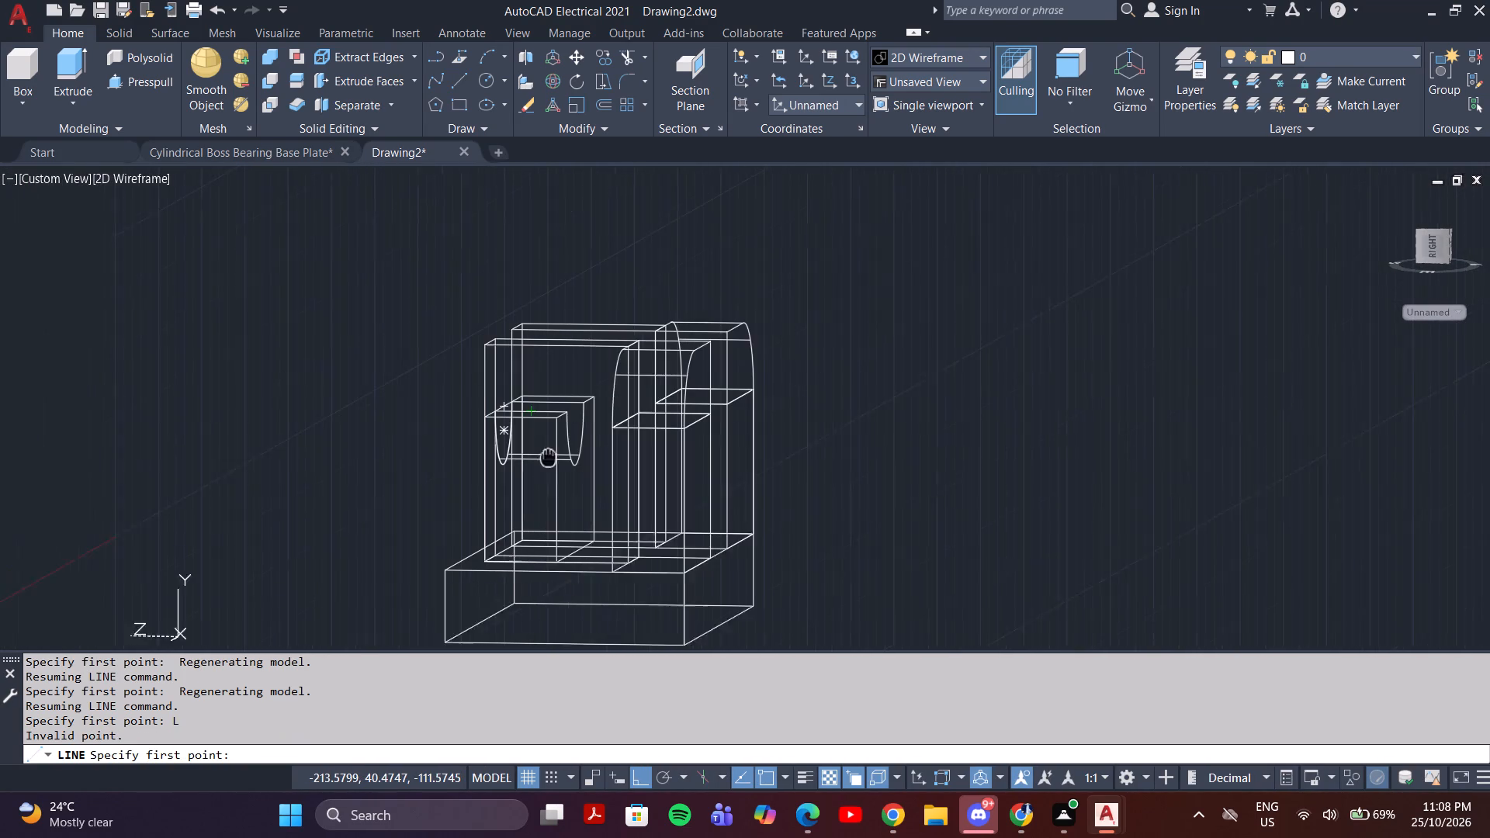
{"action": "middle_click_drag", "start_coordinate": [581, 470], "coordinate": [611, 484]}
{"action": "scroll", "coordinate": [576, 428], "scroll_direction": "up", "scroll_amount": 2}
{"action": "middle_click_drag", "start_coordinate": [575, 428], "coordinate": [656, 416], "text": "shift"}
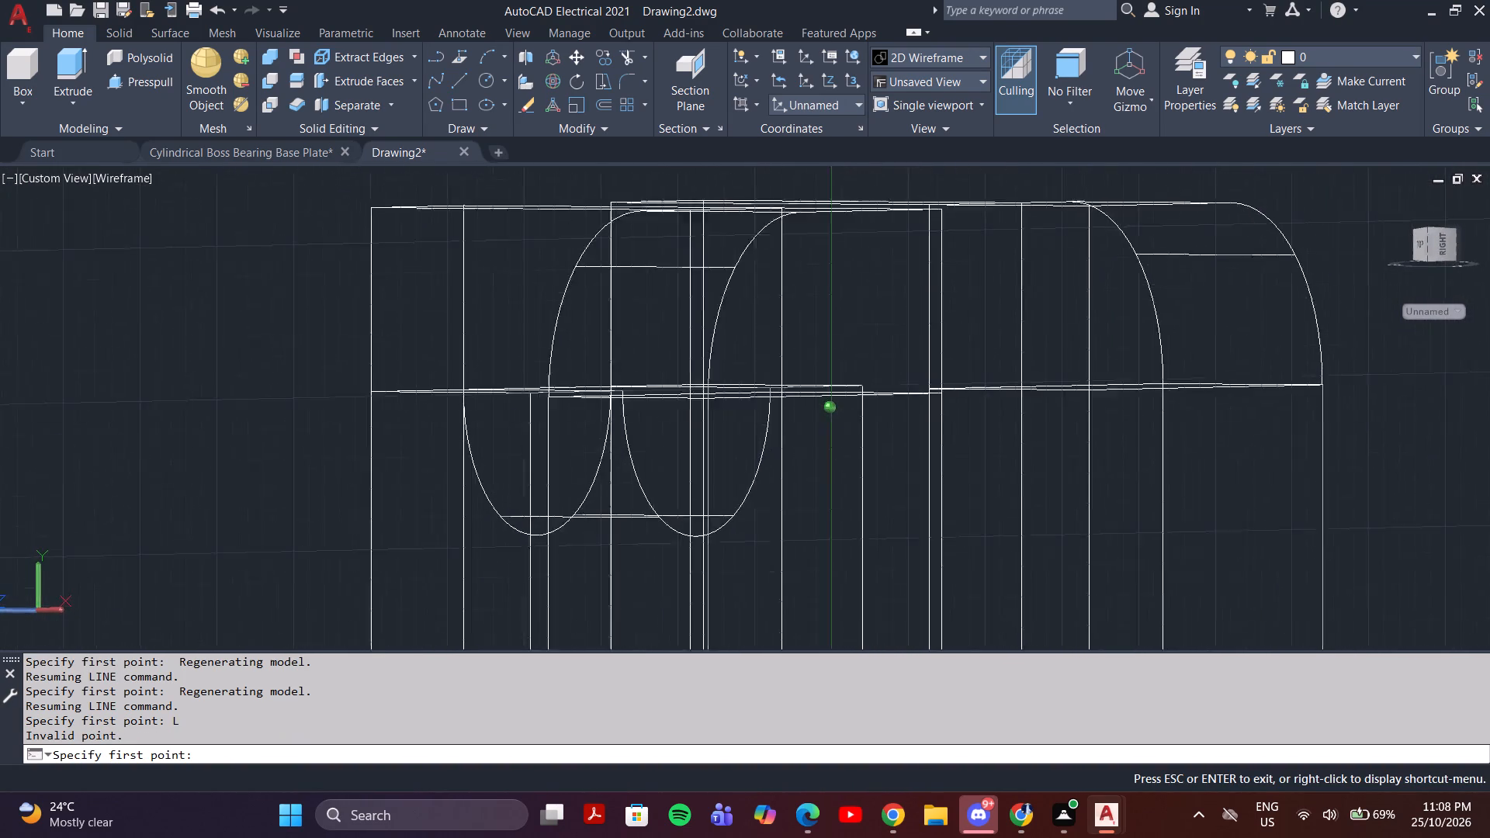
{"action": "middle_click_drag", "start_coordinate": [656, 416], "coordinate": [644, 428], "text": "shift"}
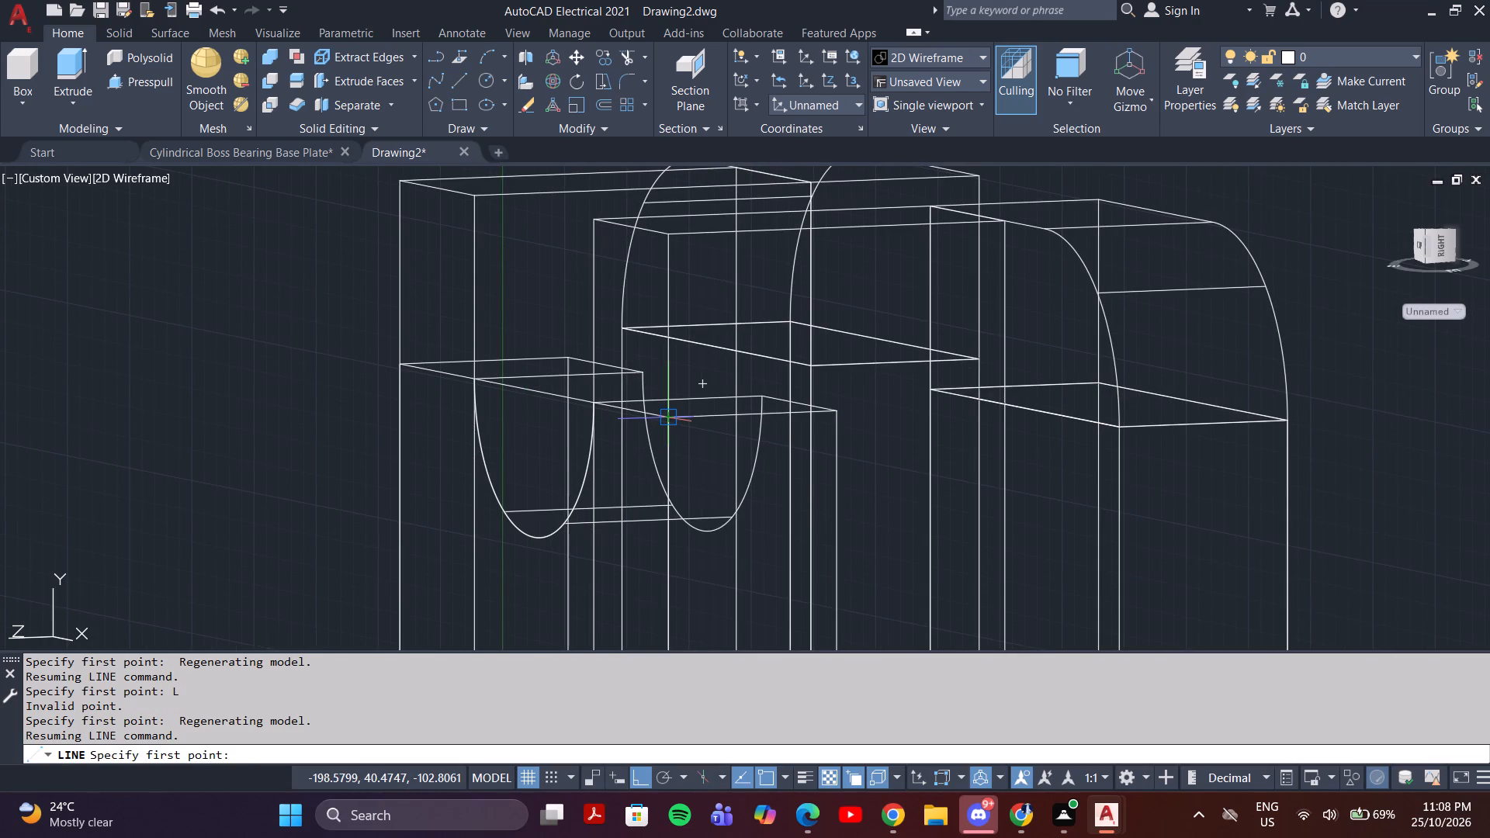
{"action": "left_click", "coordinate": [668, 417]}
{"action": "left_click", "coordinate": [666, 236]}
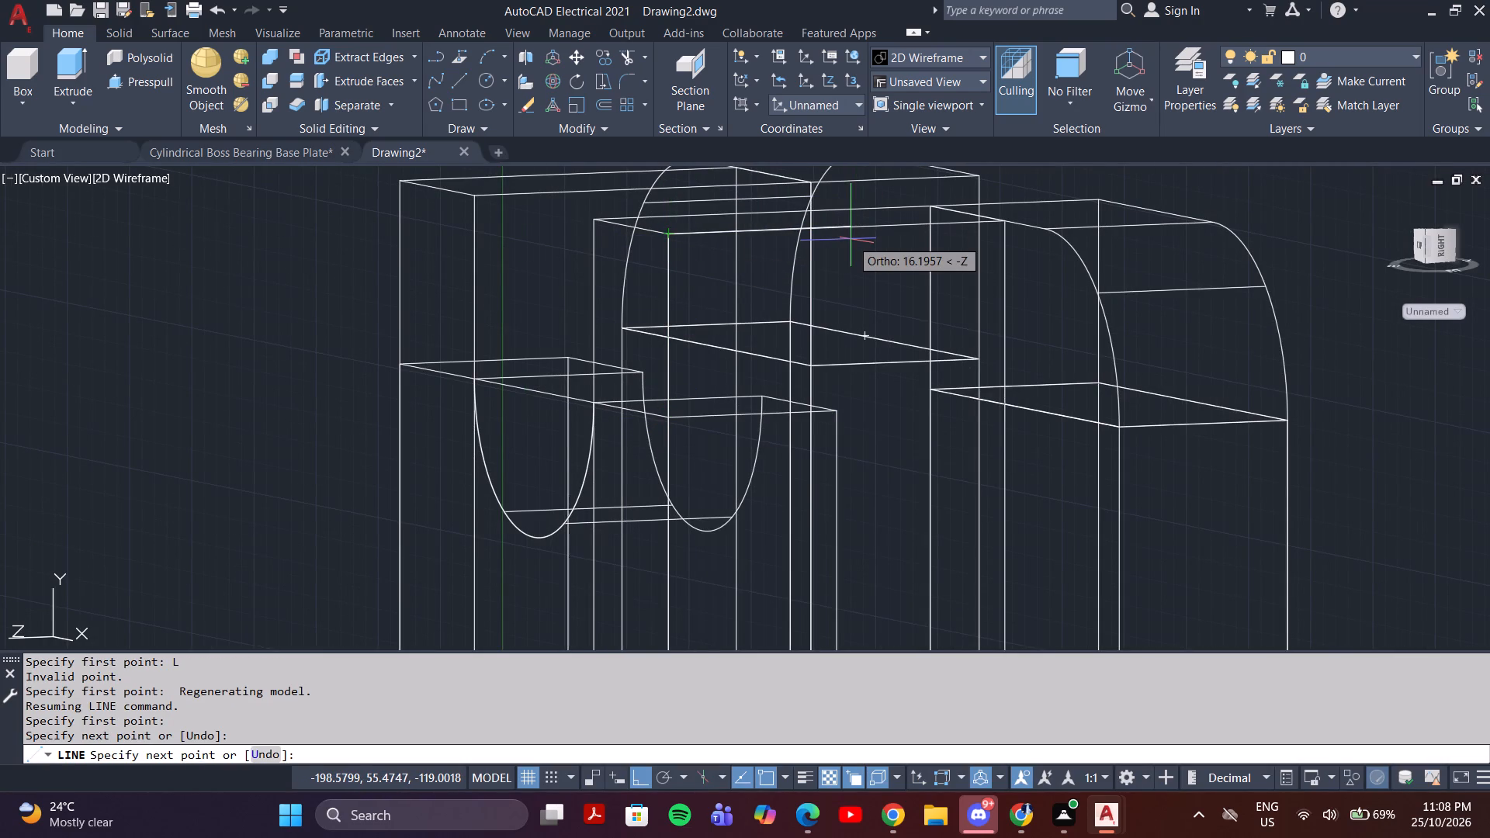
{"action": "type", "text": "15"}
{"action": "key", "text": "Return"}
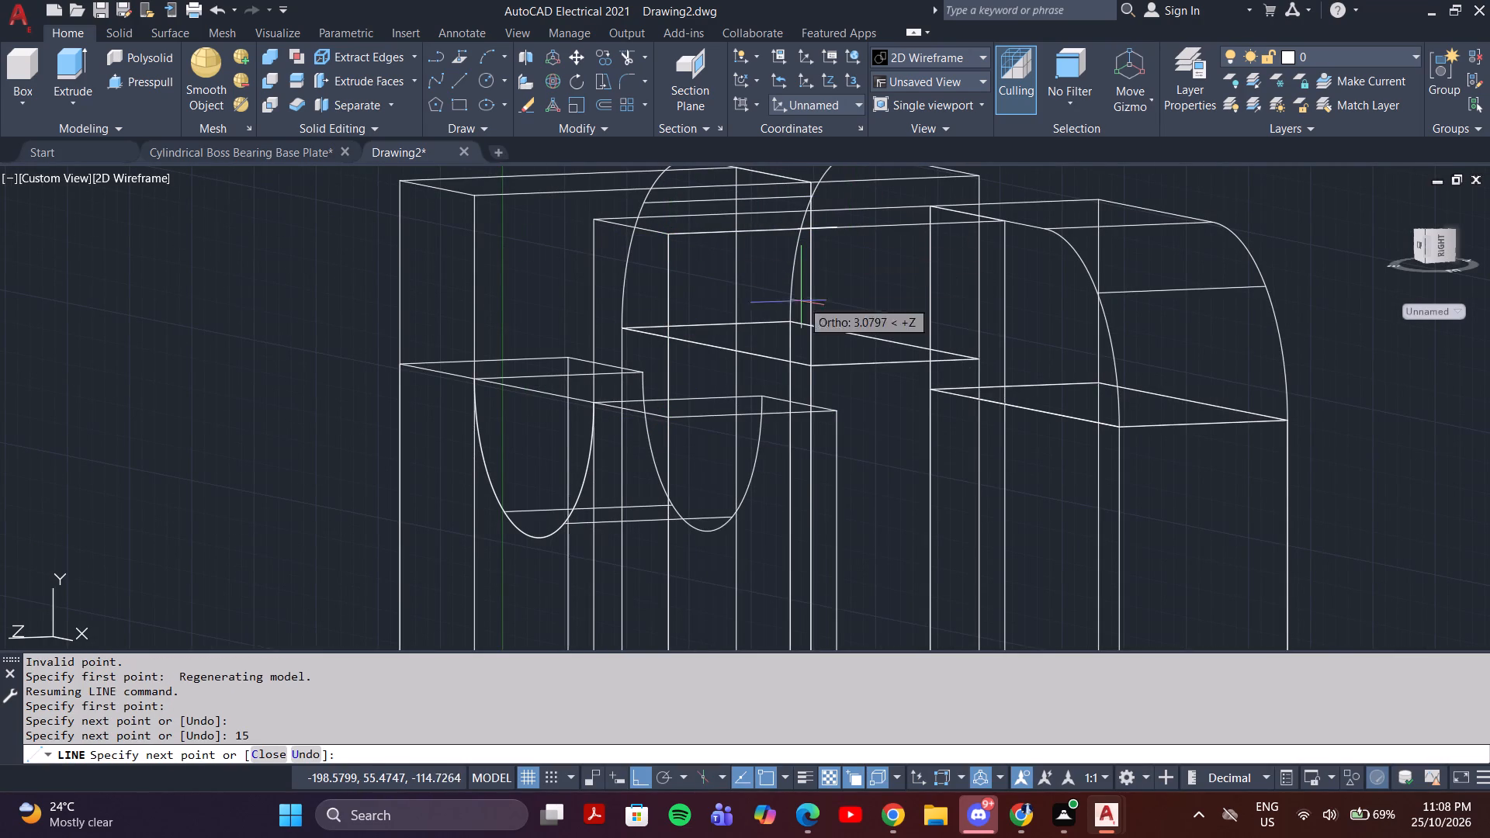
With Ortho off, close the triangle with a diagonal line back to the spanning block's outer front top corner.
{"action": "key", "text": "F8"}
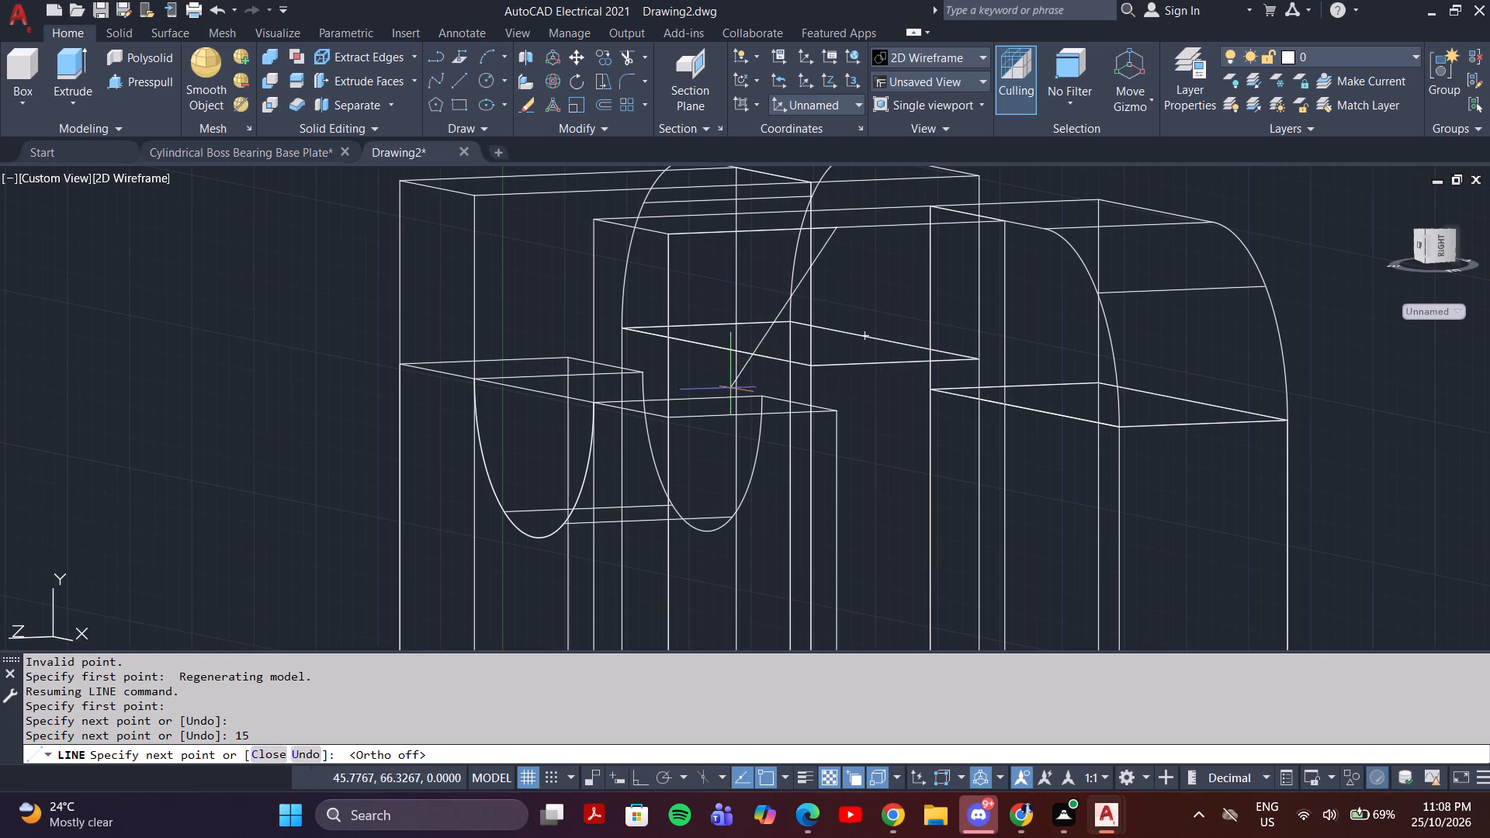
{"action": "middle_click_drag", "start_coordinate": [687, 424], "coordinate": [739, 440]}
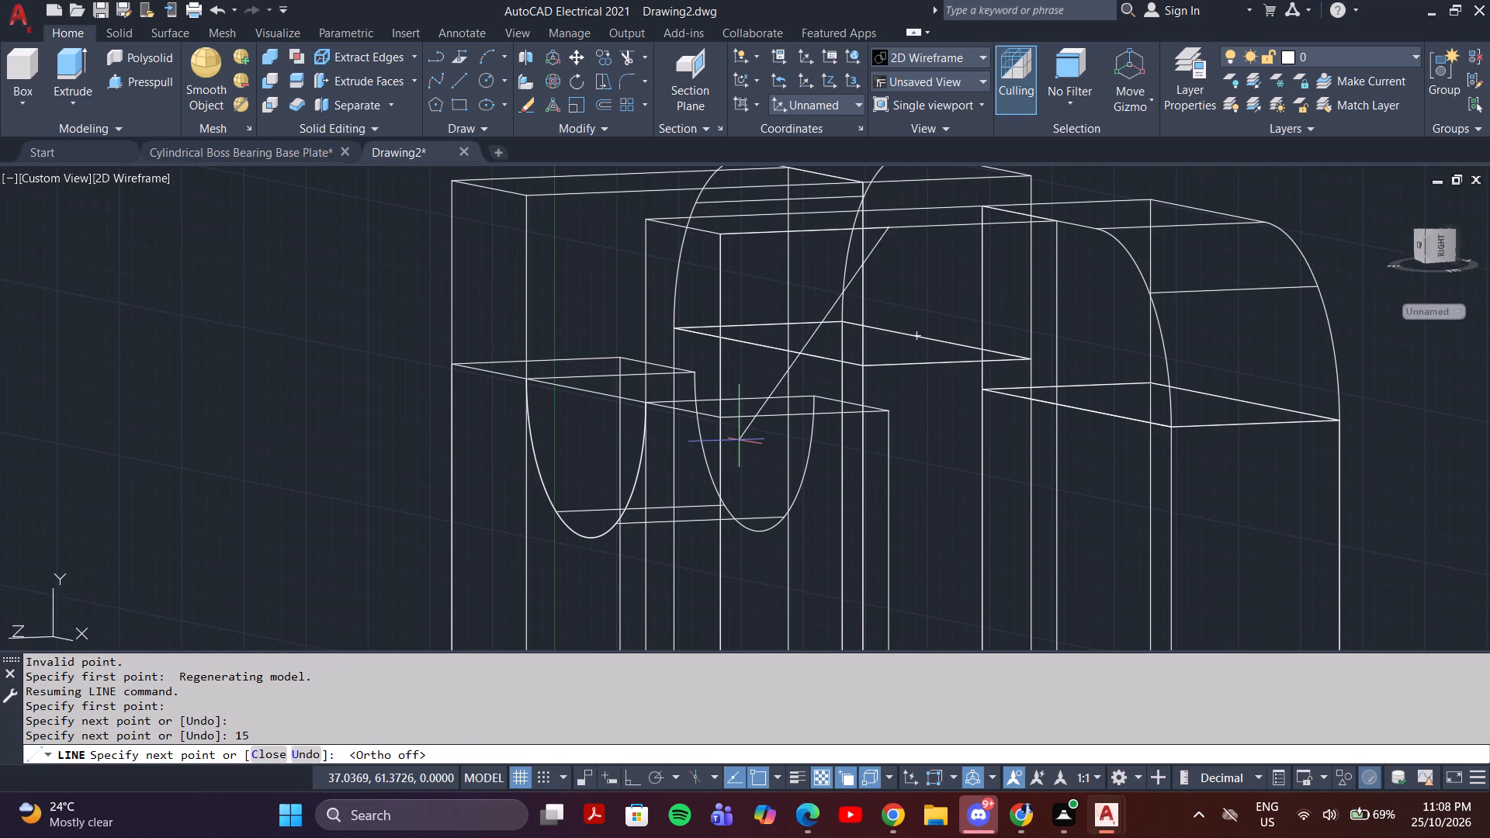
{"action": "middle_click_drag", "start_coordinate": [744, 442], "coordinate": [767, 385], "text": "shift"}
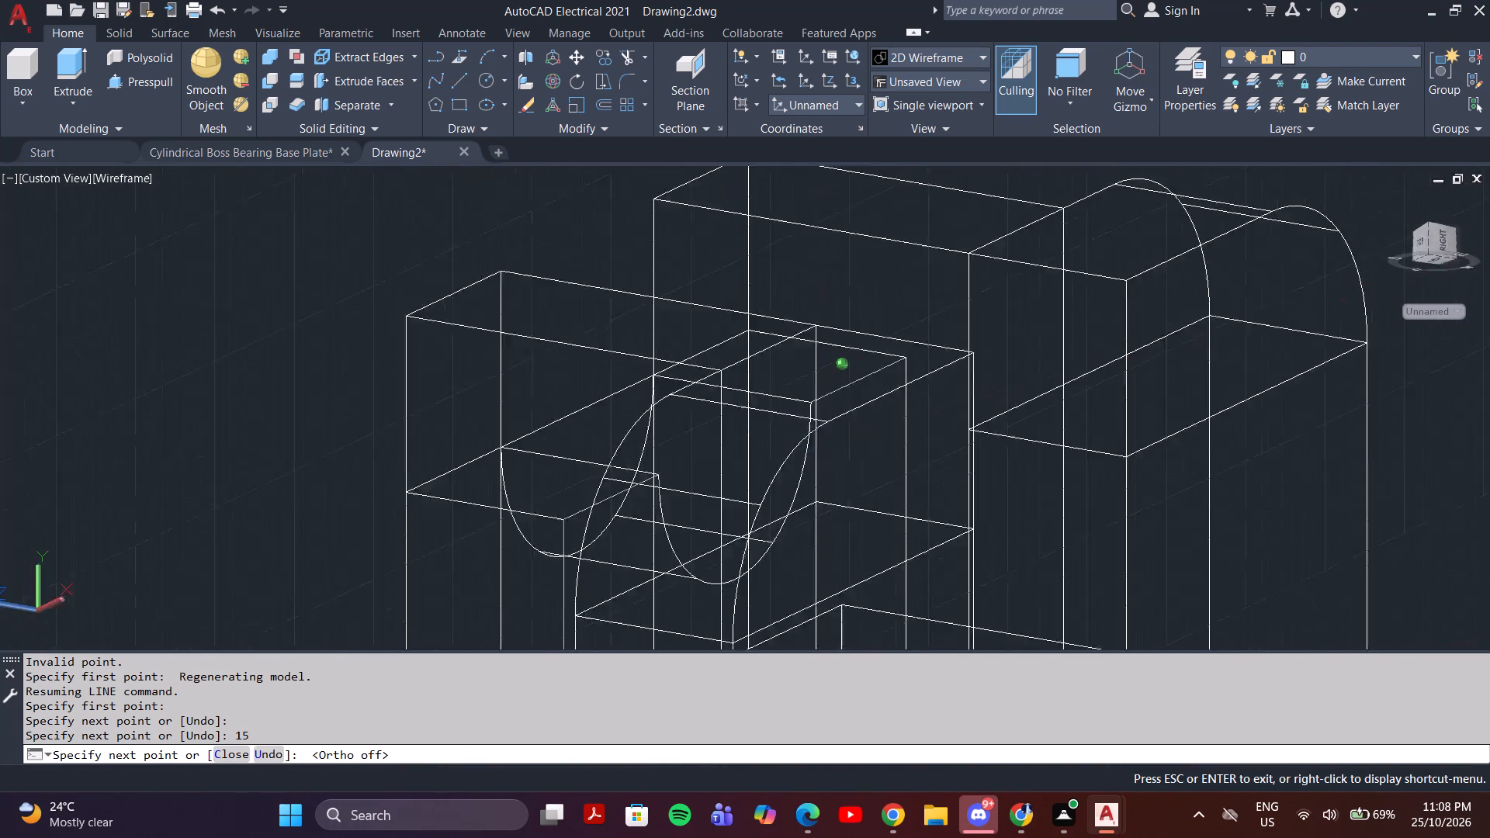
{"action": "middle_click_drag", "start_coordinate": [767, 385], "coordinate": [634, 427], "text": "shift"}
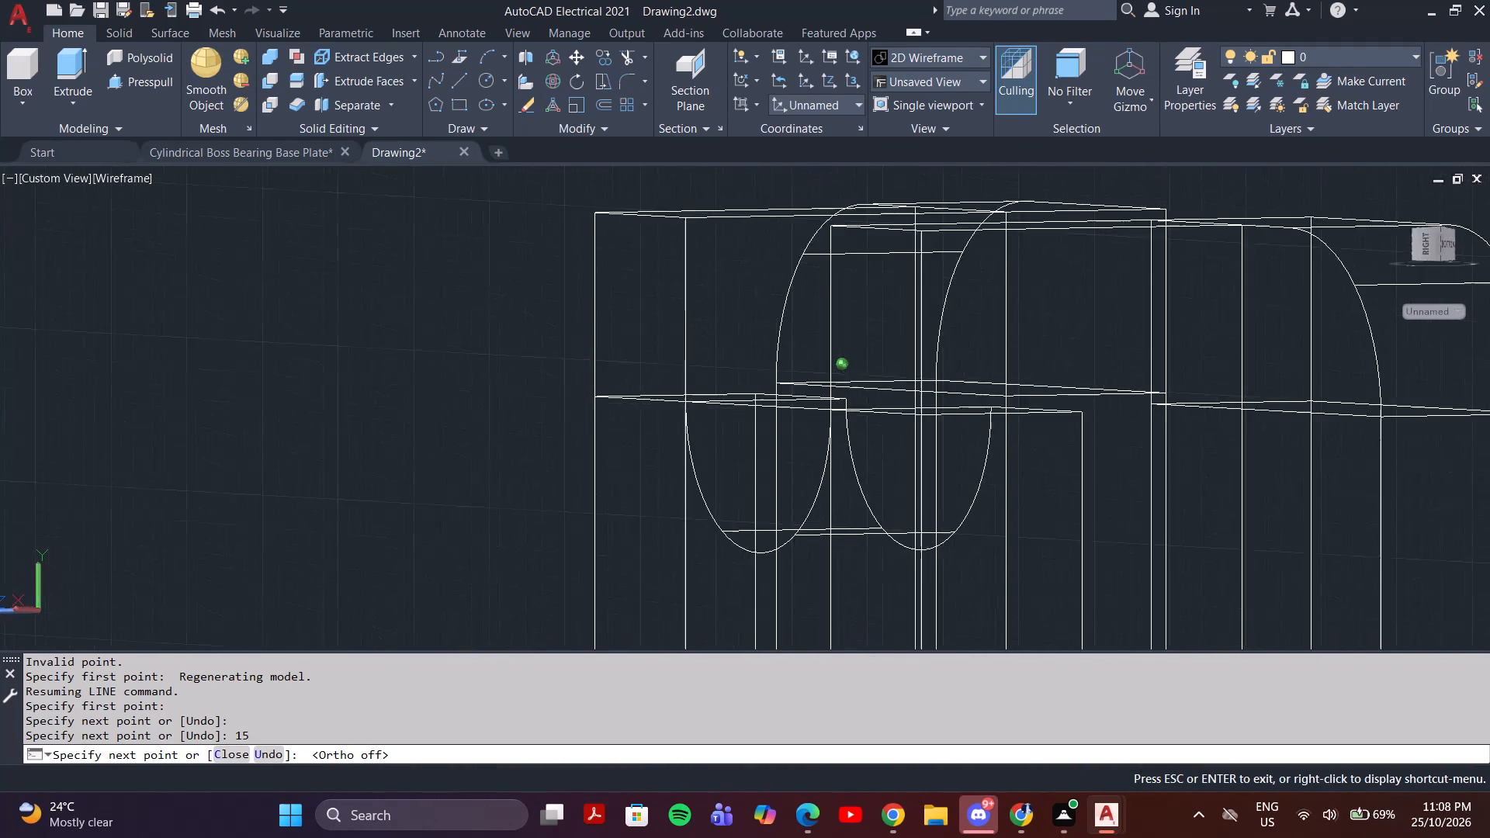
{"action": "middle_click_drag", "start_coordinate": [634, 427], "coordinate": [921, 445], "text": "shift"}
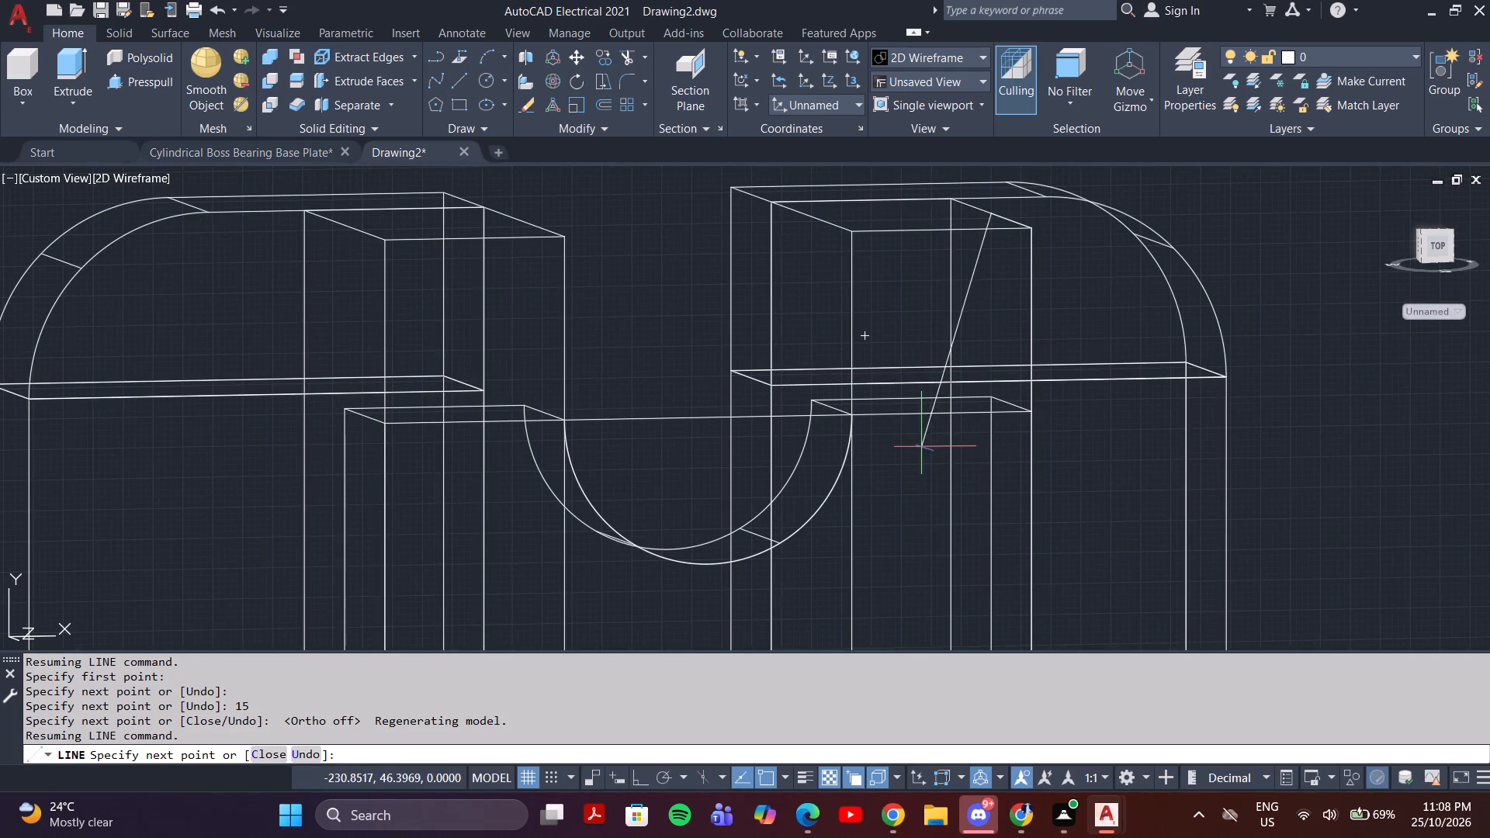
{"action": "middle_click_drag", "start_coordinate": [1108, 424], "coordinate": [967, 428], "text": "shift"}
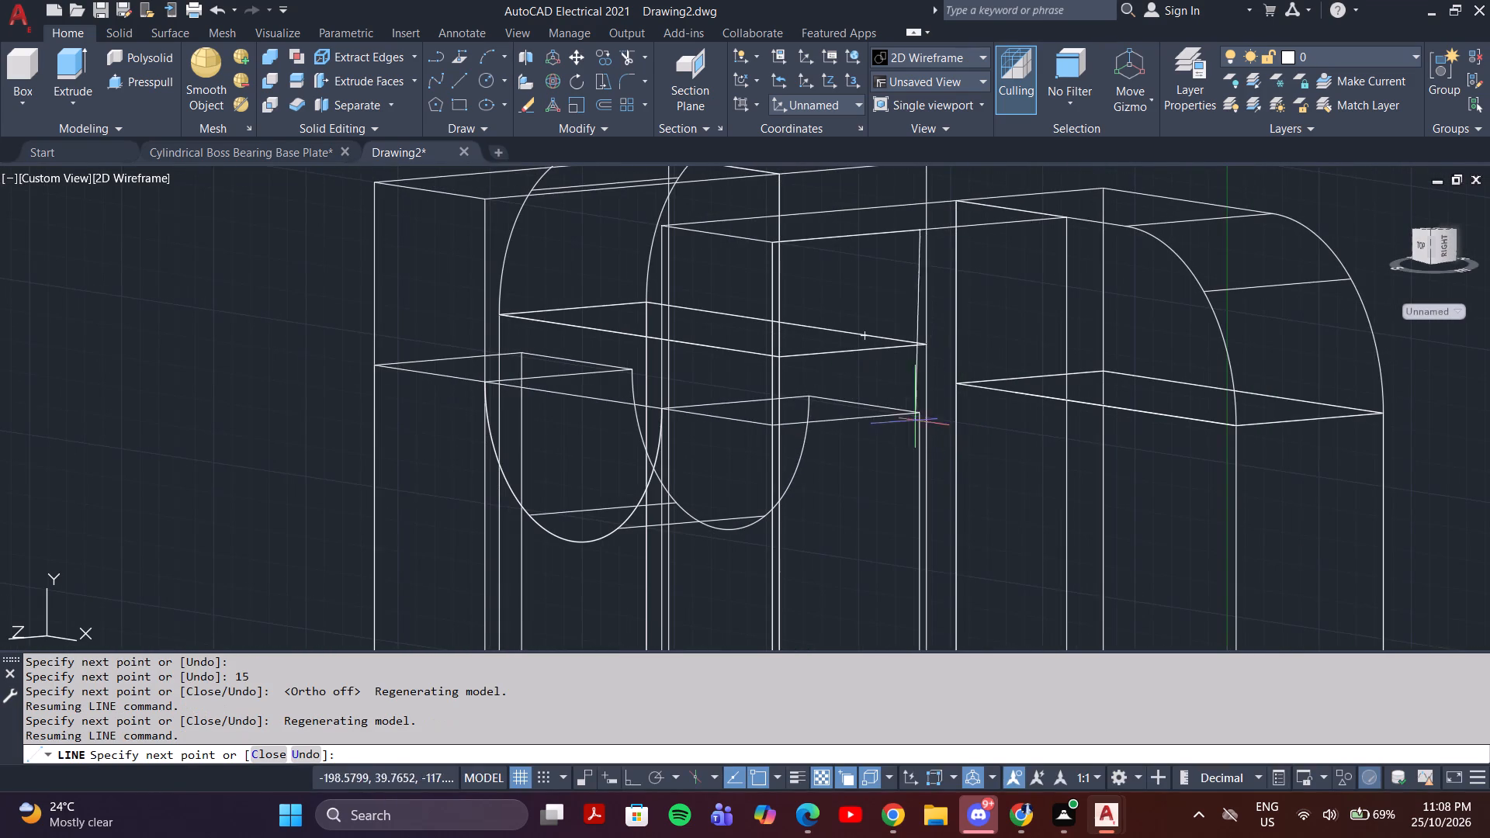
{"action": "middle_click_drag", "start_coordinate": [812, 423], "coordinate": [854, 427], "text": "shift"}
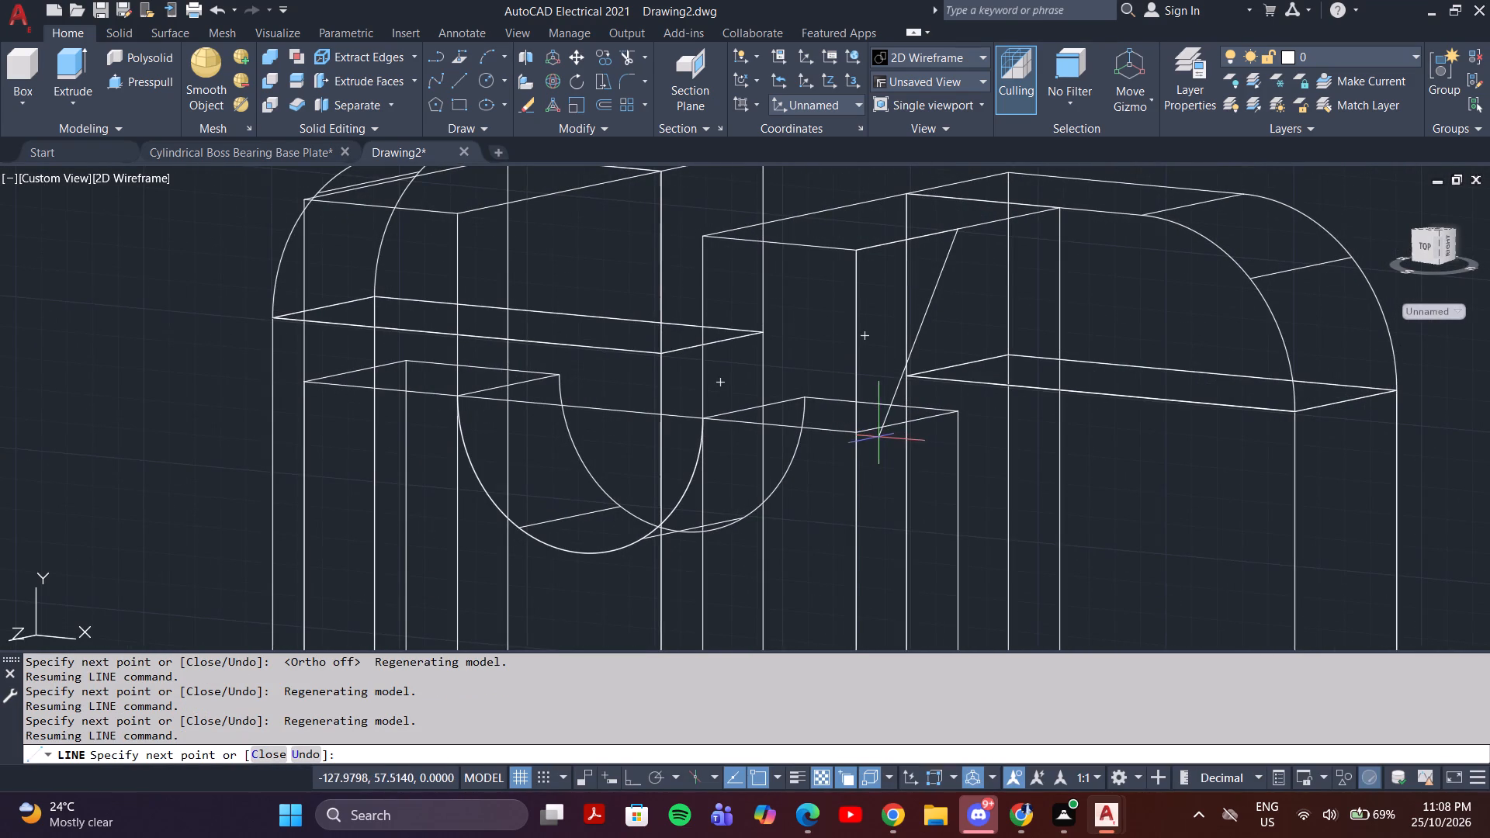
{"action": "left_click", "coordinate": [858, 431]}
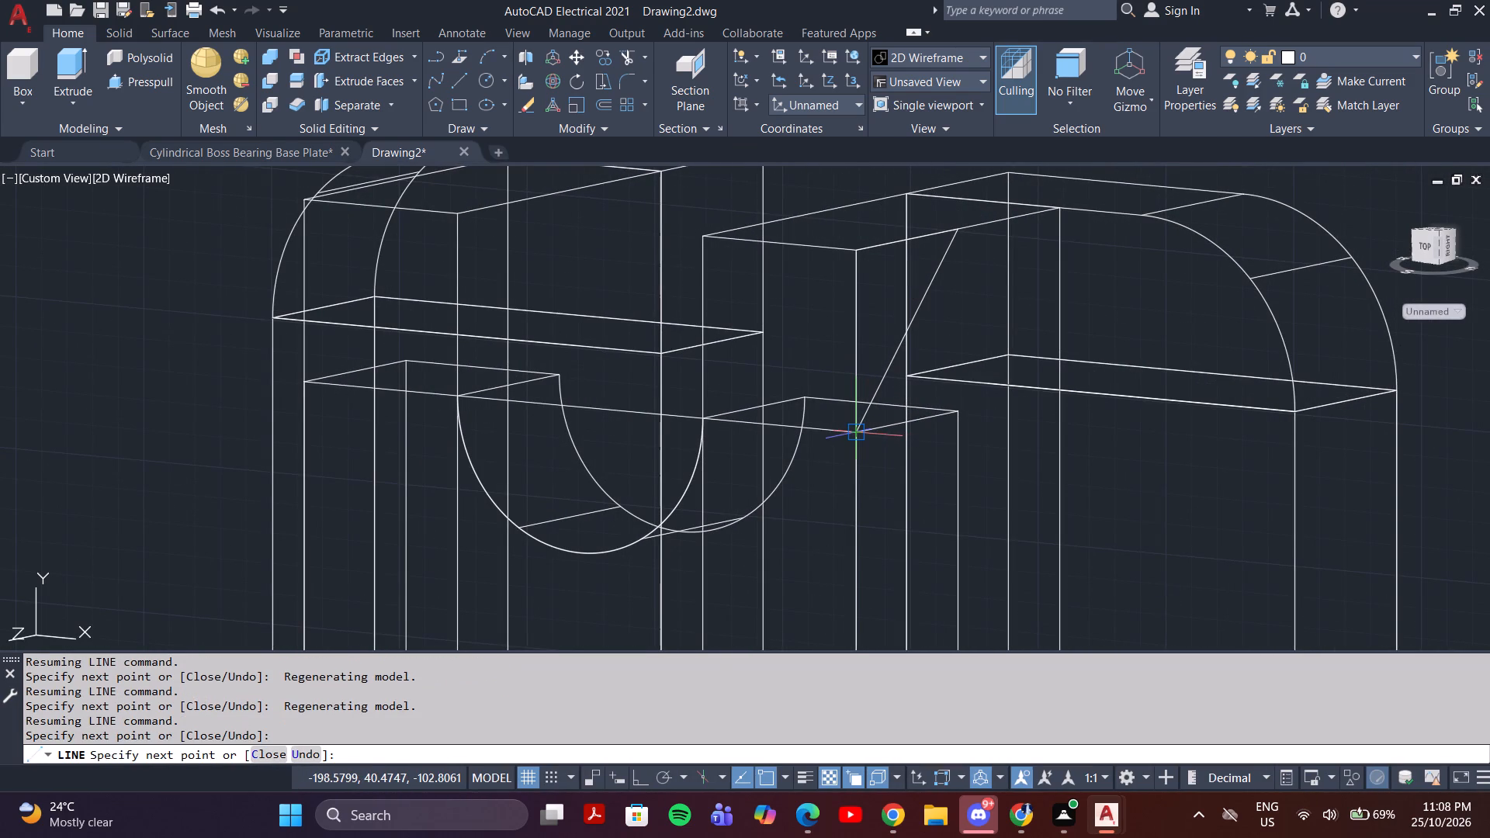
{"action": "key", "text": "Escape"}
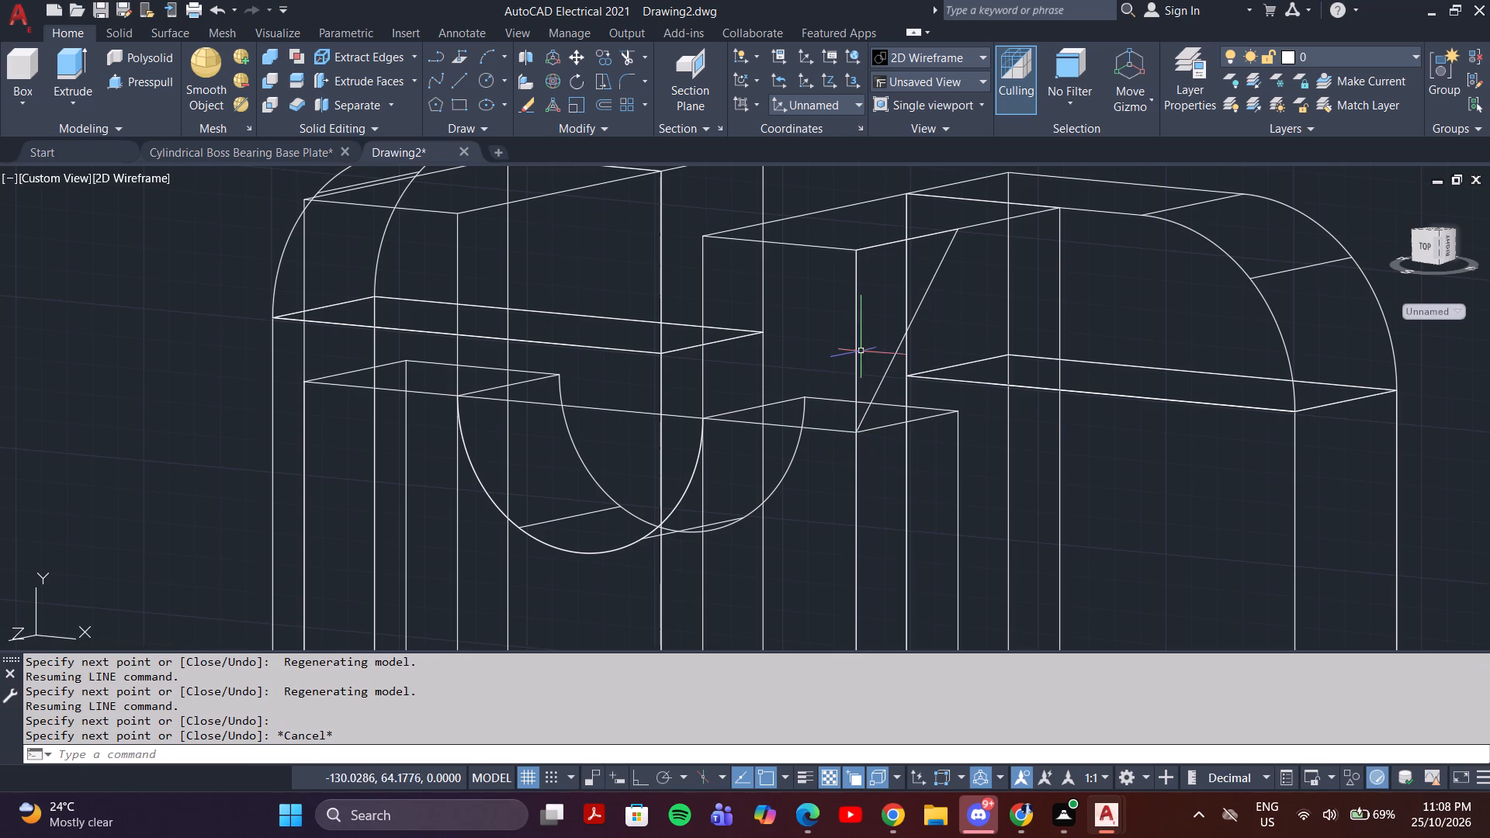
Join the vertical, top and diagonal lines on the right support block's outer side into one 3D polyline.
{"action": "left_click", "coordinate": [854, 331]}
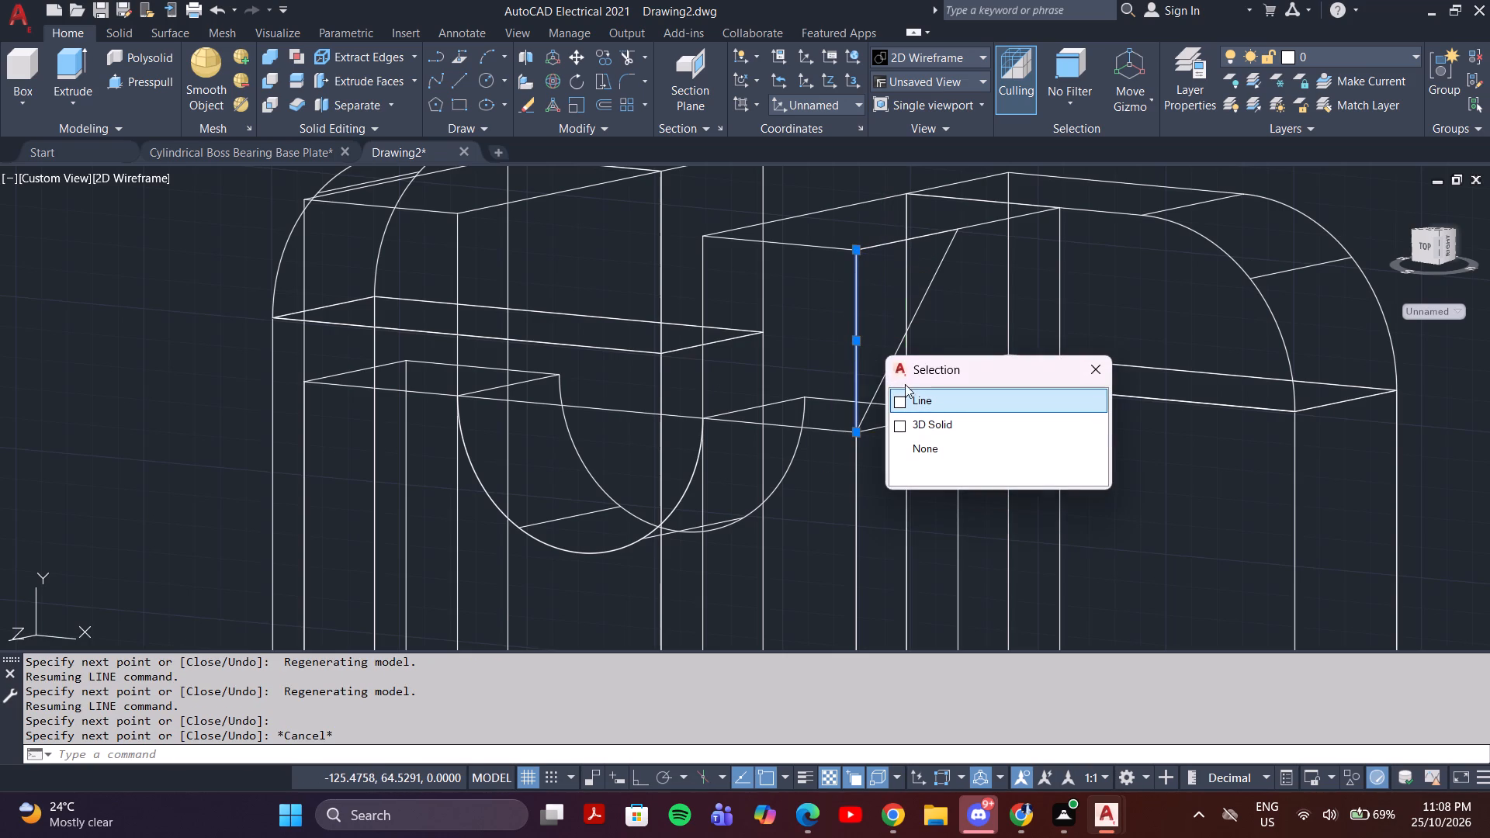
{"action": "left_click", "coordinate": [899, 400]}
{"action": "left_click", "coordinate": [892, 244]}
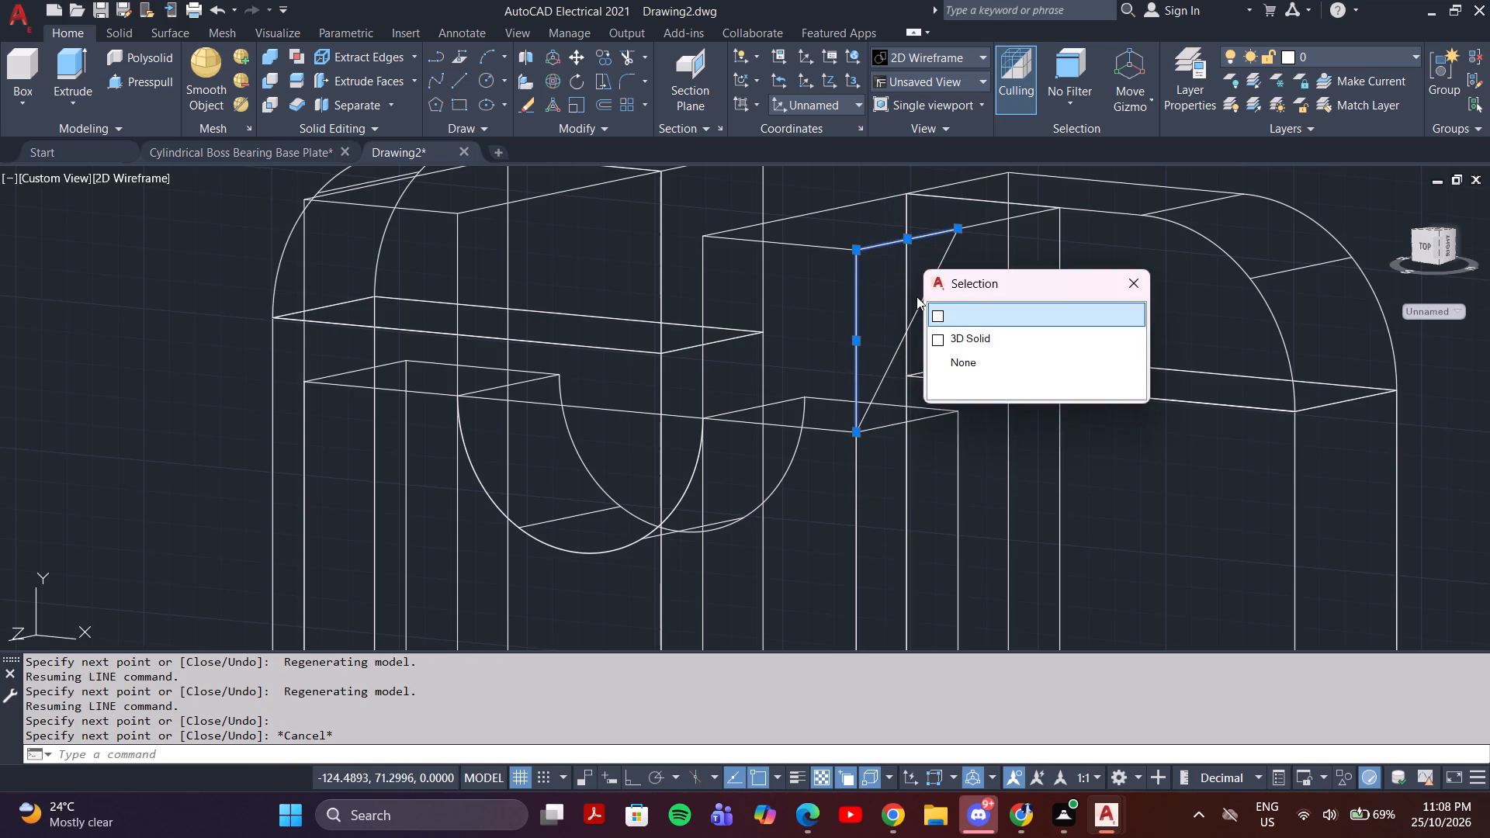
{"action": "left_click", "coordinate": [938, 312]}
{"action": "left_click", "coordinate": [896, 361]}
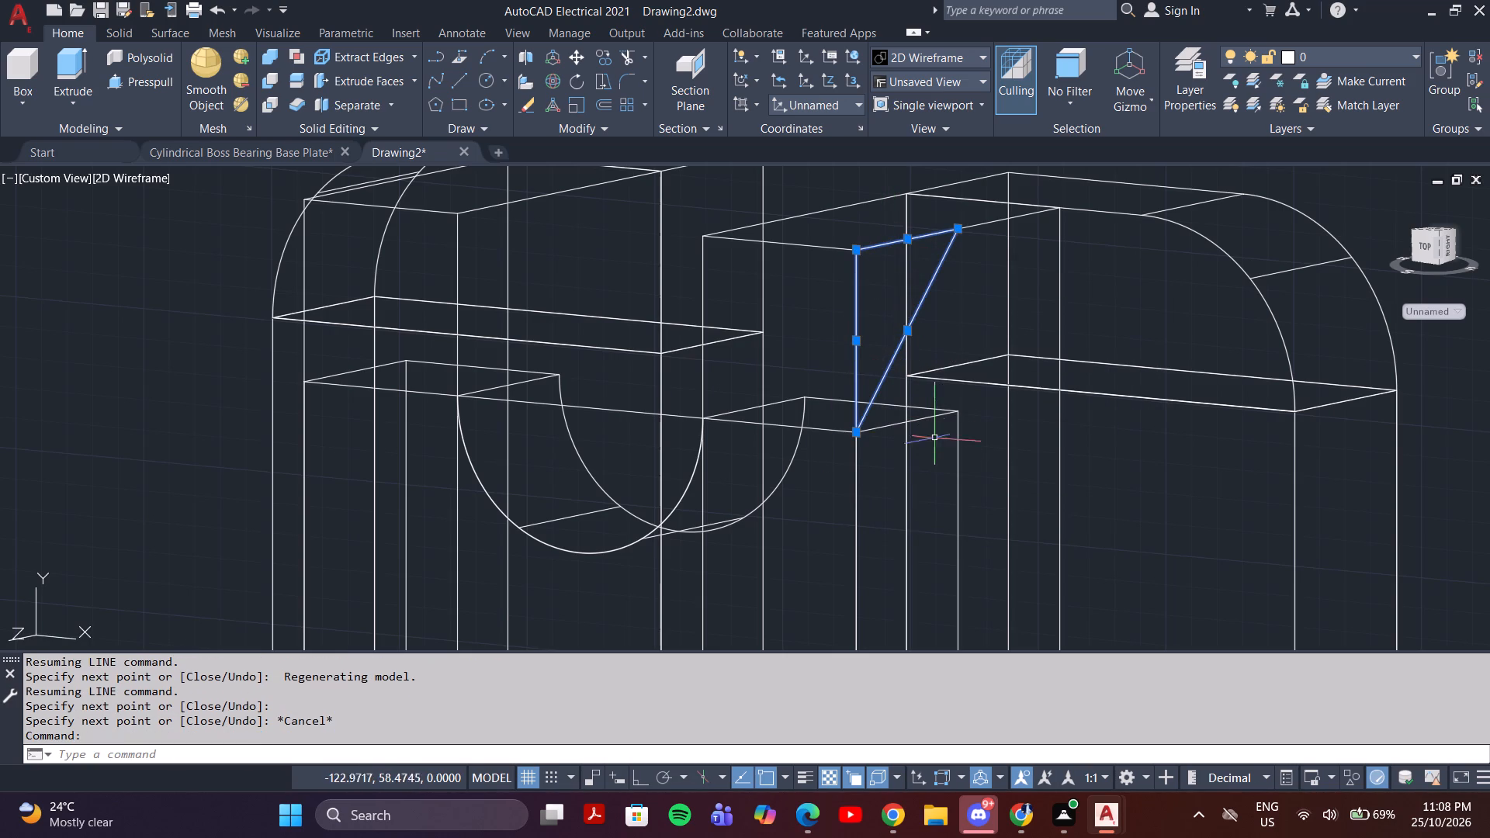
{"action": "key", "text": "j"}
{"action": "key", "text": "i"}
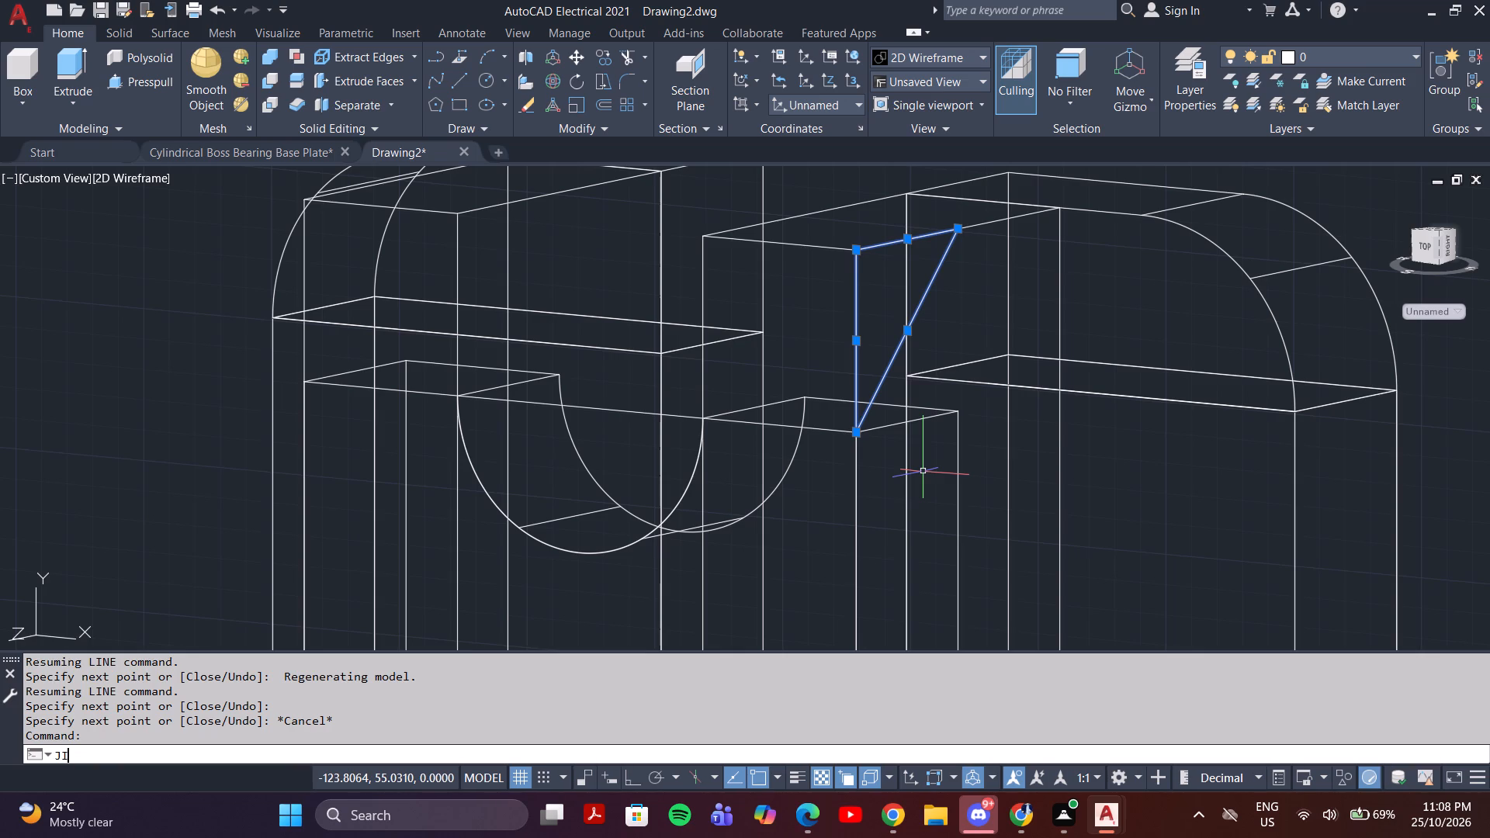
{"action": "key", "text": "BackSpace"}
{"action": "type", "text": "OI"}
{"action": "key", "text": "n"}
{"action": "key", "text": "Return"}
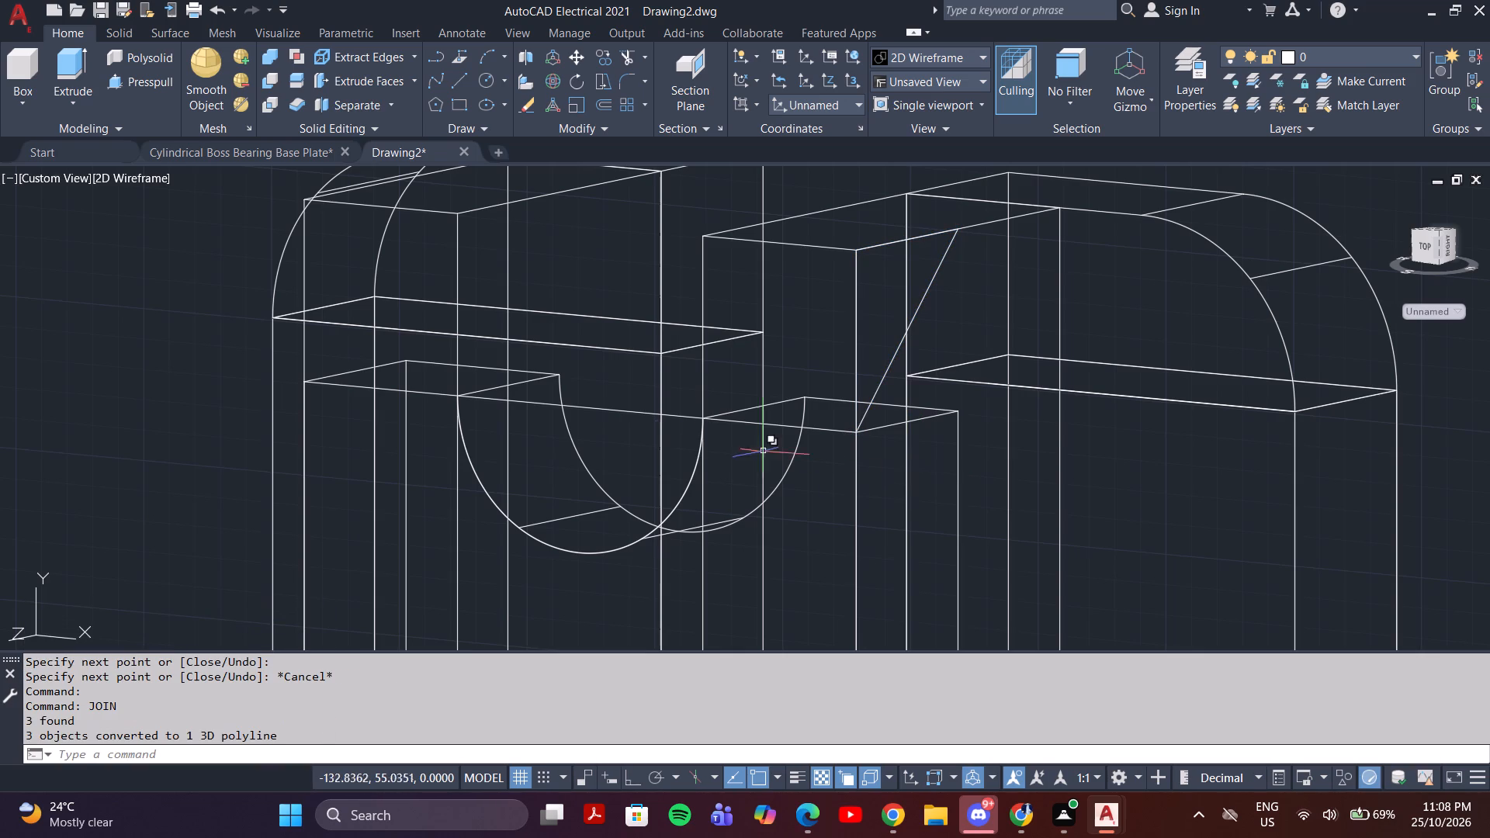
Presspull the triangular profile through the full width of the right support block to cut its sloped front corner.
{"action": "left_click", "coordinate": [133, 77]}
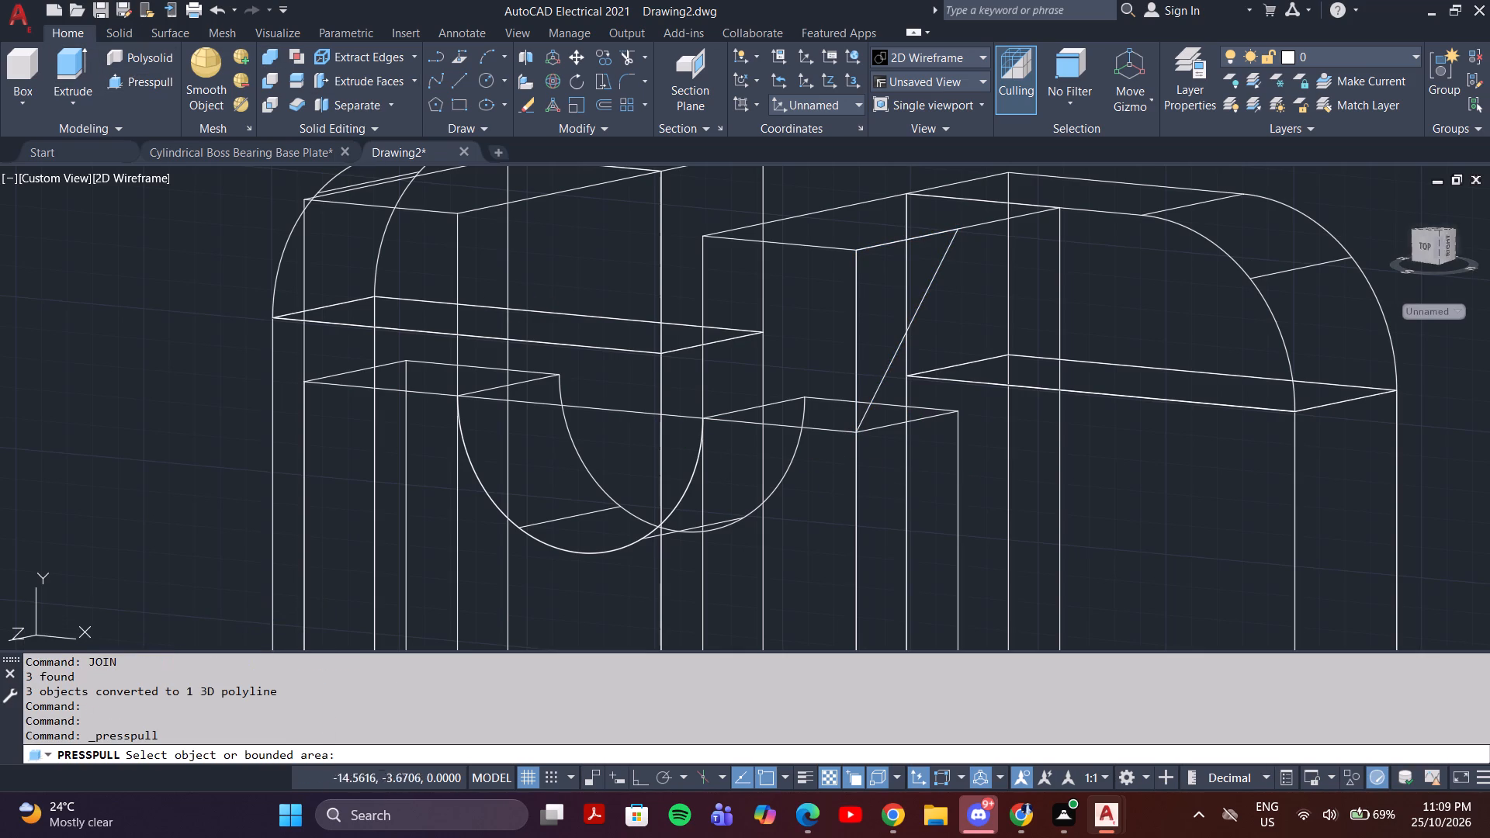
{"action": "left_click", "coordinate": [867, 343]}
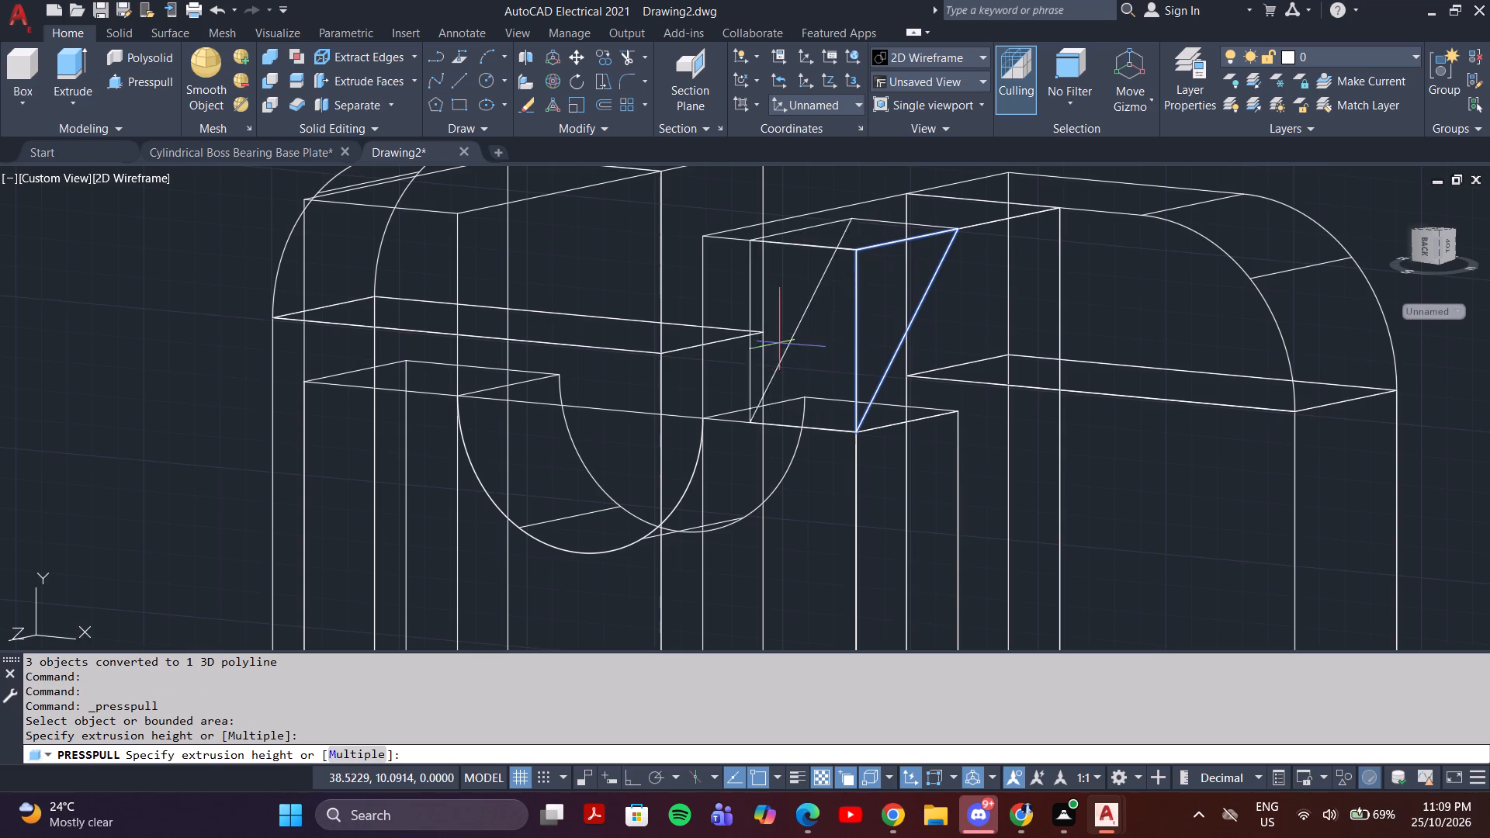
{"action": "left_click", "coordinate": [698, 324]}
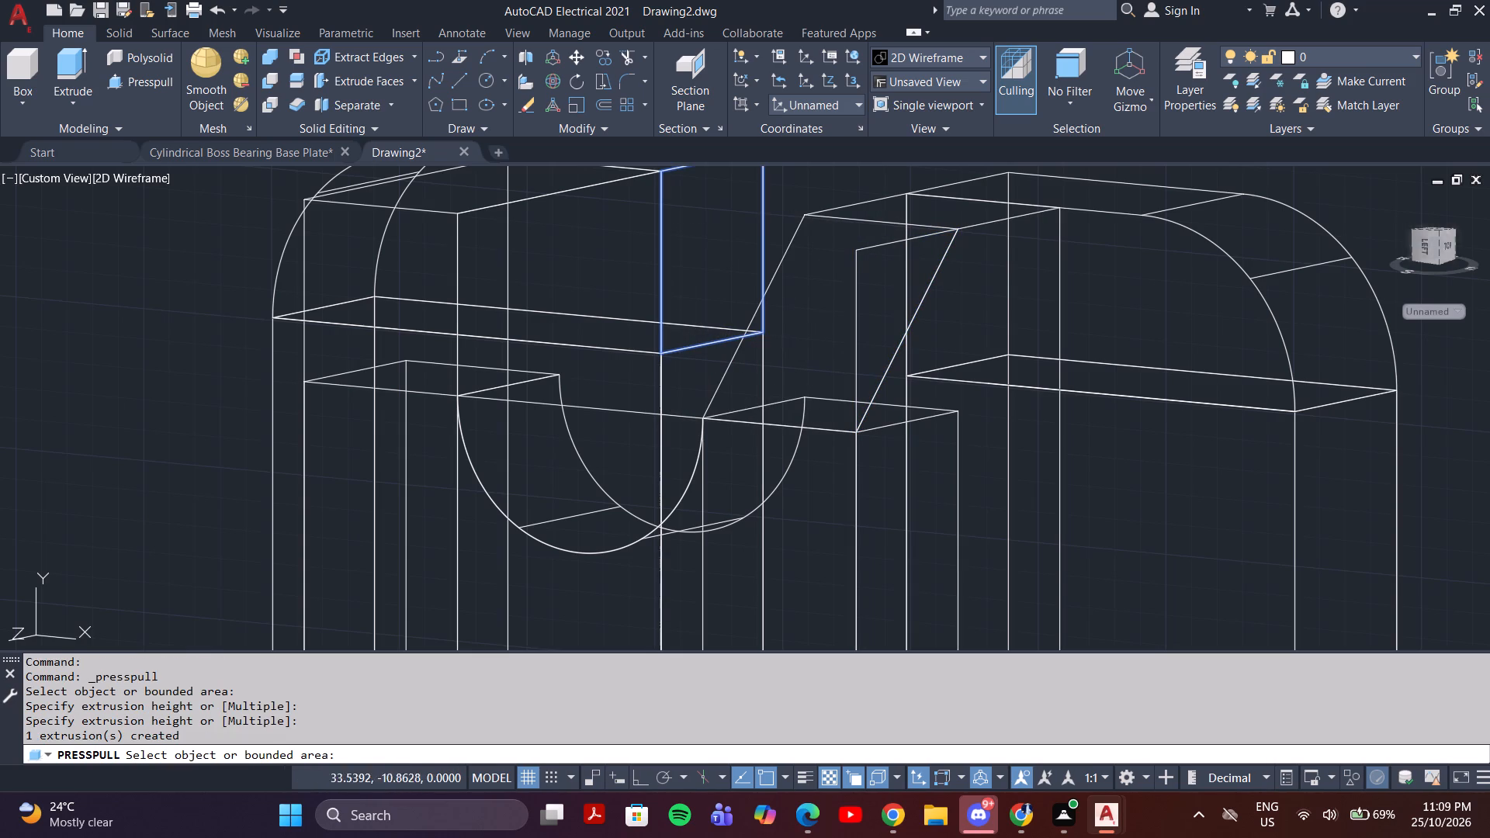
{"action": "key", "text": "Escape"}
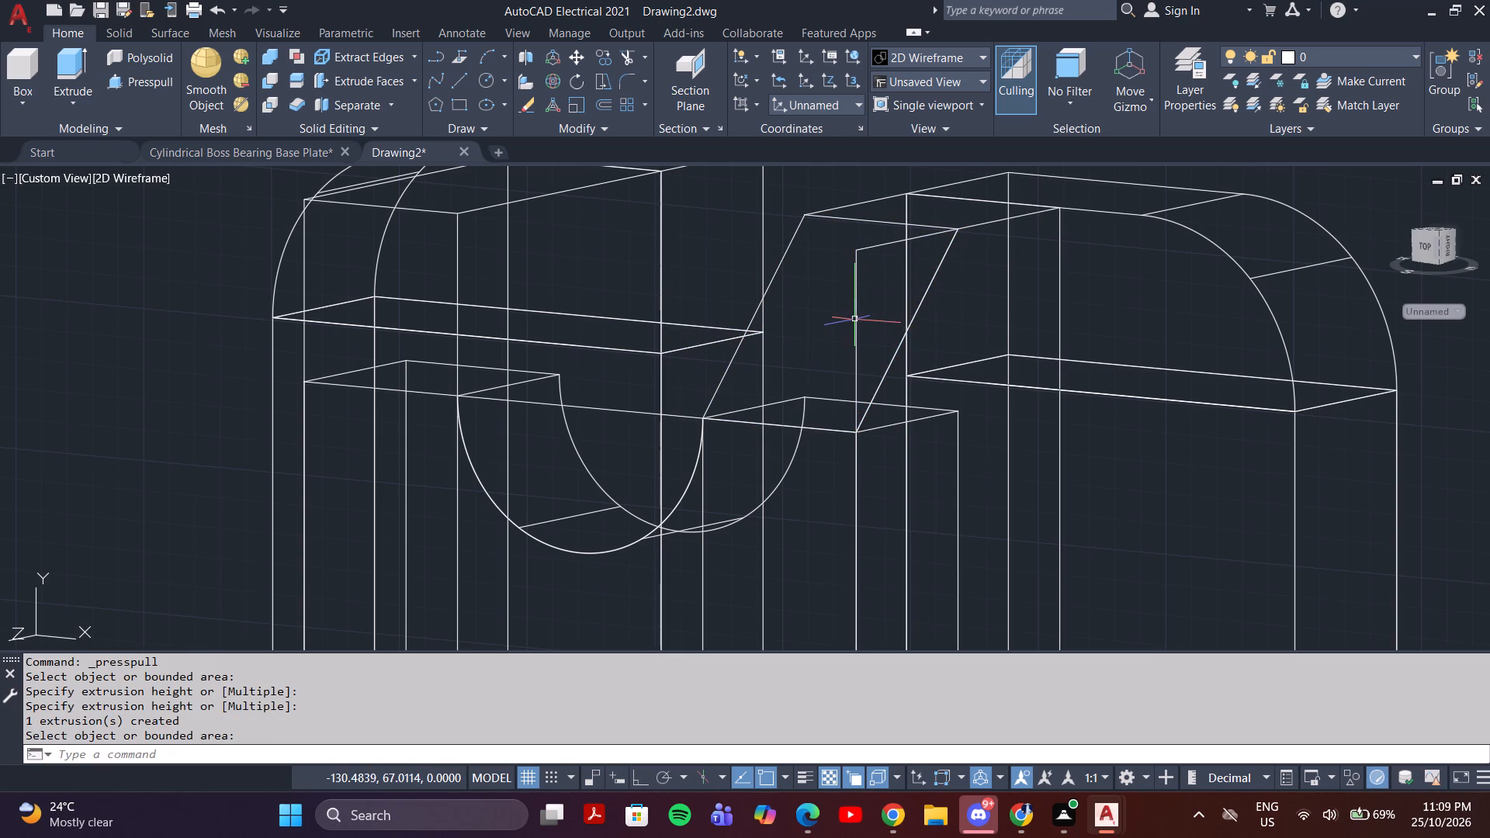
With Ortho on, copy the triangular 3D polyline from its bottom corner to the left support block's inner front corner at the notch edge.
{"action": "left_click", "coordinate": [854, 319]}
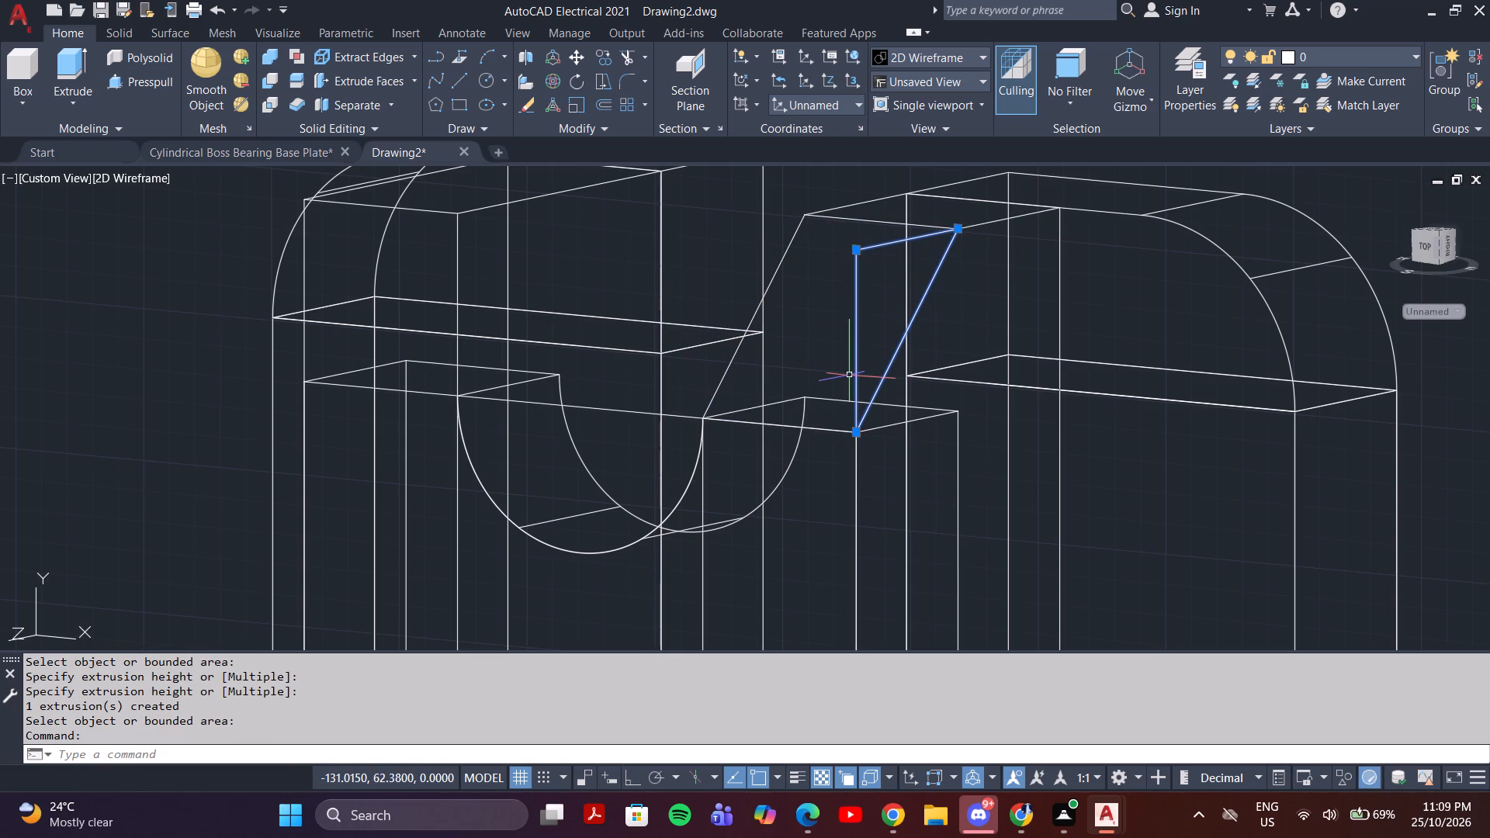
{"action": "type", "text": "CO"}
{"action": "key", "text": "Return"}
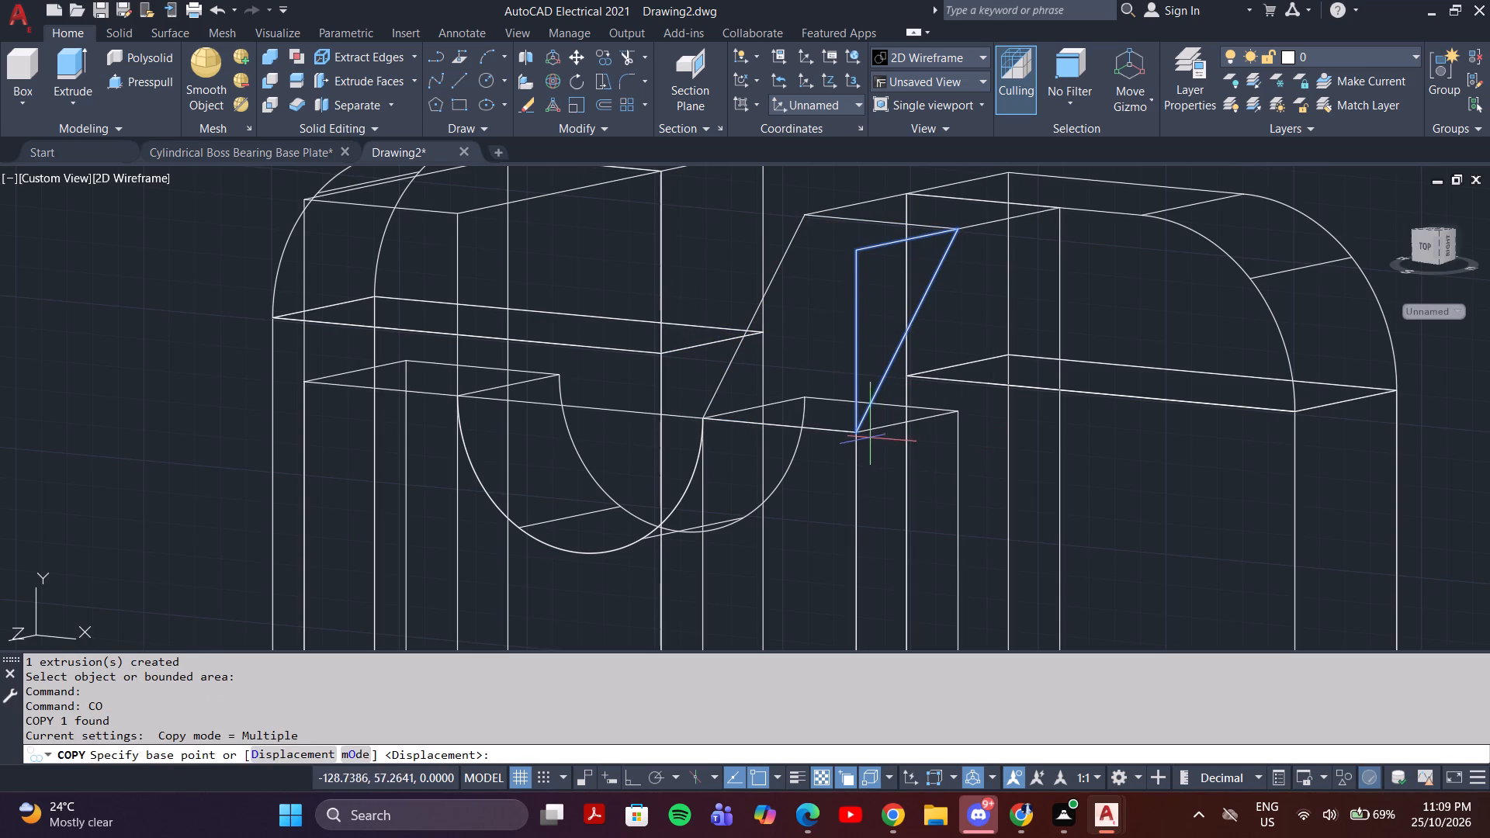
{"action": "key", "text": "F8"}
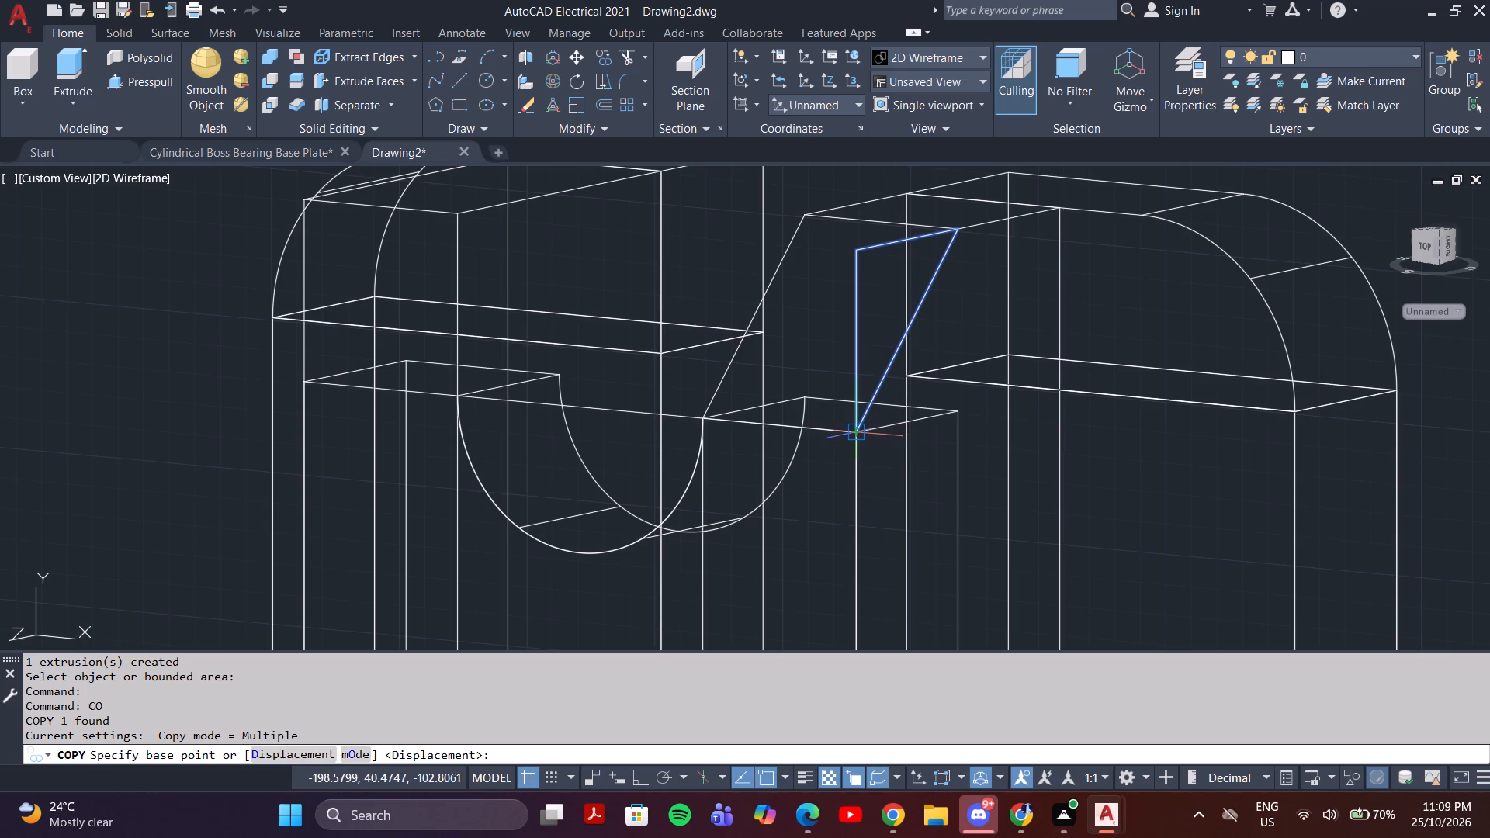
{"action": "left_click", "coordinate": [858, 432]}
{"action": "middle_click_drag", "start_coordinate": [451, 359], "coordinate": [452, 360]}
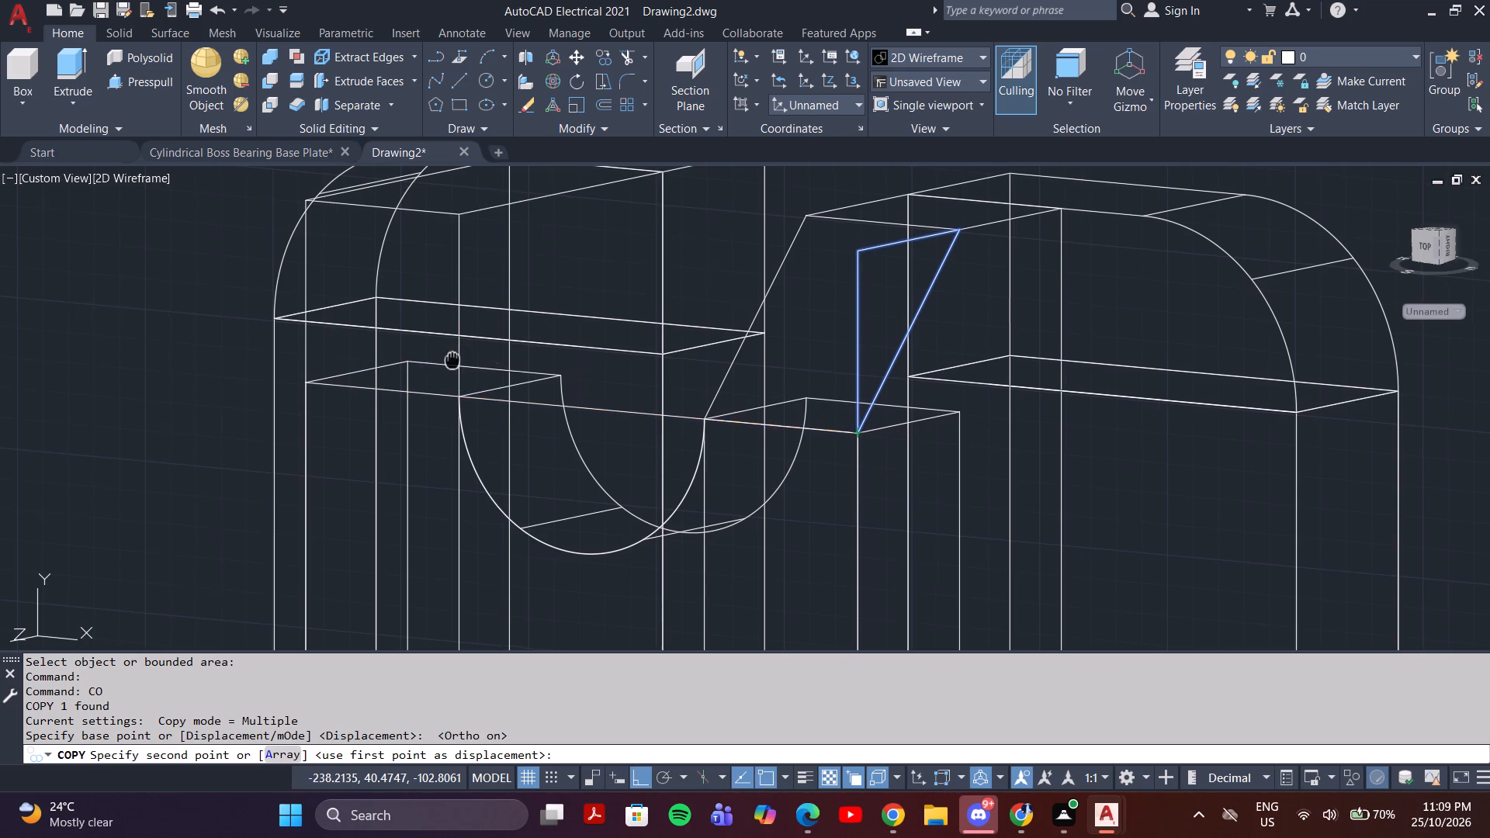
{"action": "middle_click_drag", "start_coordinate": [452, 360], "coordinate": [559, 390]}
{"action": "middle_click_drag", "start_coordinate": [571, 374], "coordinate": [616, 399], "text": "shift"}
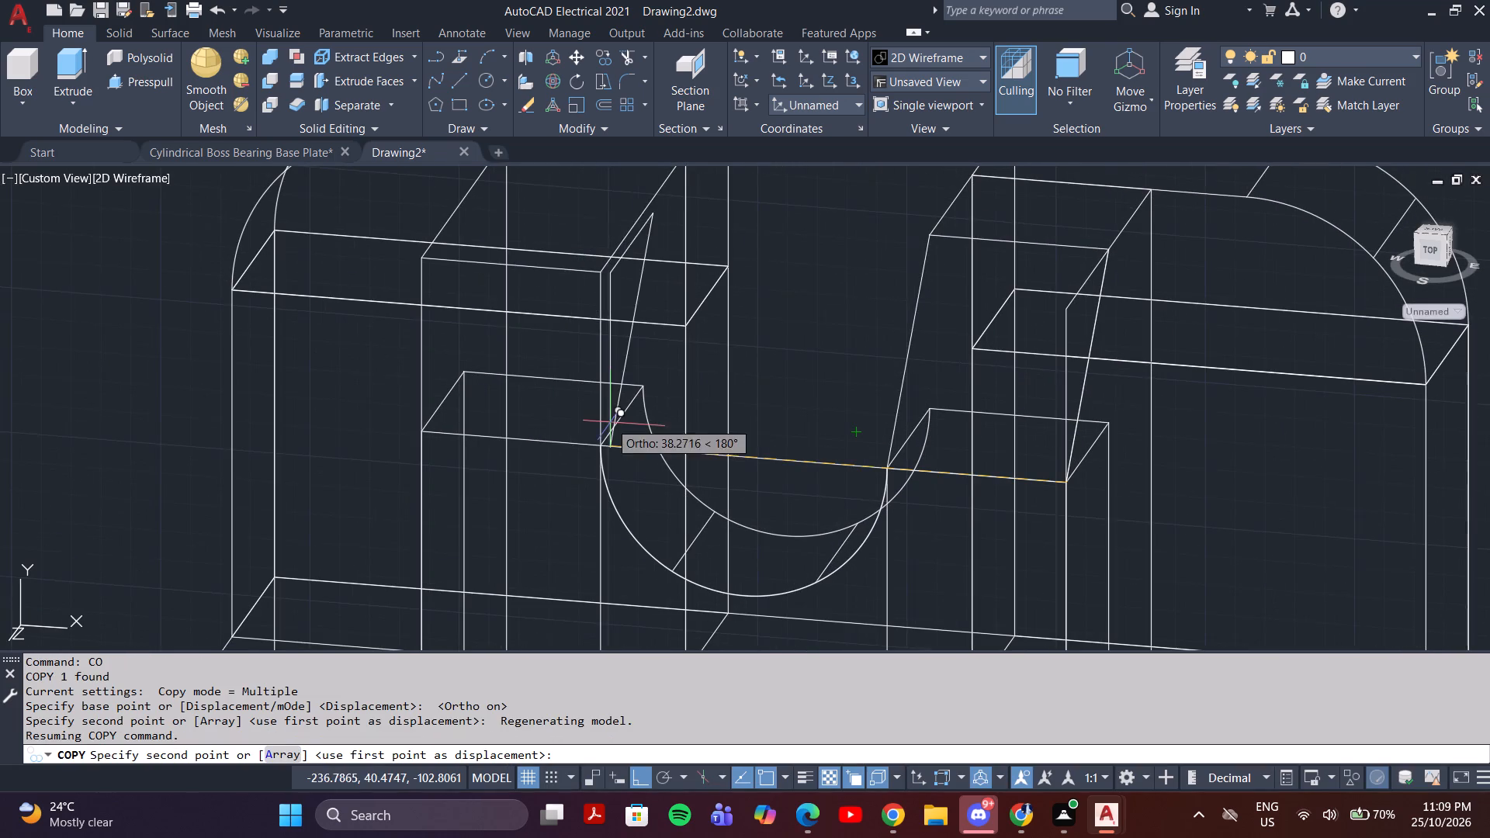
{"action": "left_click", "coordinate": [598, 448]}
{"action": "key", "text": "Escape"}
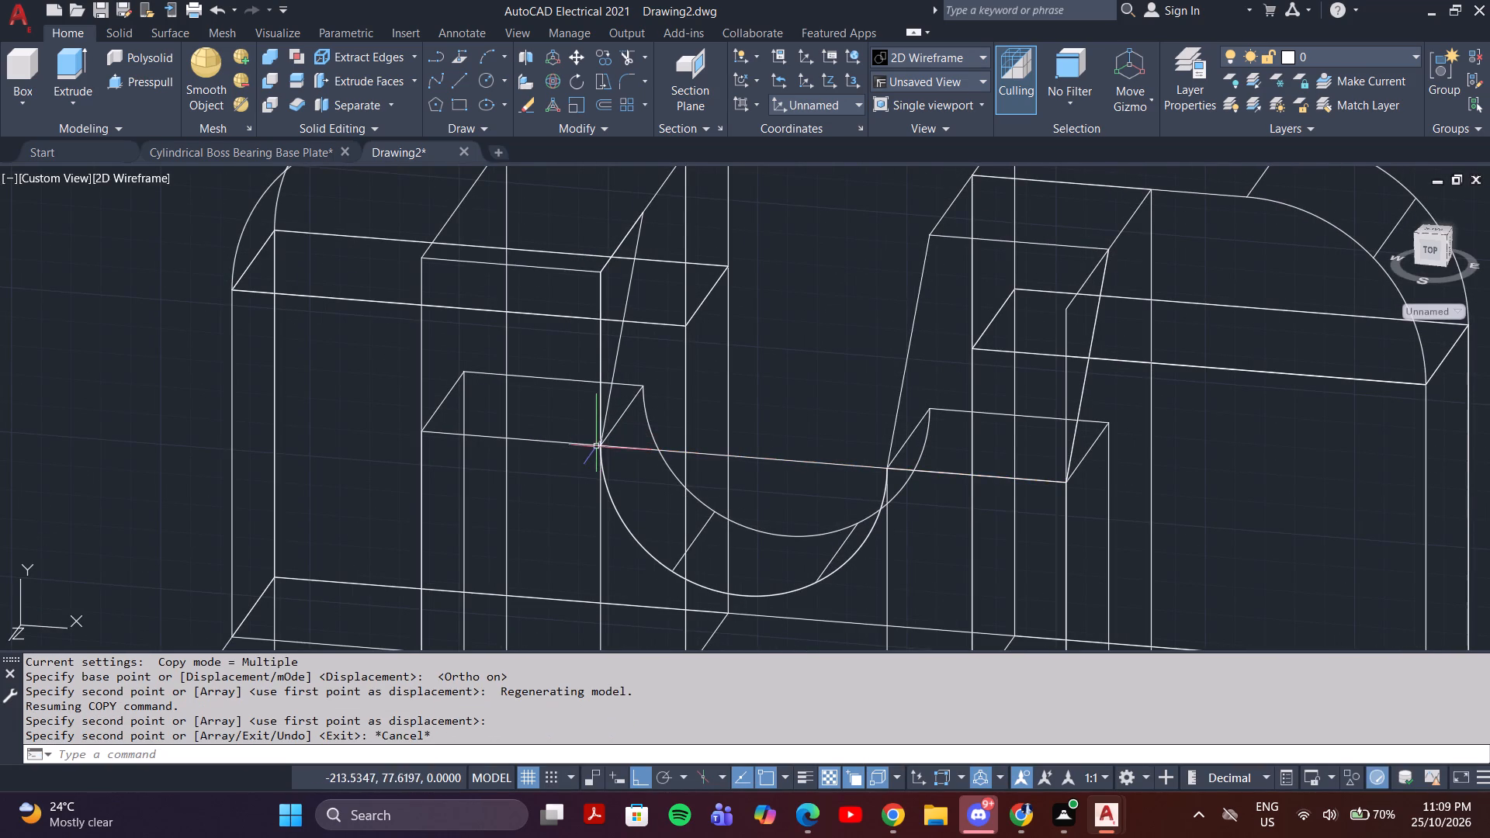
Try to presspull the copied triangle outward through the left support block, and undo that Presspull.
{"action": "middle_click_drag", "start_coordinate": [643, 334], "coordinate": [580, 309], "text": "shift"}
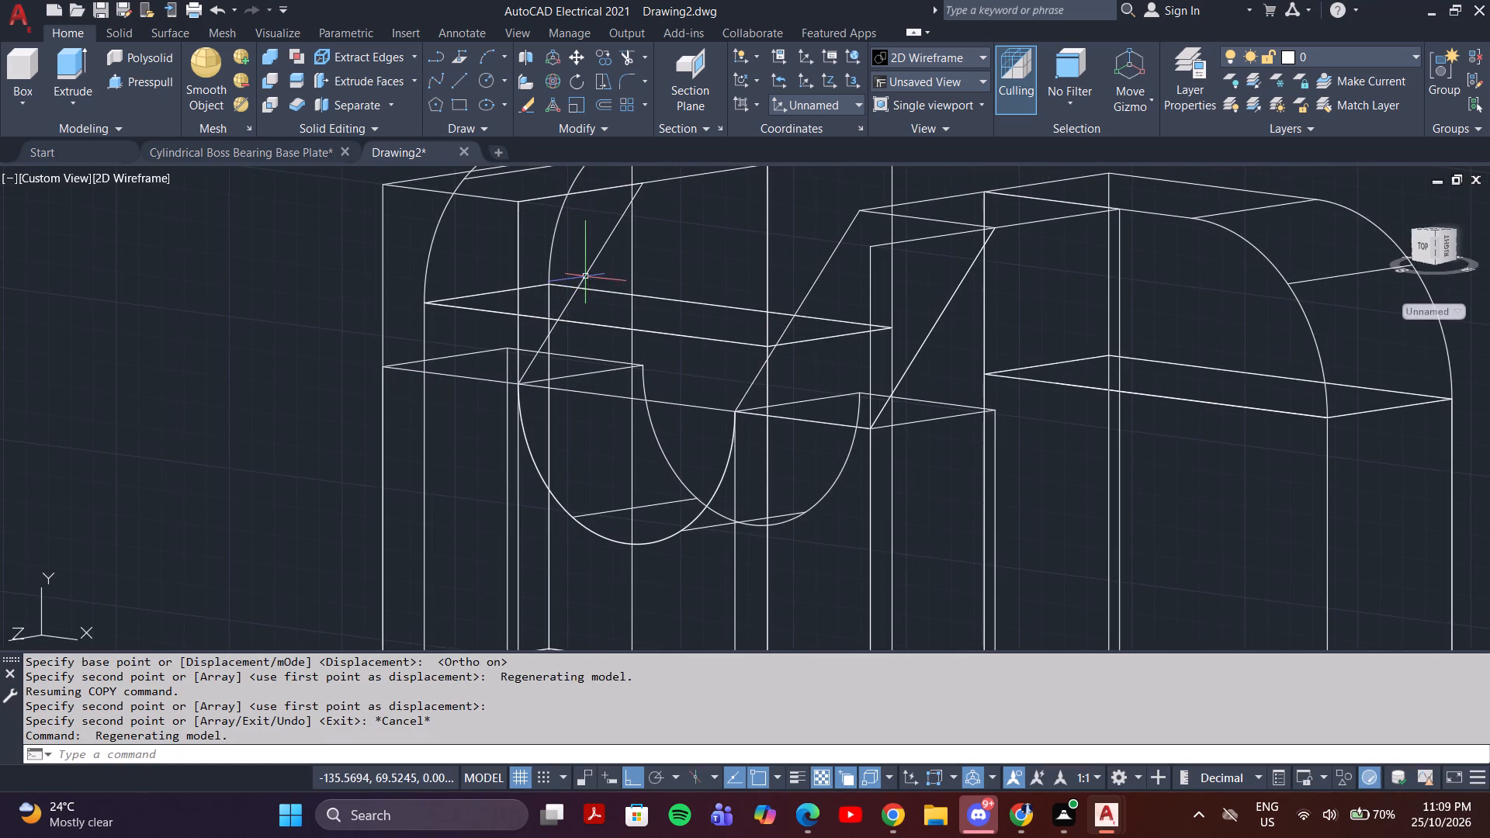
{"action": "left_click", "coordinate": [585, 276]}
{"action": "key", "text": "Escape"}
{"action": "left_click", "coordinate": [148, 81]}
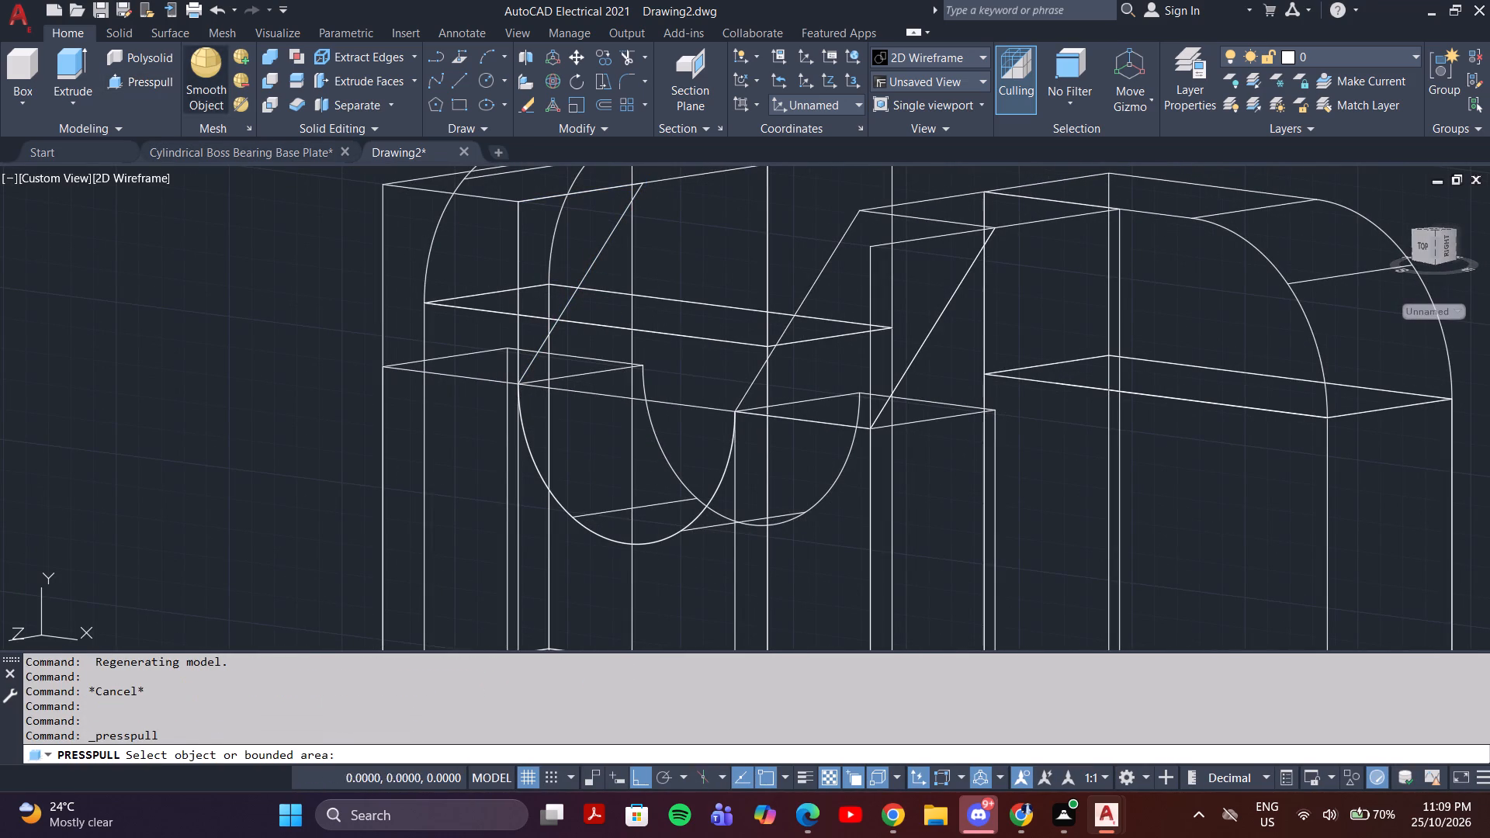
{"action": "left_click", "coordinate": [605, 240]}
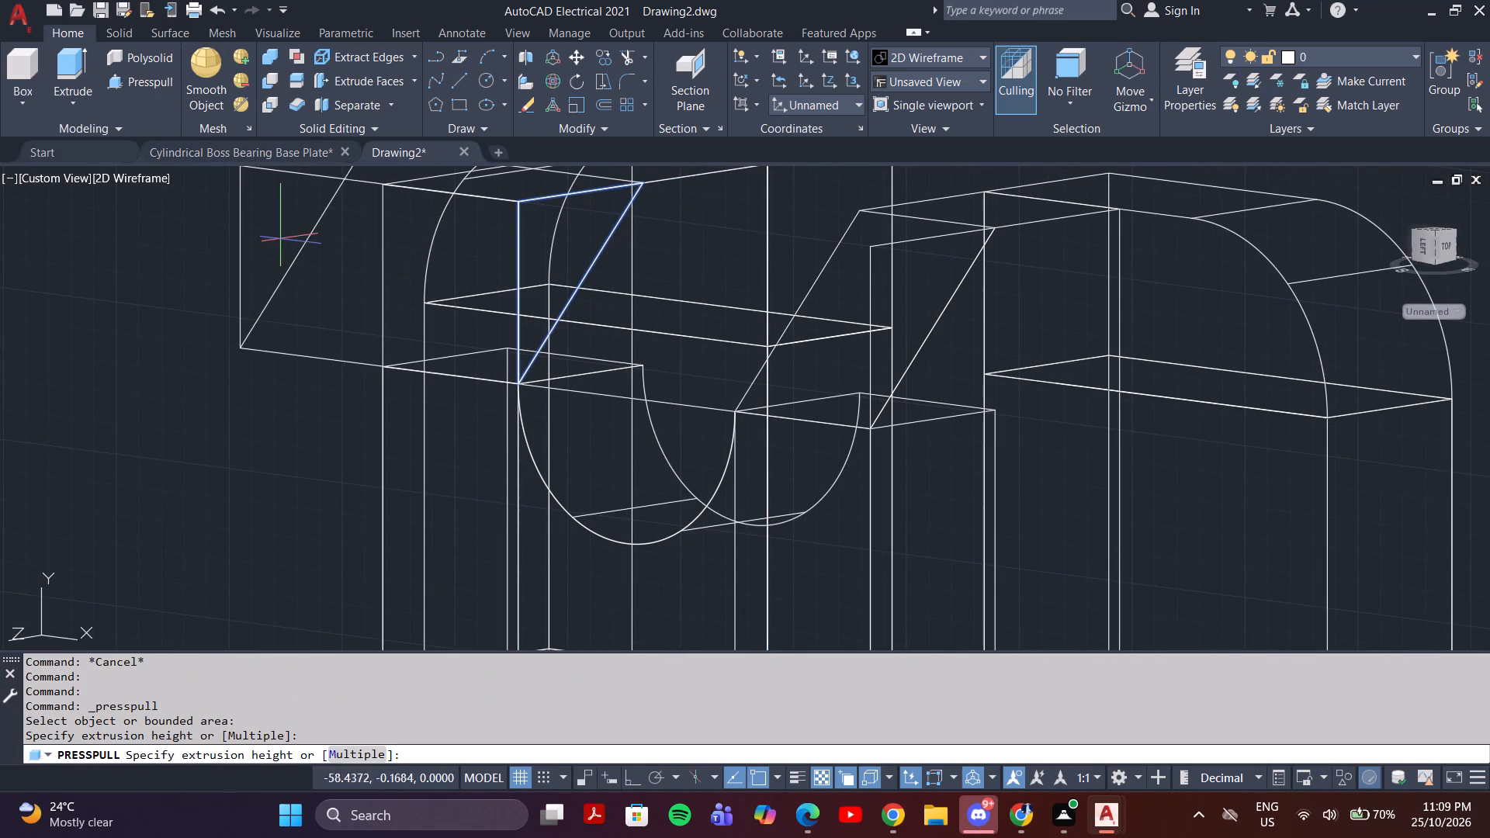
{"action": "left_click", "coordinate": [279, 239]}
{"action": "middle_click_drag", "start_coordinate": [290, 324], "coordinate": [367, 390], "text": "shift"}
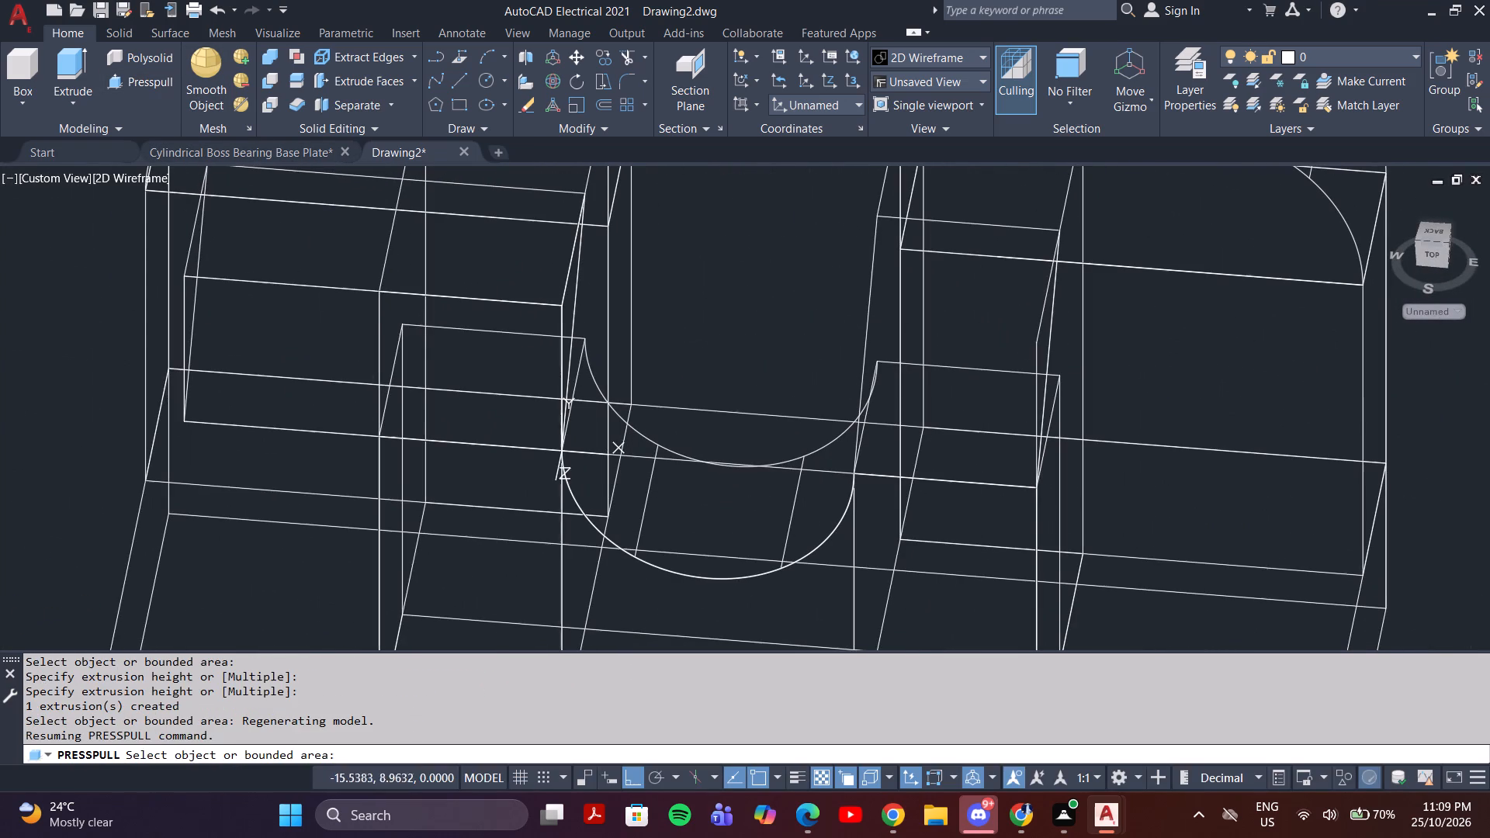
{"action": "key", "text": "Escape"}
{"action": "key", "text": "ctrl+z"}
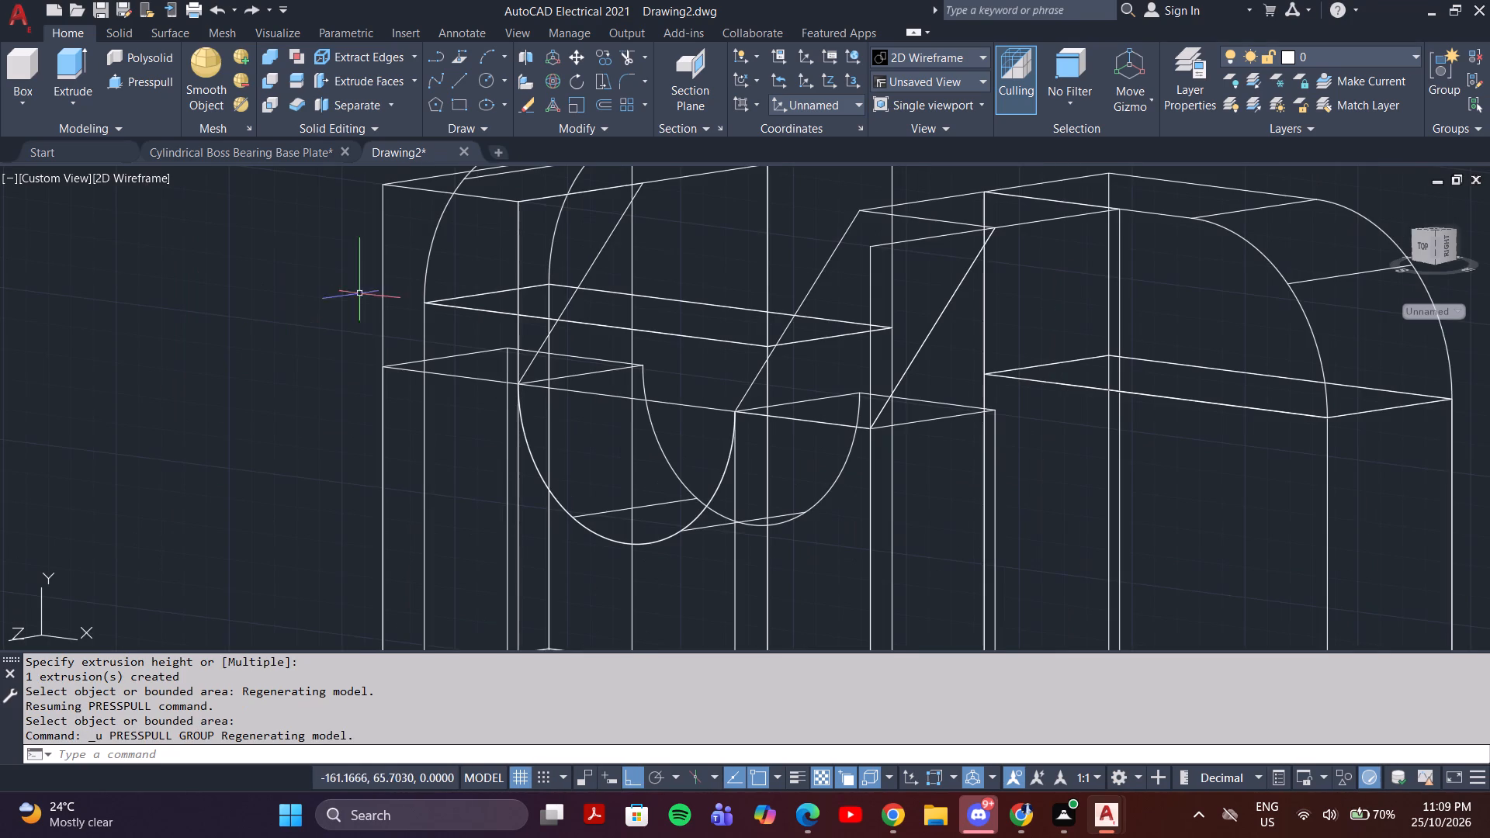
Presspull the copied triangle through the full width of the left support block to cut its sloped front corner.
{"action": "scroll", "coordinate": [563, 334], "scroll_direction": "down", "scroll_amount": 1}
{"action": "scroll", "coordinate": [570, 326], "scroll_direction": "up", "scroll_amount": 1}
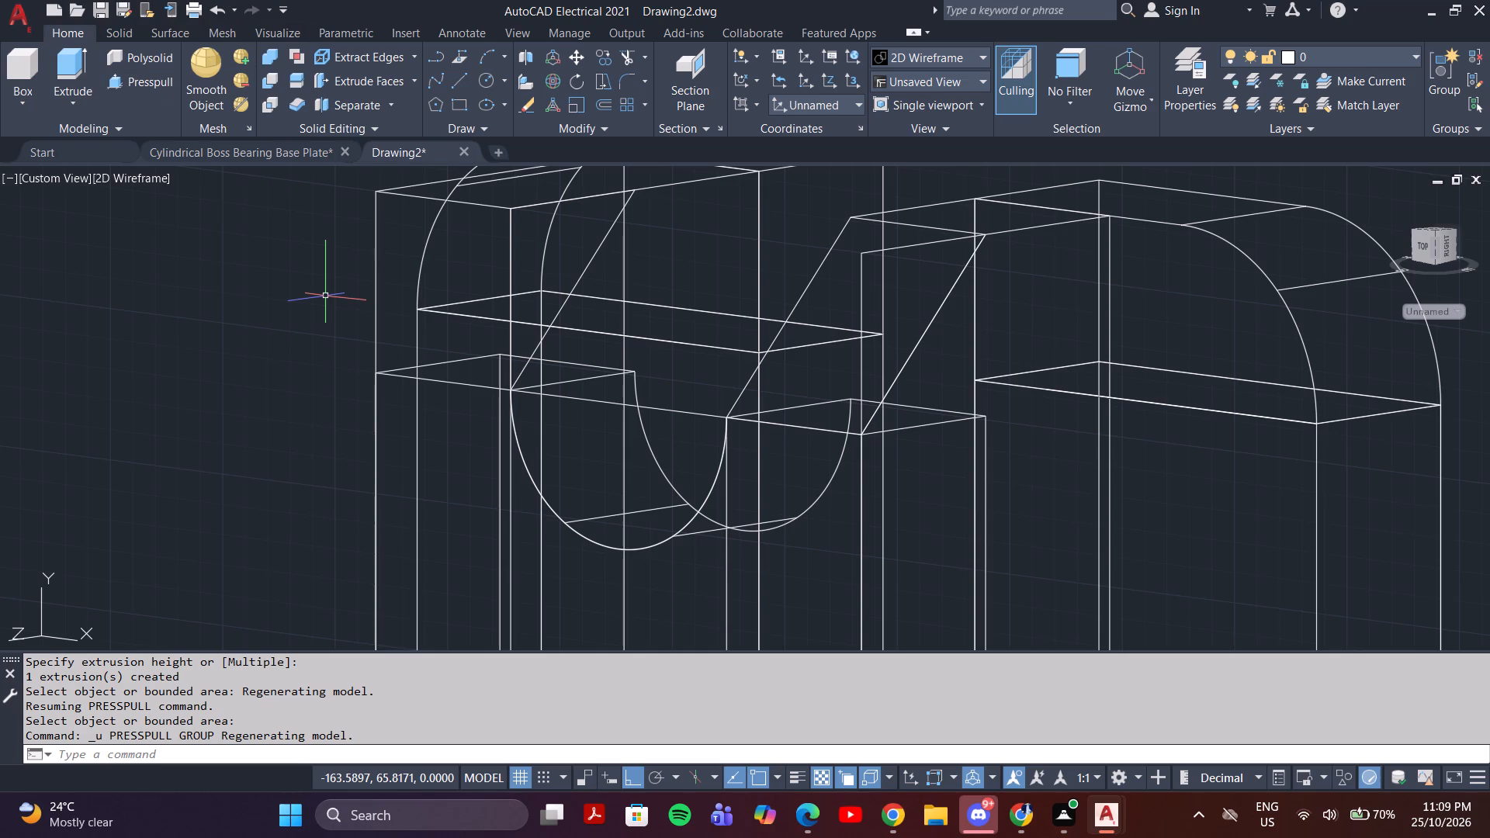
{"action": "middle_click_drag", "start_coordinate": [671, 351], "coordinate": [712, 351], "text": "shift"}
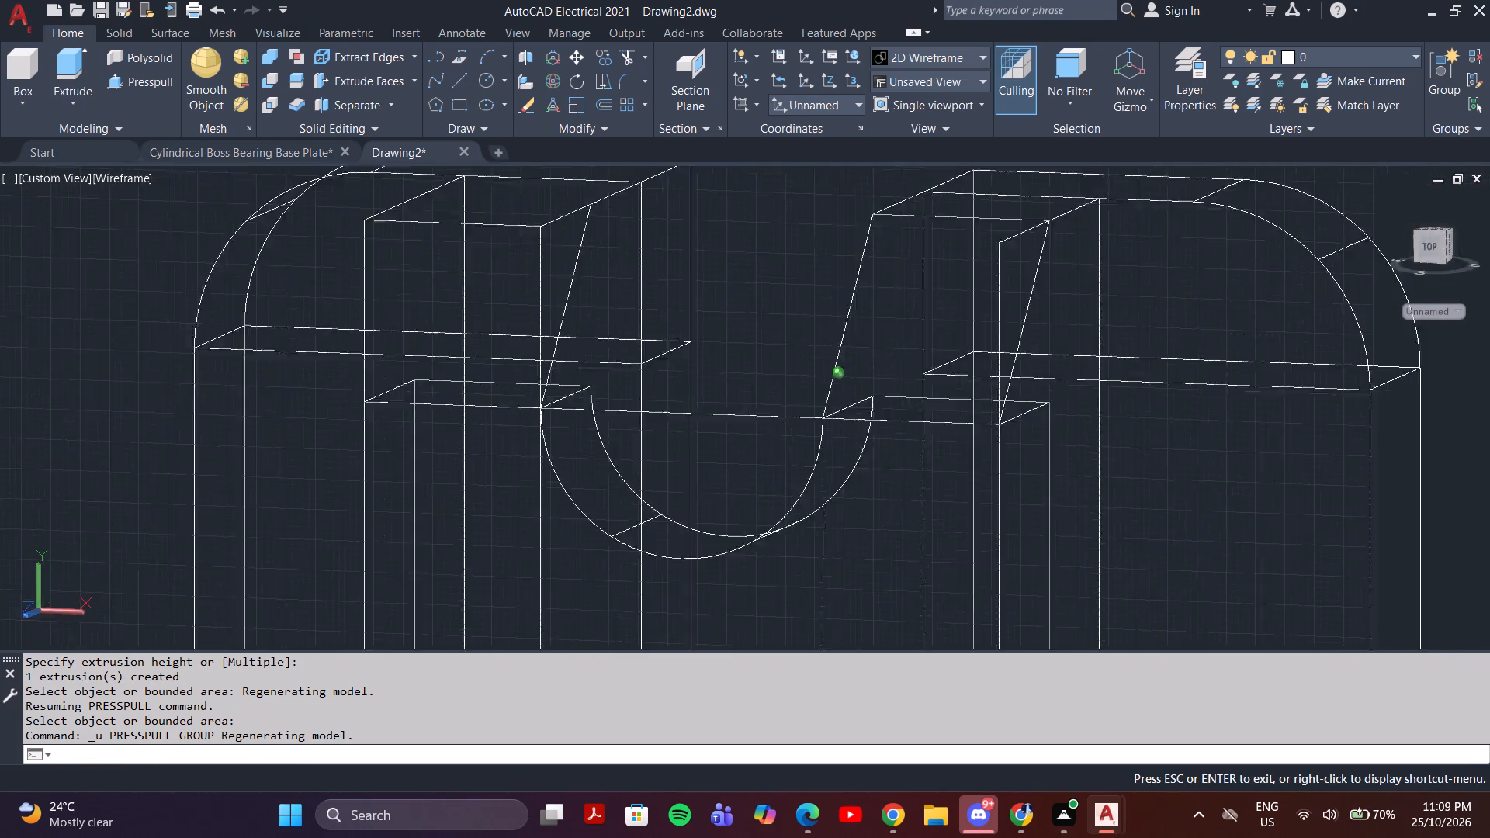
{"action": "middle_click_drag", "start_coordinate": [712, 351], "coordinate": [623, 348], "text": "shift"}
{"action": "scroll", "coordinate": [623, 348], "scroll_direction": "up", "scroll_amount": 1, "text": "shift"}
{"action": "left_click", "coordinate": [577, 293]}
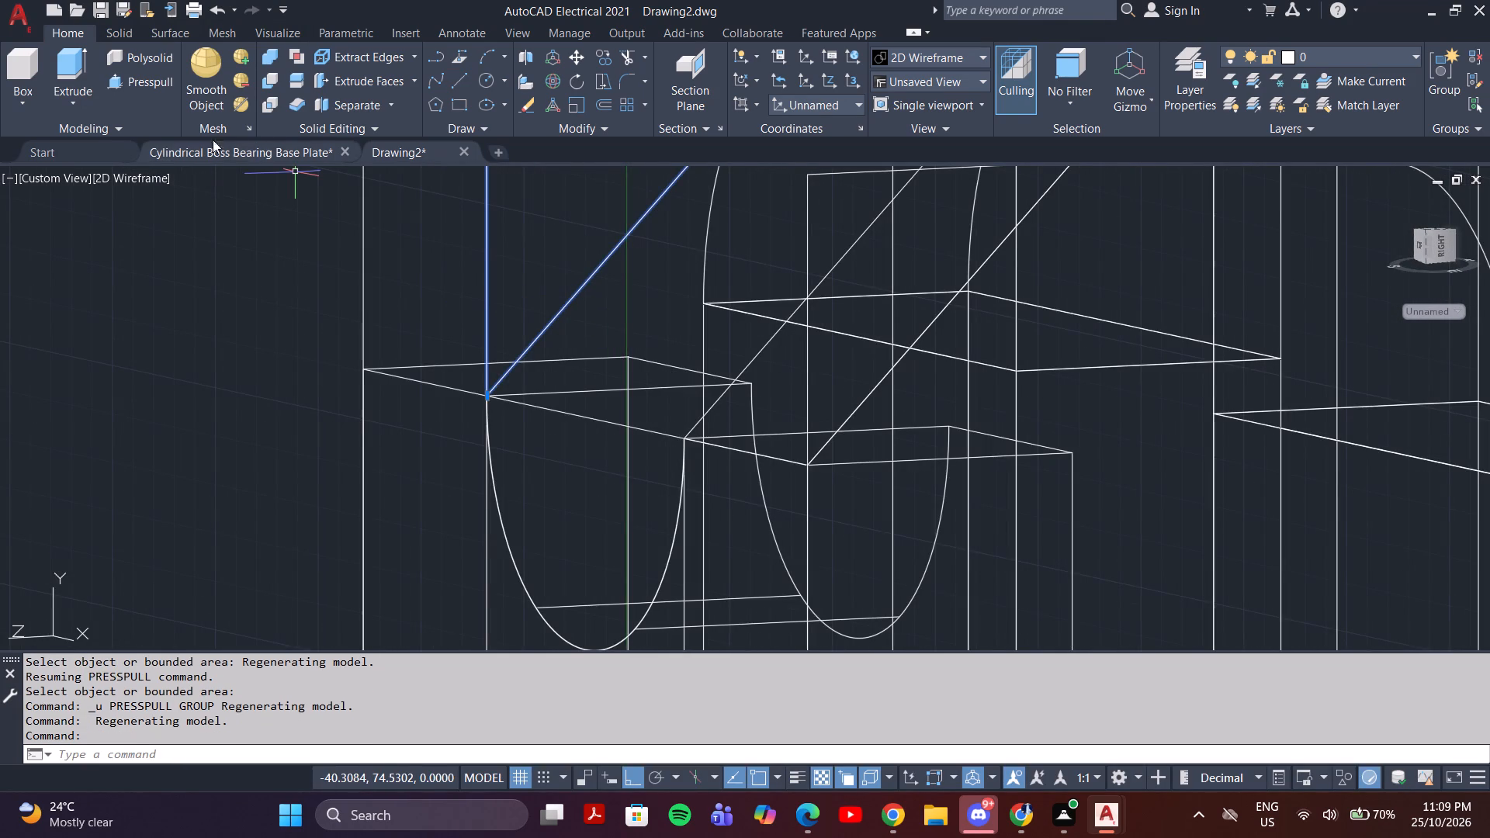
{"action": "key", "text": "Escape"}
{"action": "left_click", "coordinate": [151, 76]}
{"action": "left_click", "coordinate": [603, 255]}
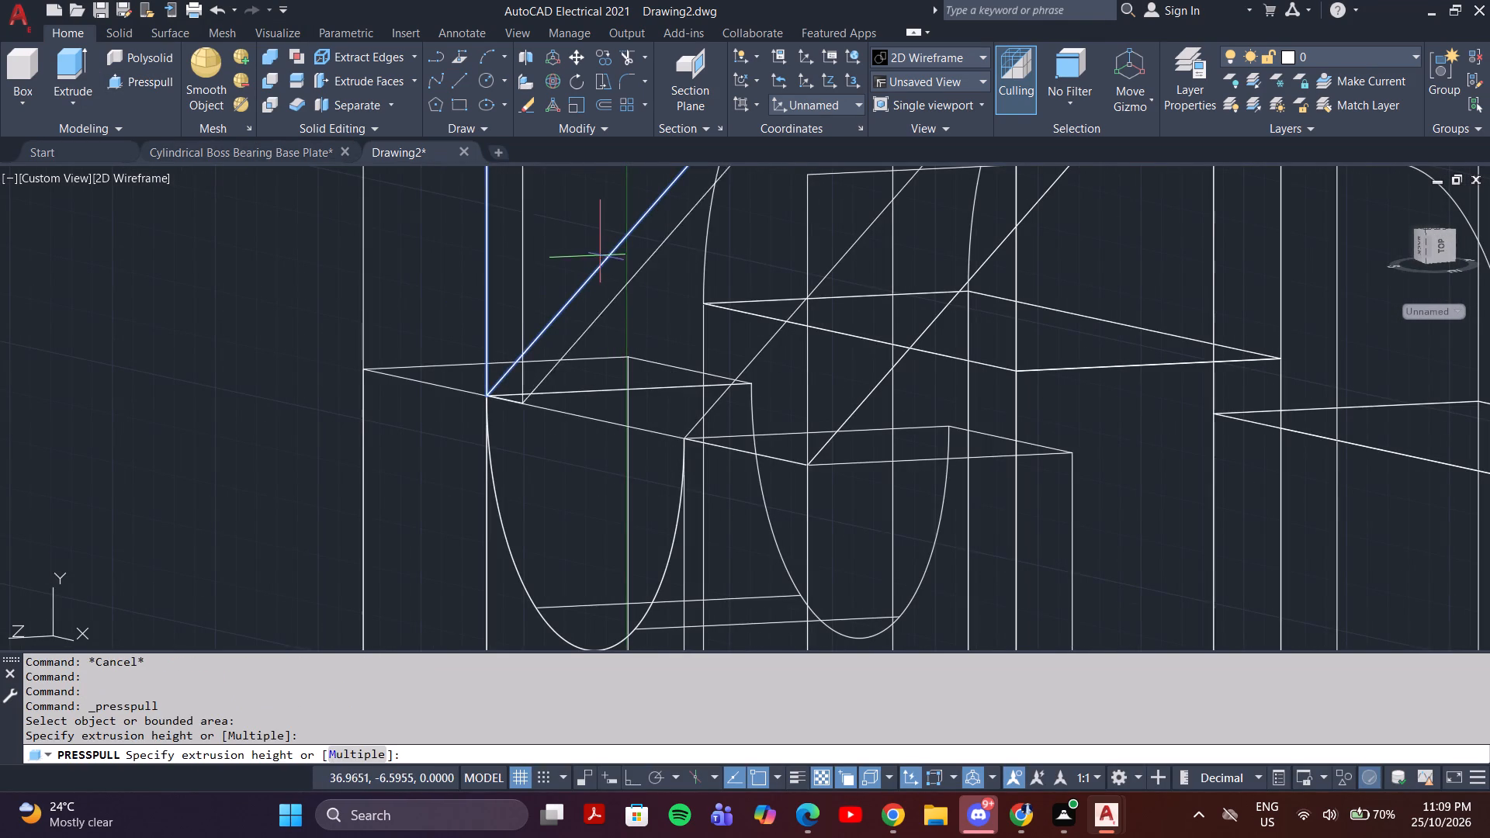
{"action": "left_click", "coordinate": [327, 261]}
{"action": "middle_click_drag", "start_coordinate": [321, 307], "coordinate": [409, 389]}
{"action": "middle_click_drag", "start_coordinate": [402, 362], "coordinate": [455, 352], "text": "shift"}
{"action": "scroll", "coordinate": [434, 356], "scroll_direction": "down", "scroll_amount": 2}
{"action": "middle_click_drag", "start_coordinate": [368, 387], "coordinate": [395, 410], "text": "shift"}
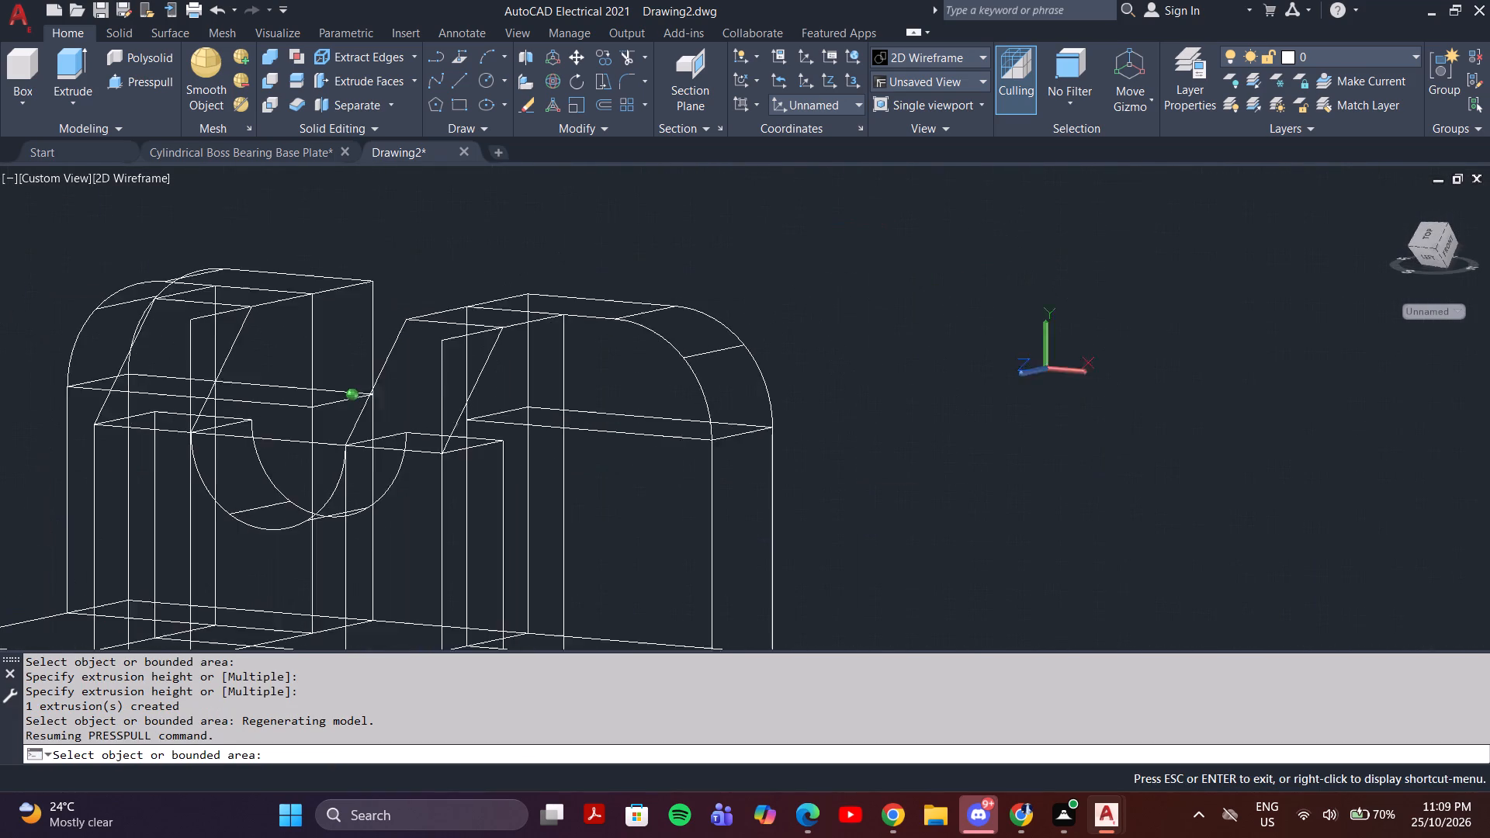
{"action": "middle_click_drag", "start_coordinate": [395, 410], "coordinate": [450, 414], "text": "shift"}
{"action": "key", "text": "Escape"}
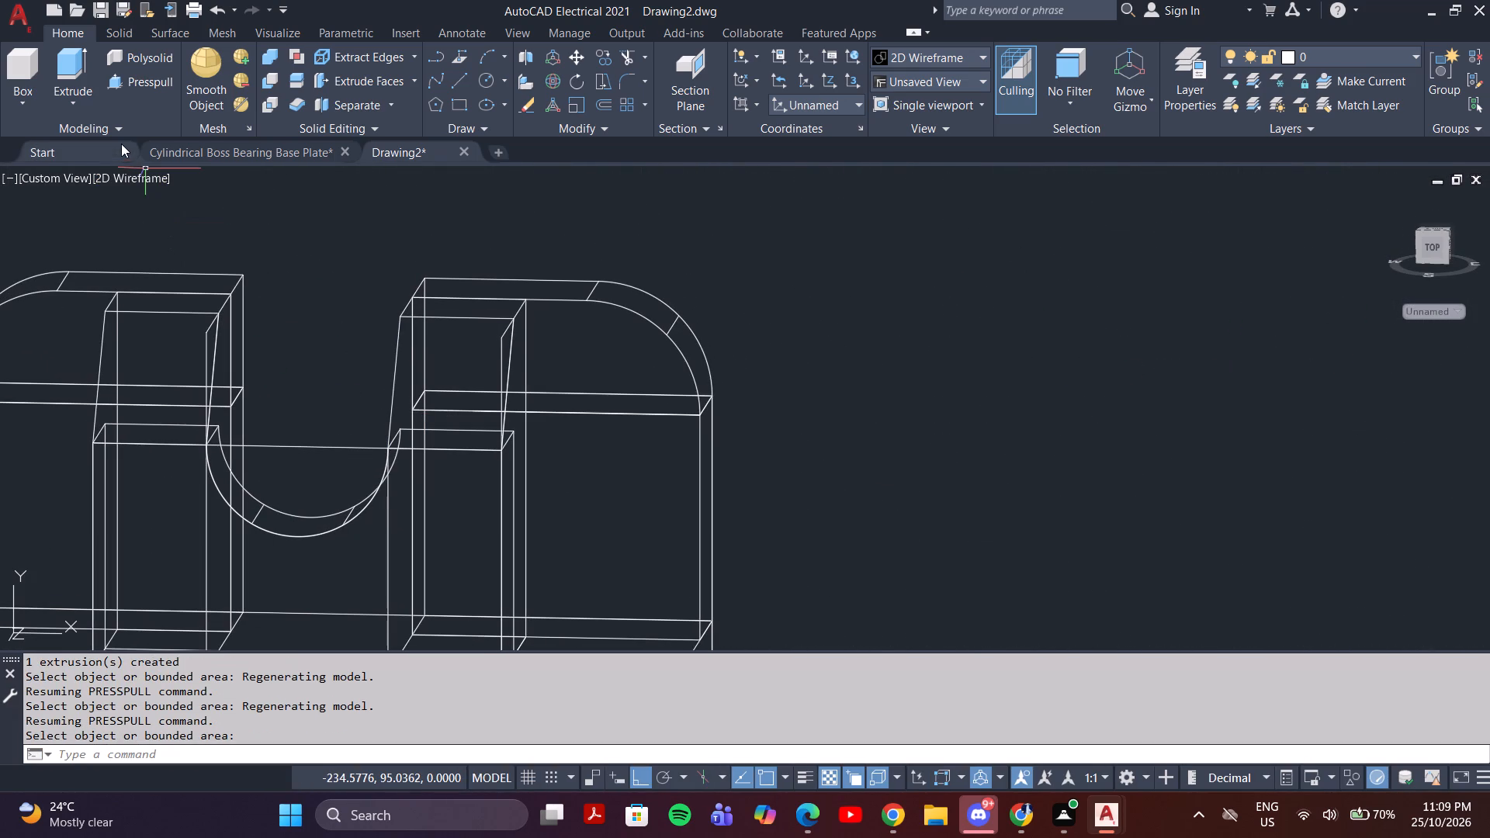
Switch the model to the Conceptual visual style.
{"action": "left_click", "coordinate": [134, 172]}
{"action": "left_click", "coordinate": [131, 178]}
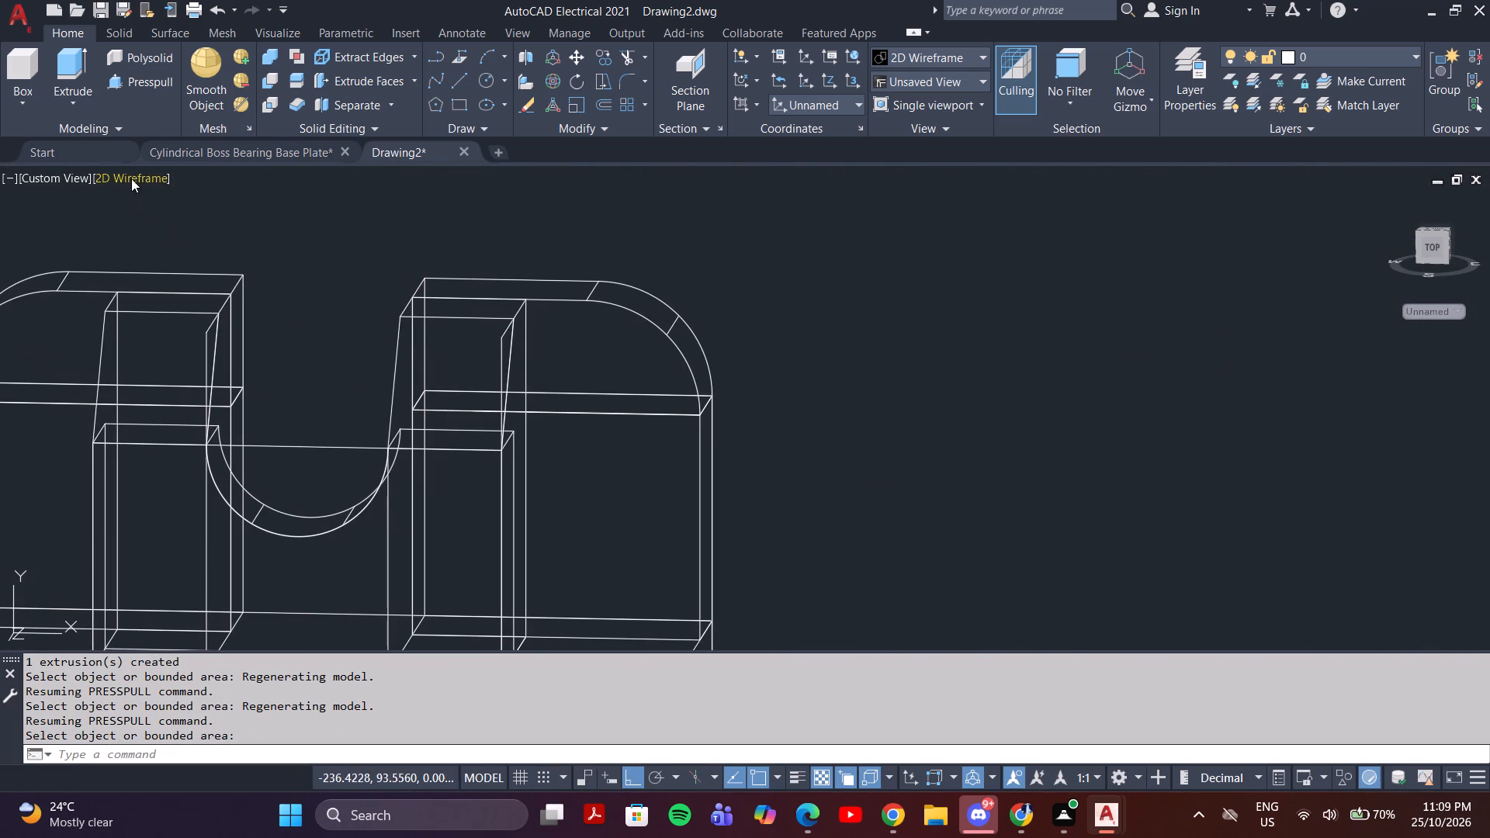
{"action": "left_click", "coordinate": [126, 175]}
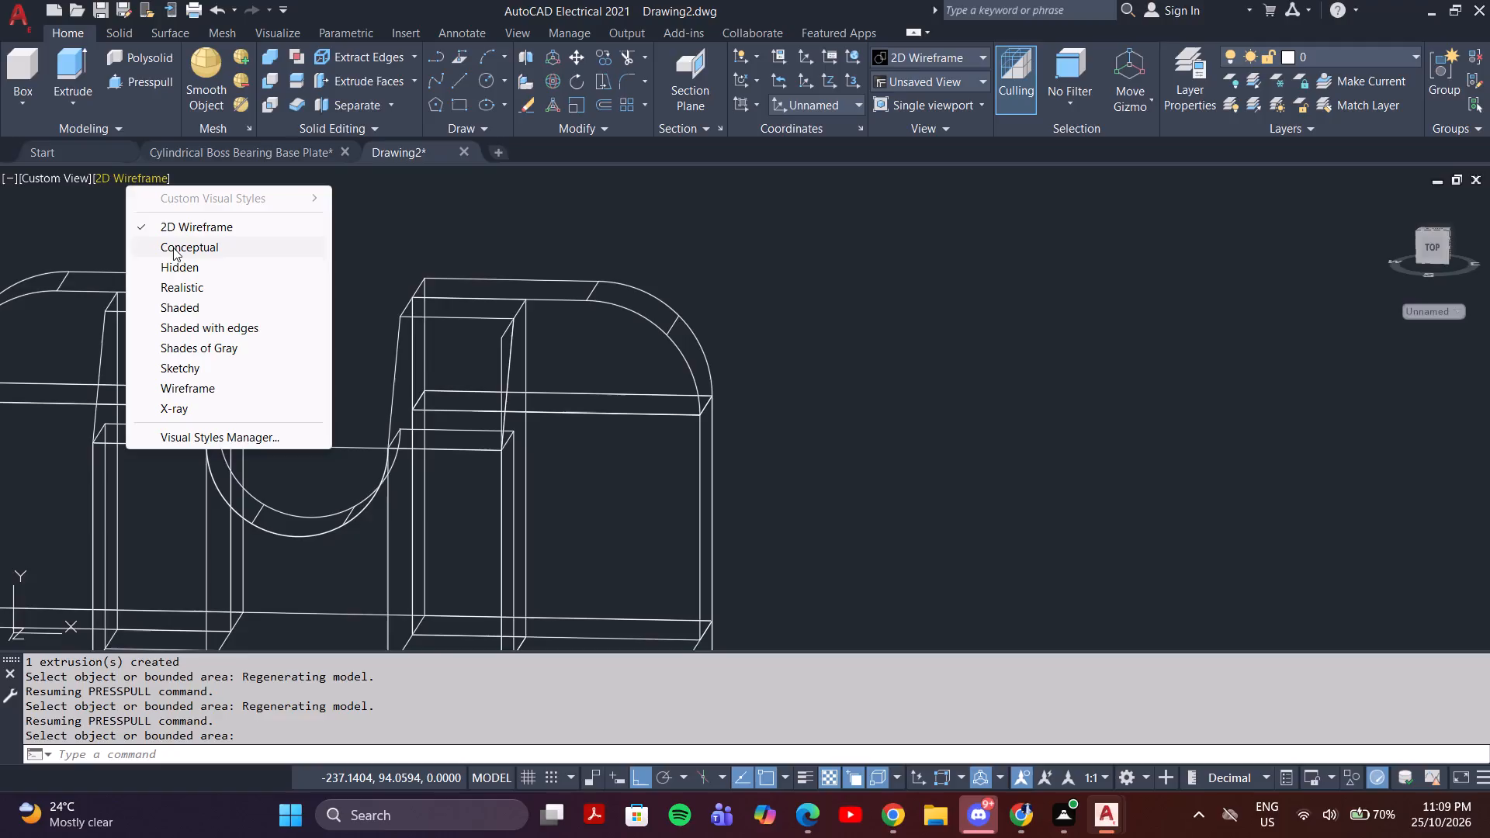
{"action": "left_click", "coordinate": [173, 248]}
Delete the leftover triangular 3D polyline on the right support block's outer side.
{"action": "middle_click_drag", "start_coordinate": [285, 373], "coordinate": [382, 382]}
{"action": "middle_click_drag", "start_coordinate": [385, 383], "coordinate": [376, 383], "text": "shift"}
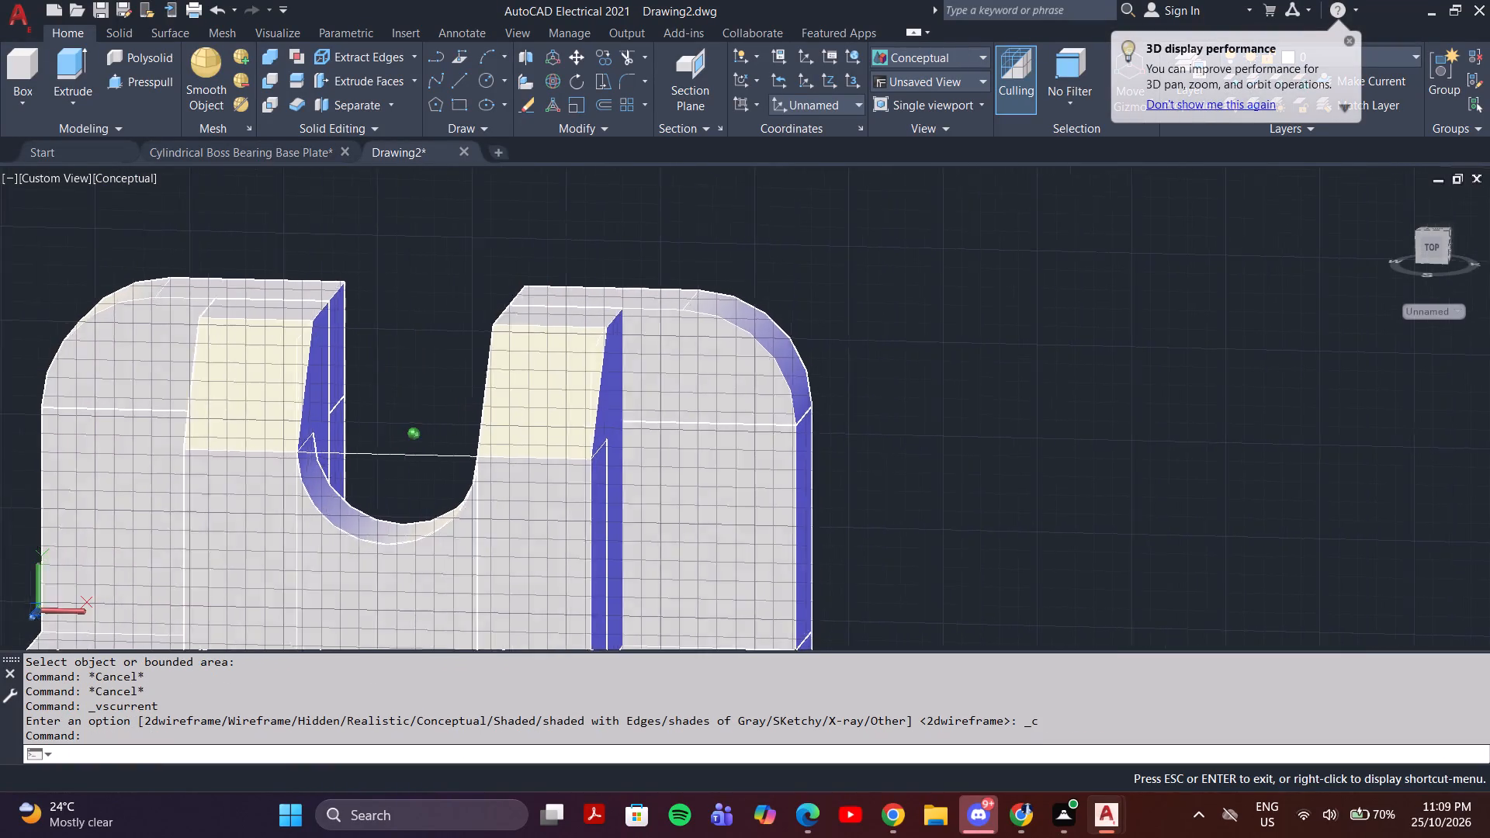
{"action": "middle_click_drag", "start_coordinate": [376, 383], "coordinate": [250, 366], "text": "shift"}
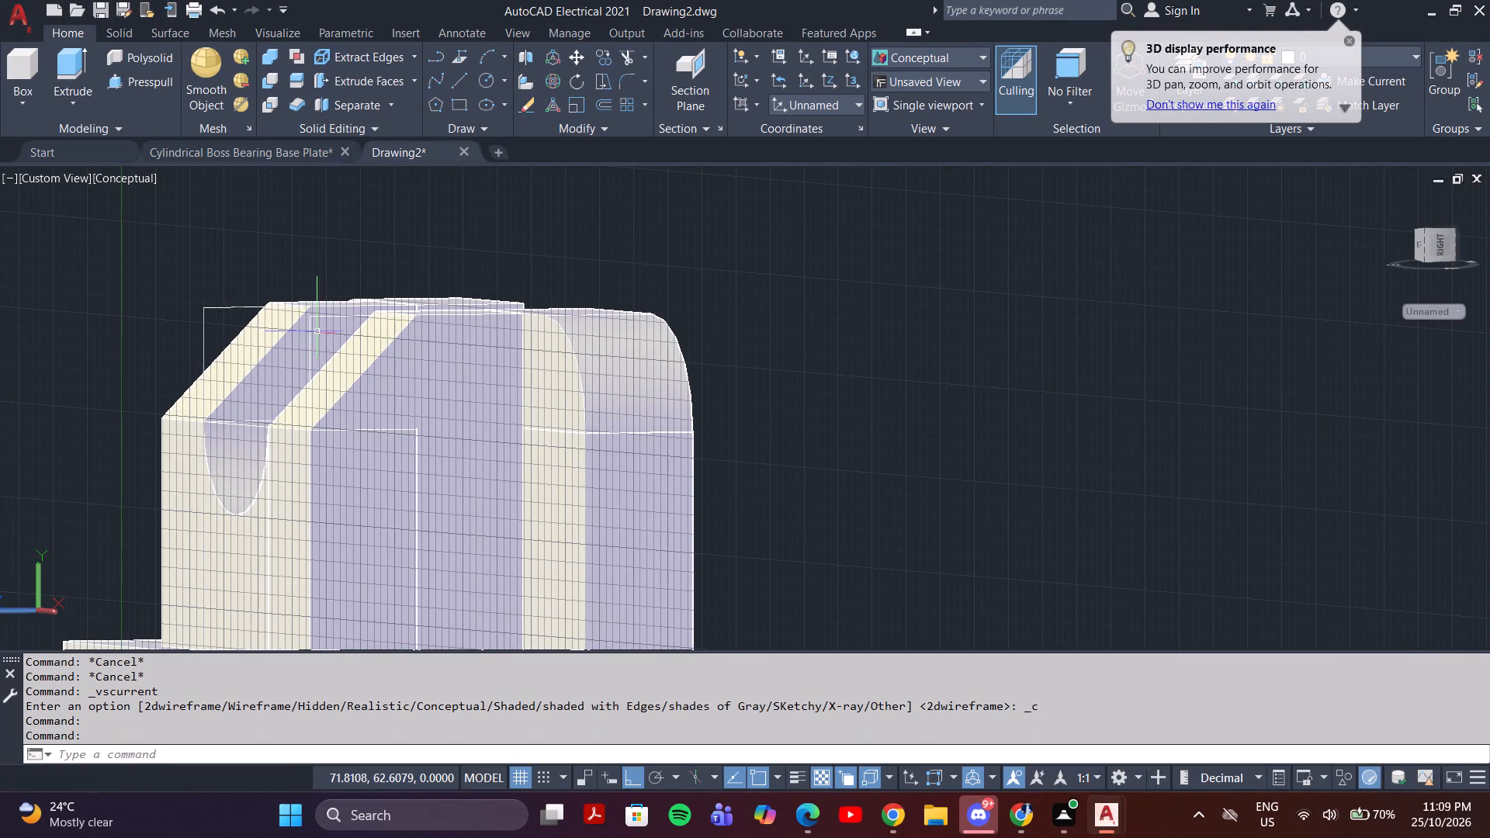
{"action": "middle_click_drag", "start_coordinate": [321, 333], "coordinate": [334, 338], "text": "shift"}
{"action": "scroll", "coordinate": [337, 341], "scroll_direction": "up", "scroll_amount": 3}
{"action": "left_click", "coordinate": [341, 343]}
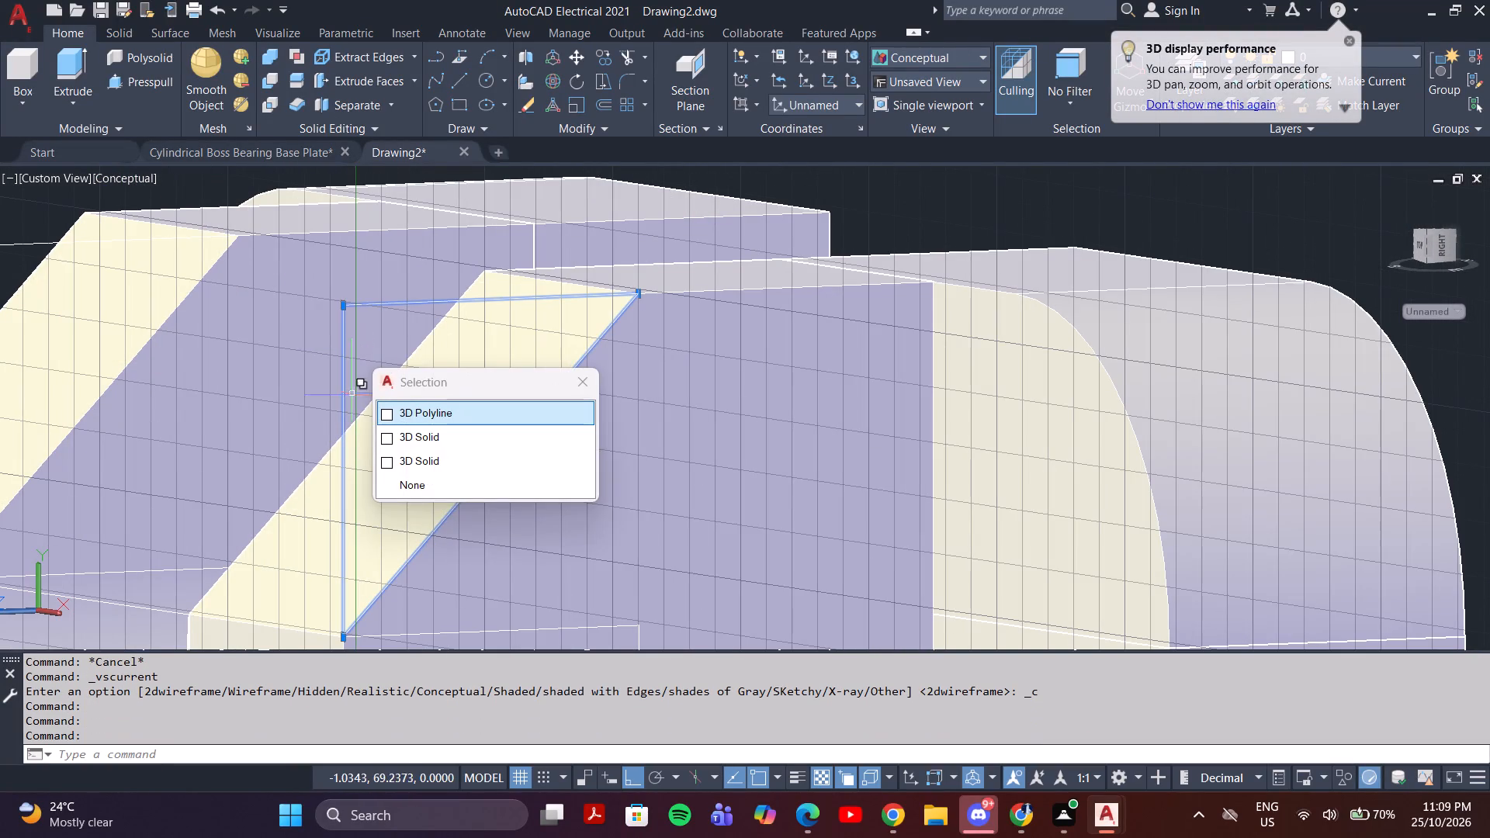
{"action": "key", "text": "Delete"}
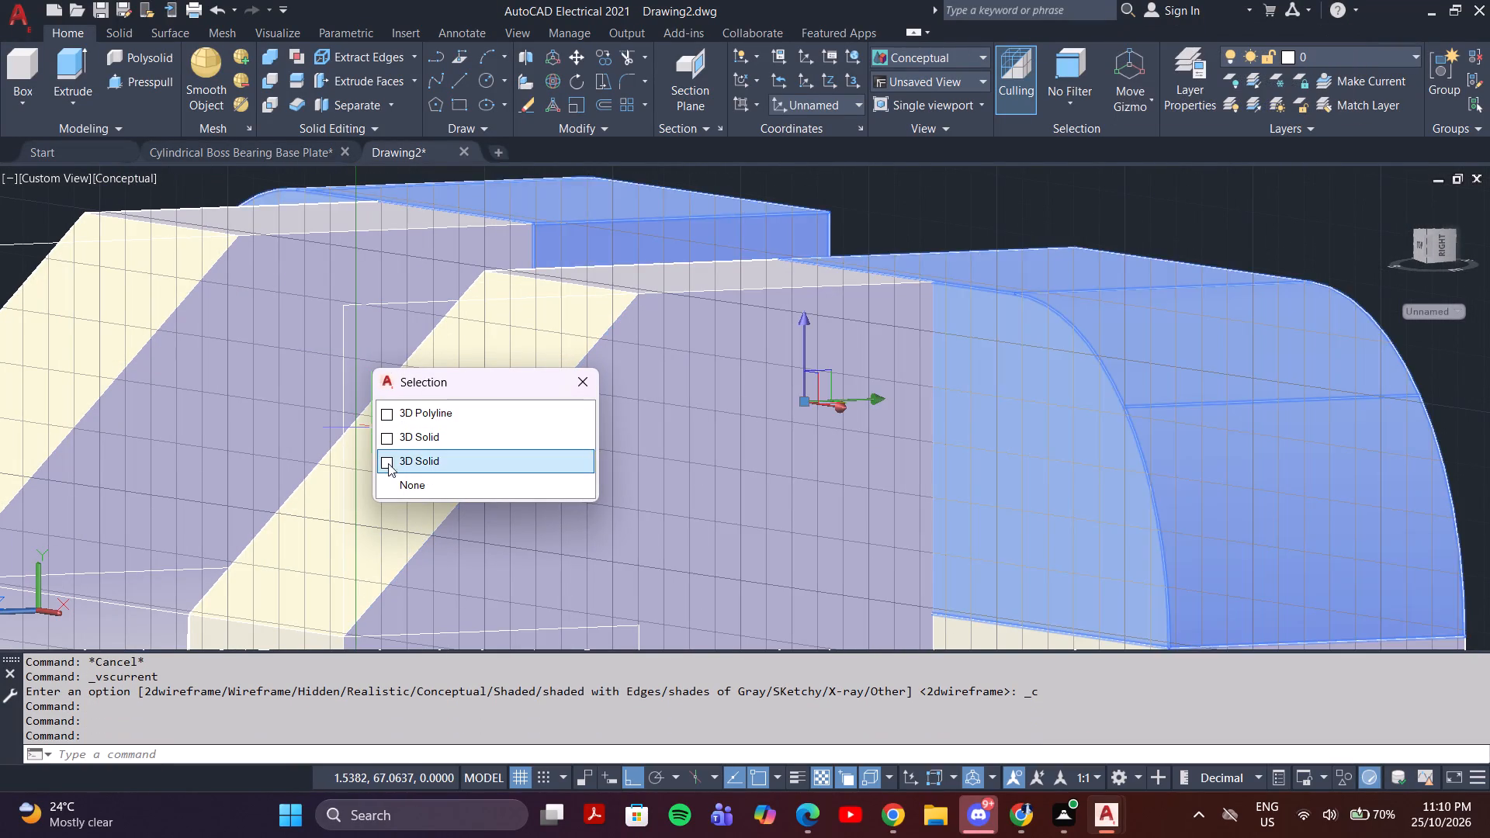
{"action": "left_click", "coordinate": [383, 417]}
{"action": "key", "text": "Delete"}
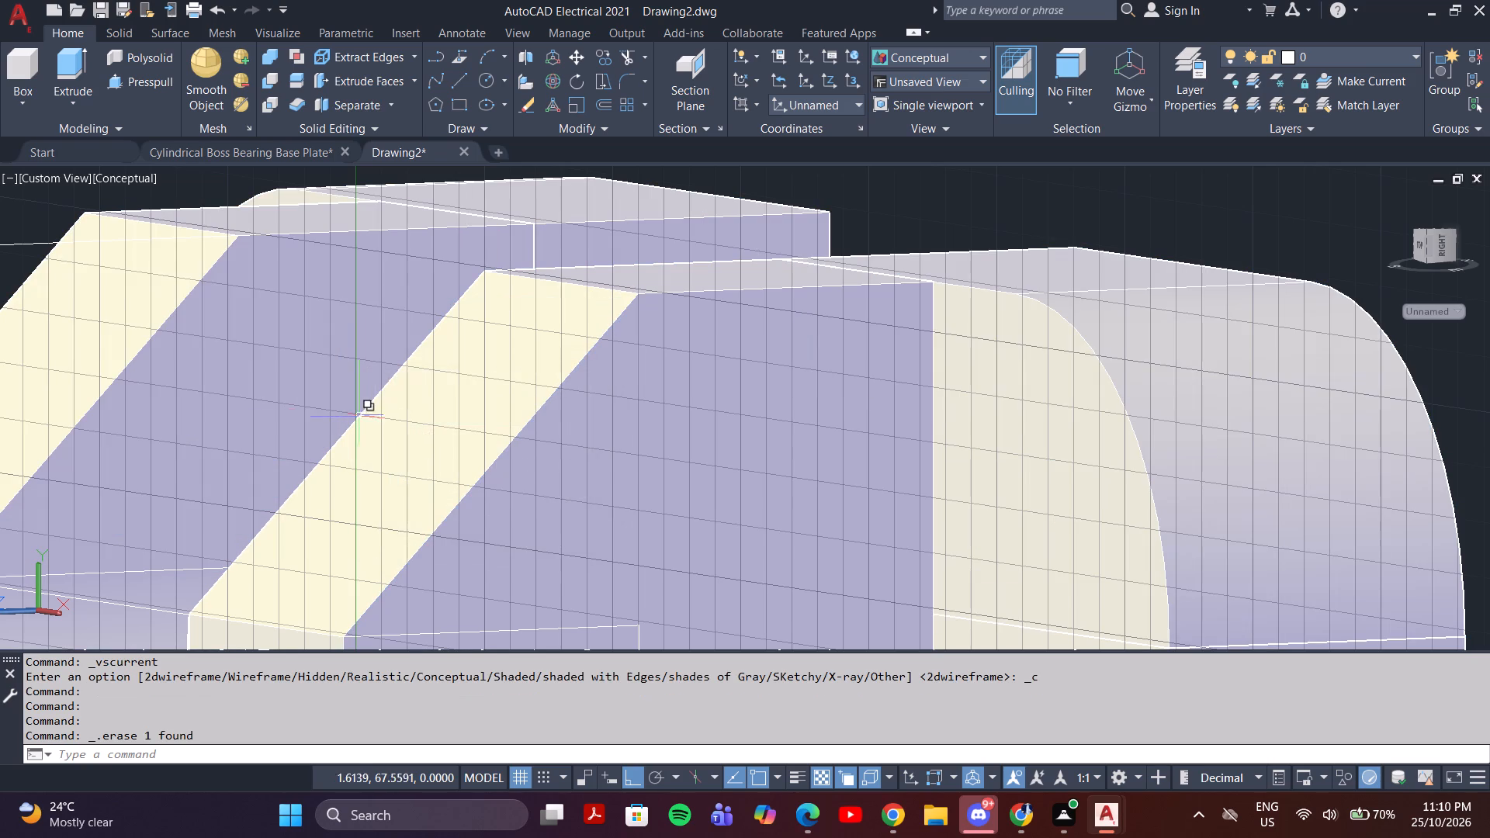
Delete the leftover triangular 3D polyline beside the left support block's sloped corner.
{"action": "middle_click_drag", "start_coordinate": [116, 317], "coordinate": [297, 338], "text": "shift"}
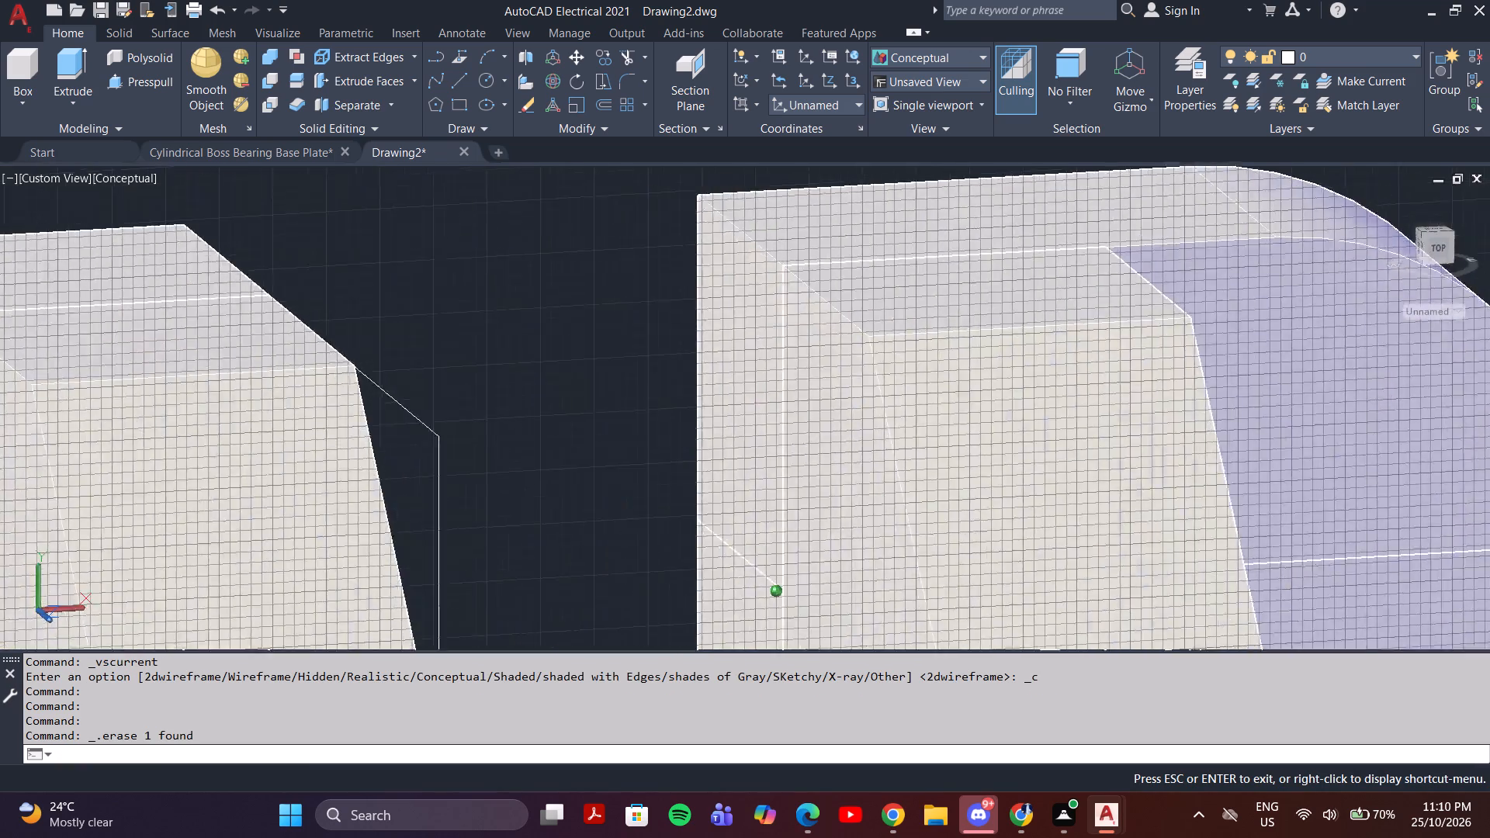
{"action": "middle_click_drag", "start_coordinate": [297, 338], "coordinate": [475, 351], "text": "shift"}
{"action": "scroll", "coordinate": [696, 426], "scroll_direction": "down", "scroll_amount": 2}
{"action": "middle_click_drag", "start_coordinate": [774, 435], "coordinate": [733, 412], "text": "shift"}
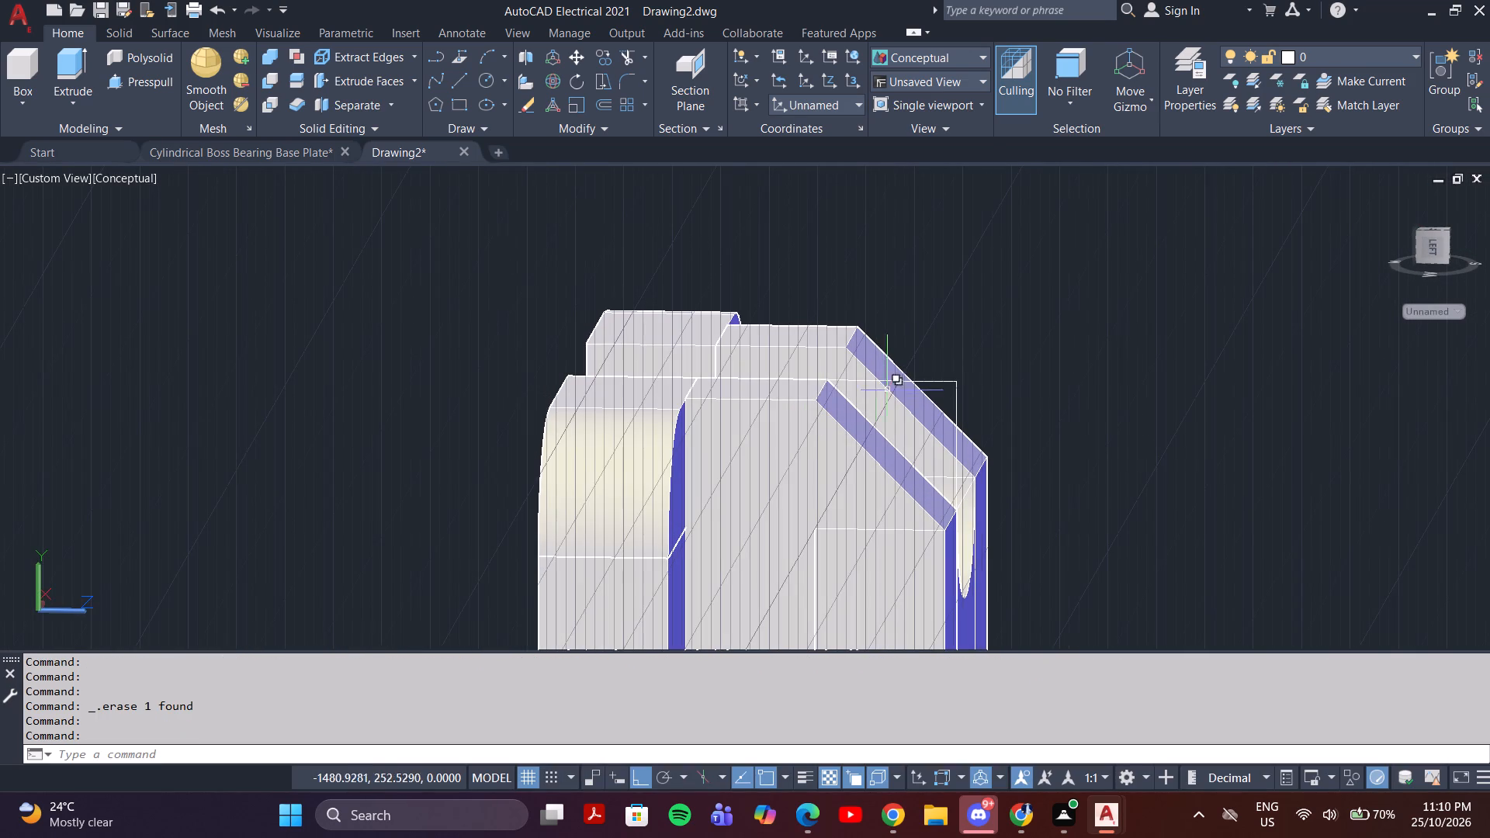
{"action": "left_click", "coordinate": [932, 383]}
{"action": "key", "text": "Delete"}
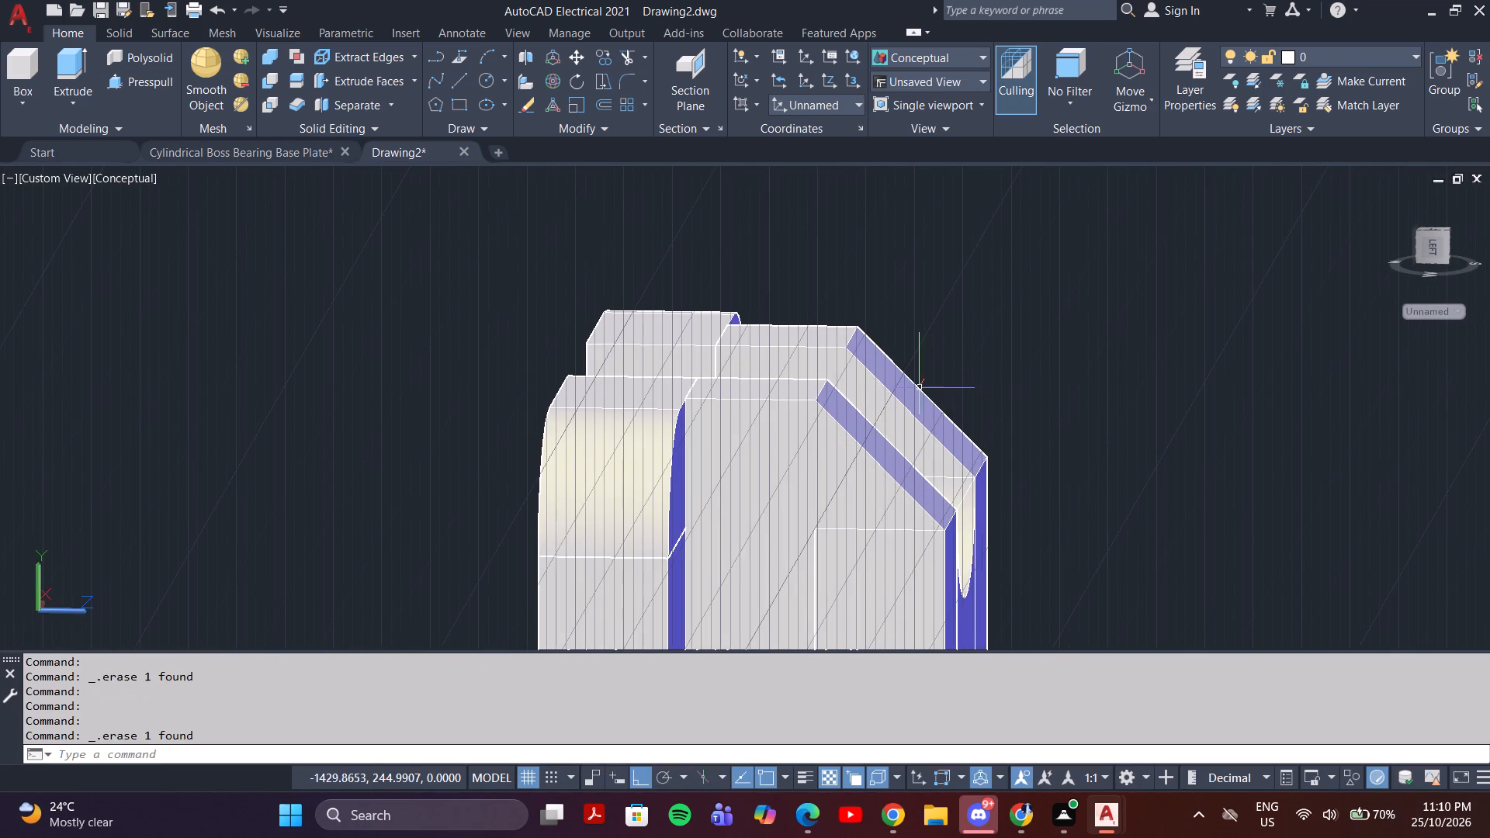
Examine the shaded model from the front, top and both sides, checking the sloped corners, notch and upright.
{"action": "scroll", "coordinate": [926, 413], "scroll_direction": "down", "scroll_amount": 2}
{"action": "middle_click_drag", "start_coordinate": [972, 438], "coordinate": [854, 445], "text": "shift"}
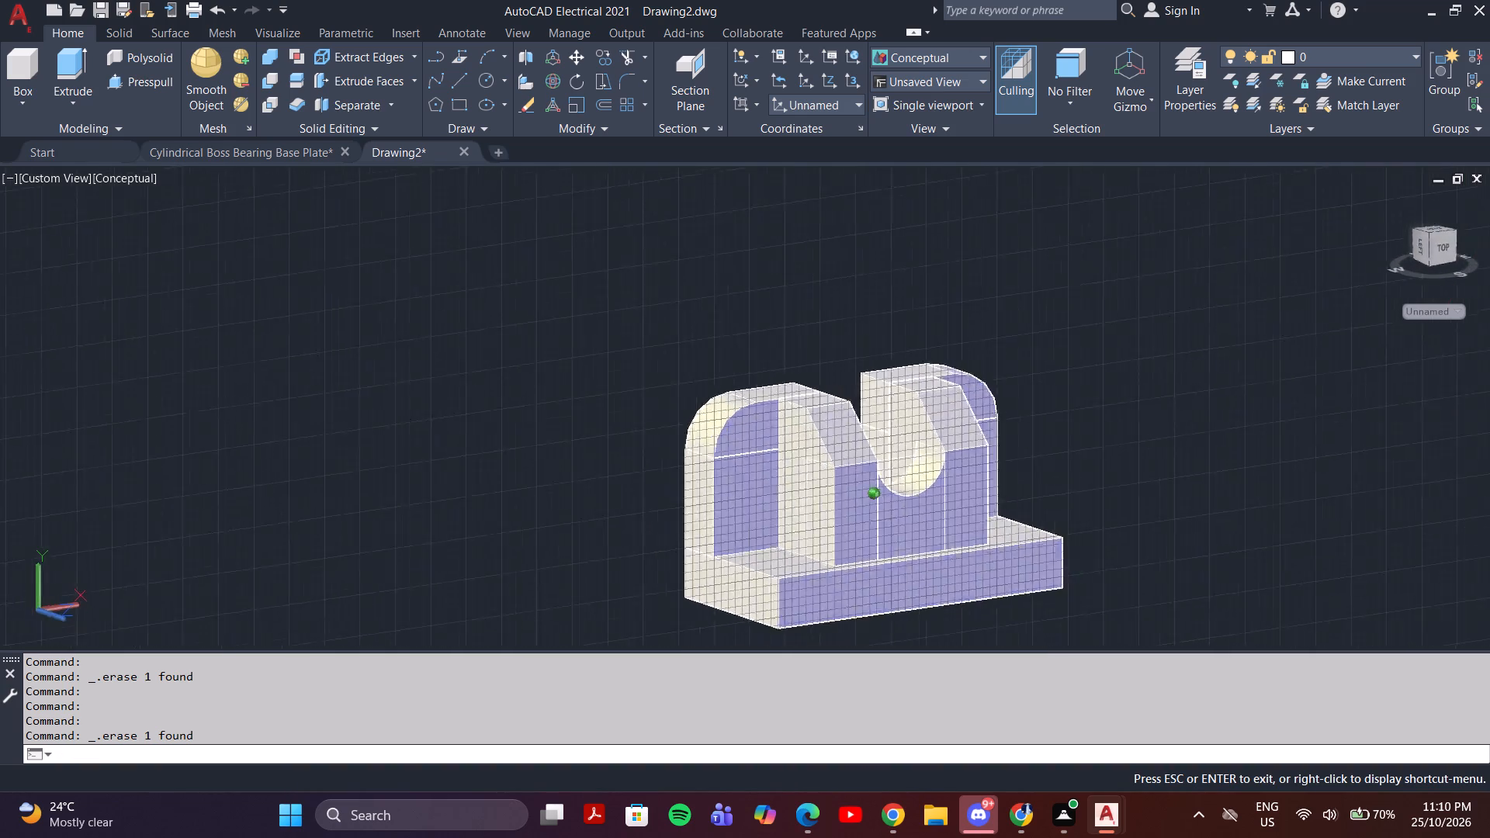
{"action": "middle_click_drag", "start_coordinate": [854, 445], "coordinate": [683, 449], "text": "shift"}
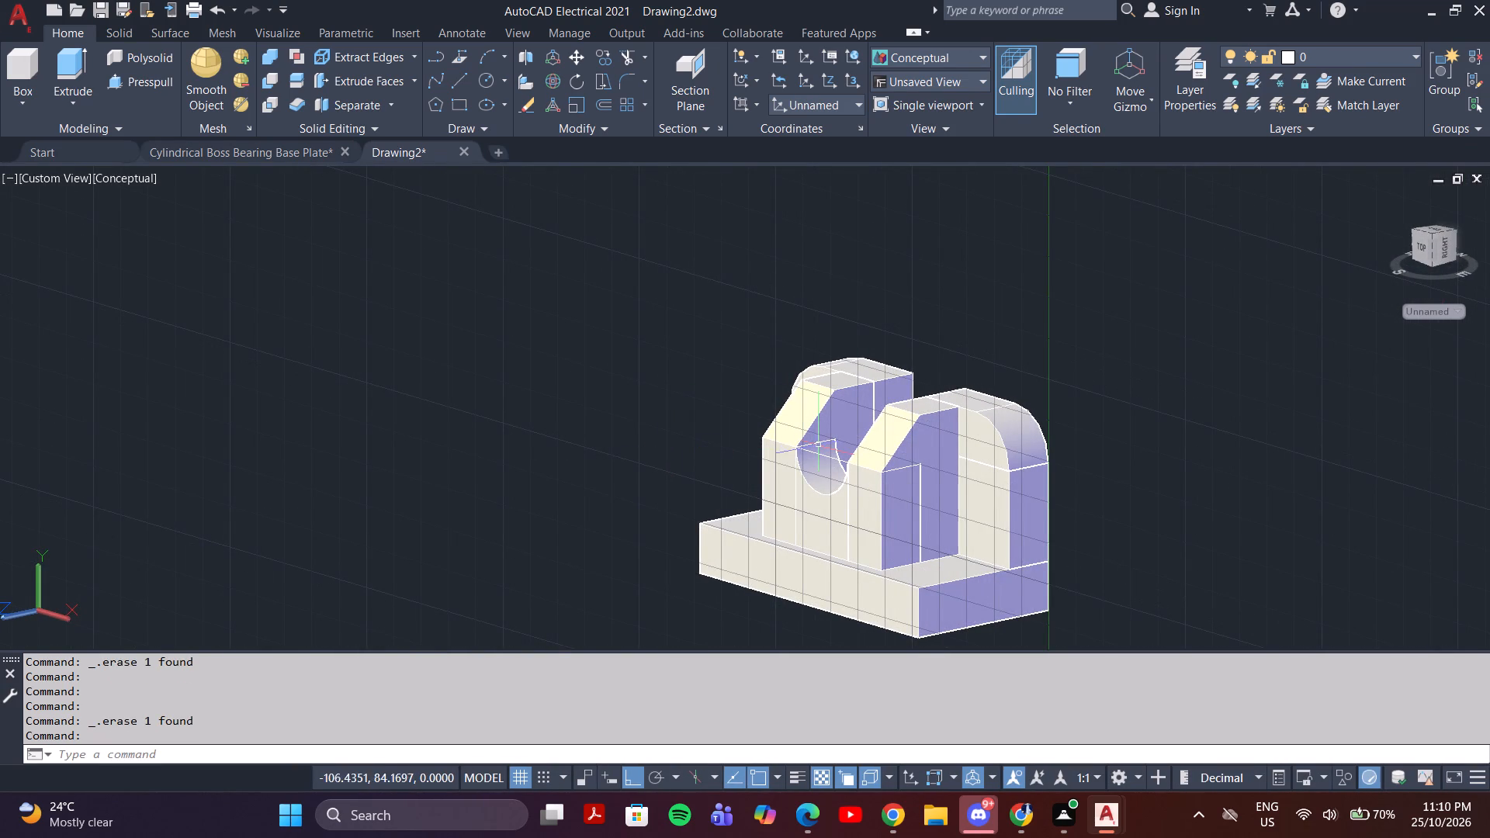
{"action": "middle_click_drag", "start_coordinate": [917, 477], "coordinate": [1054, 552], "text": "shift"}
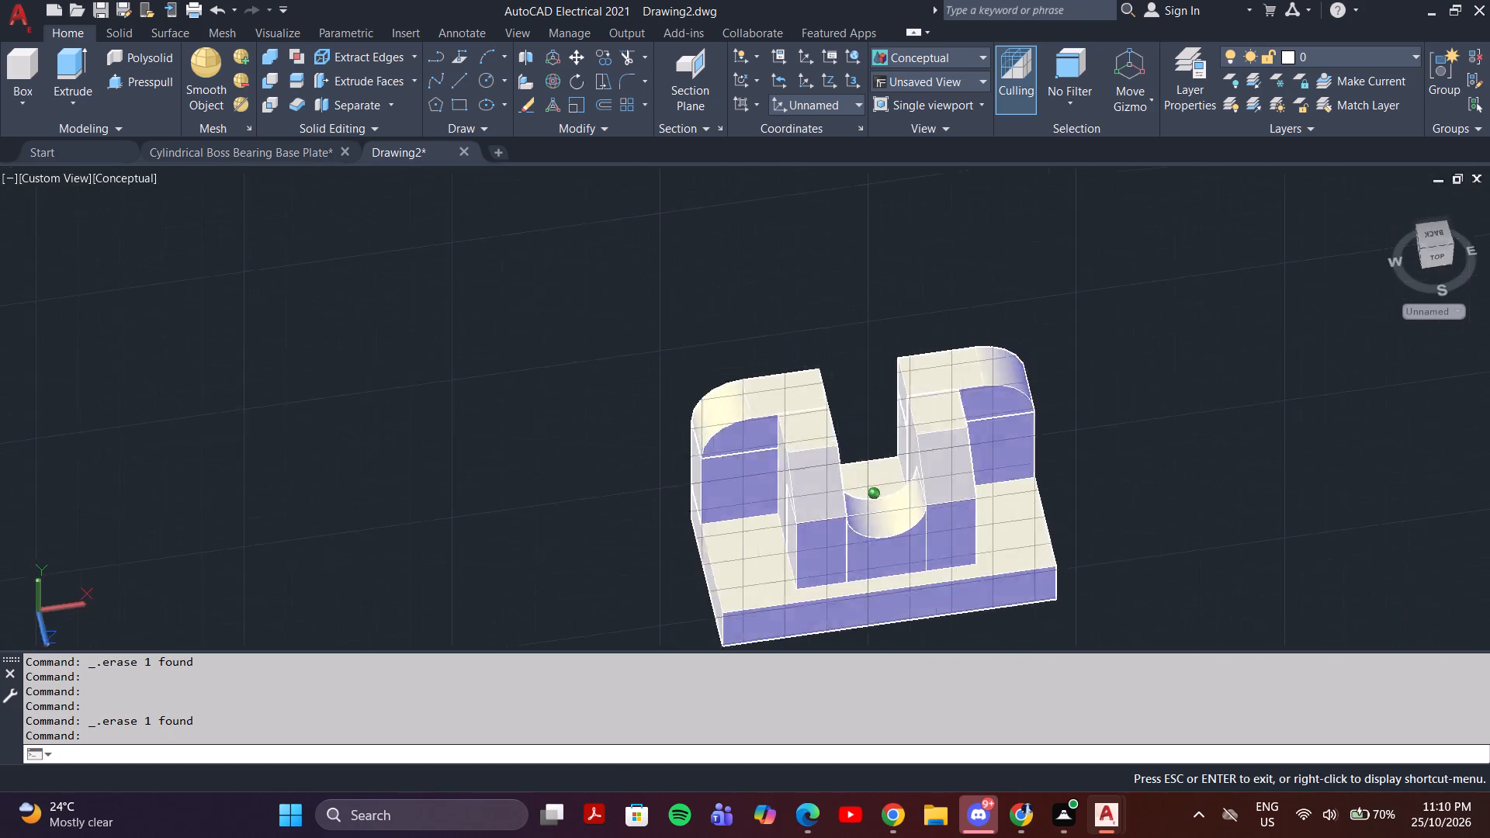
{"action": "middle_click_drag", "start_coordinate": [1054, 552], "coordinate": [868, 468], "text": "shift"}
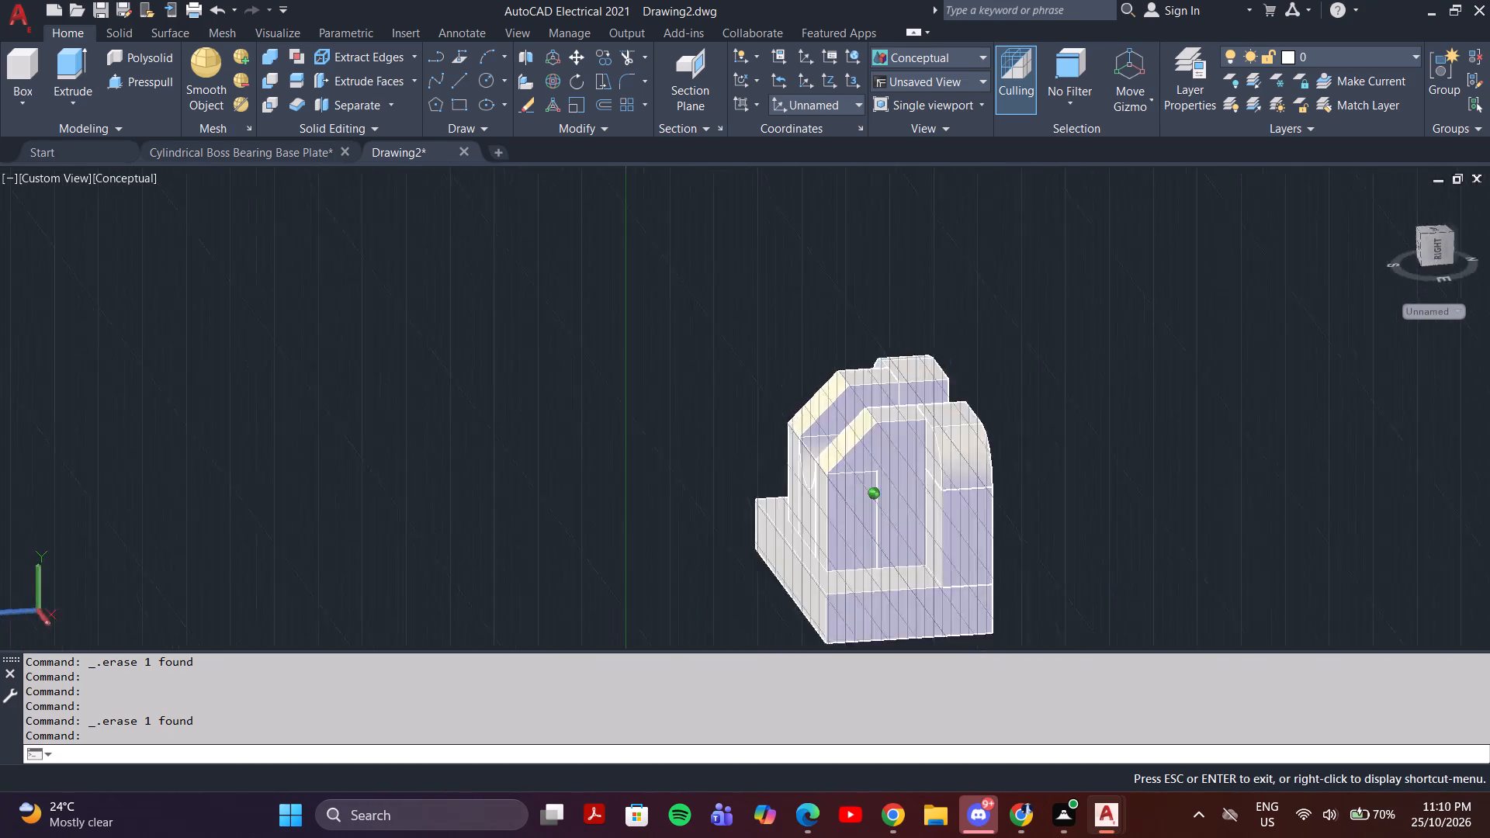
{"action": "middle_click_drag", "start_coordinate": [868, 468], "coordinate": [1020, 573], "text": "shift"}
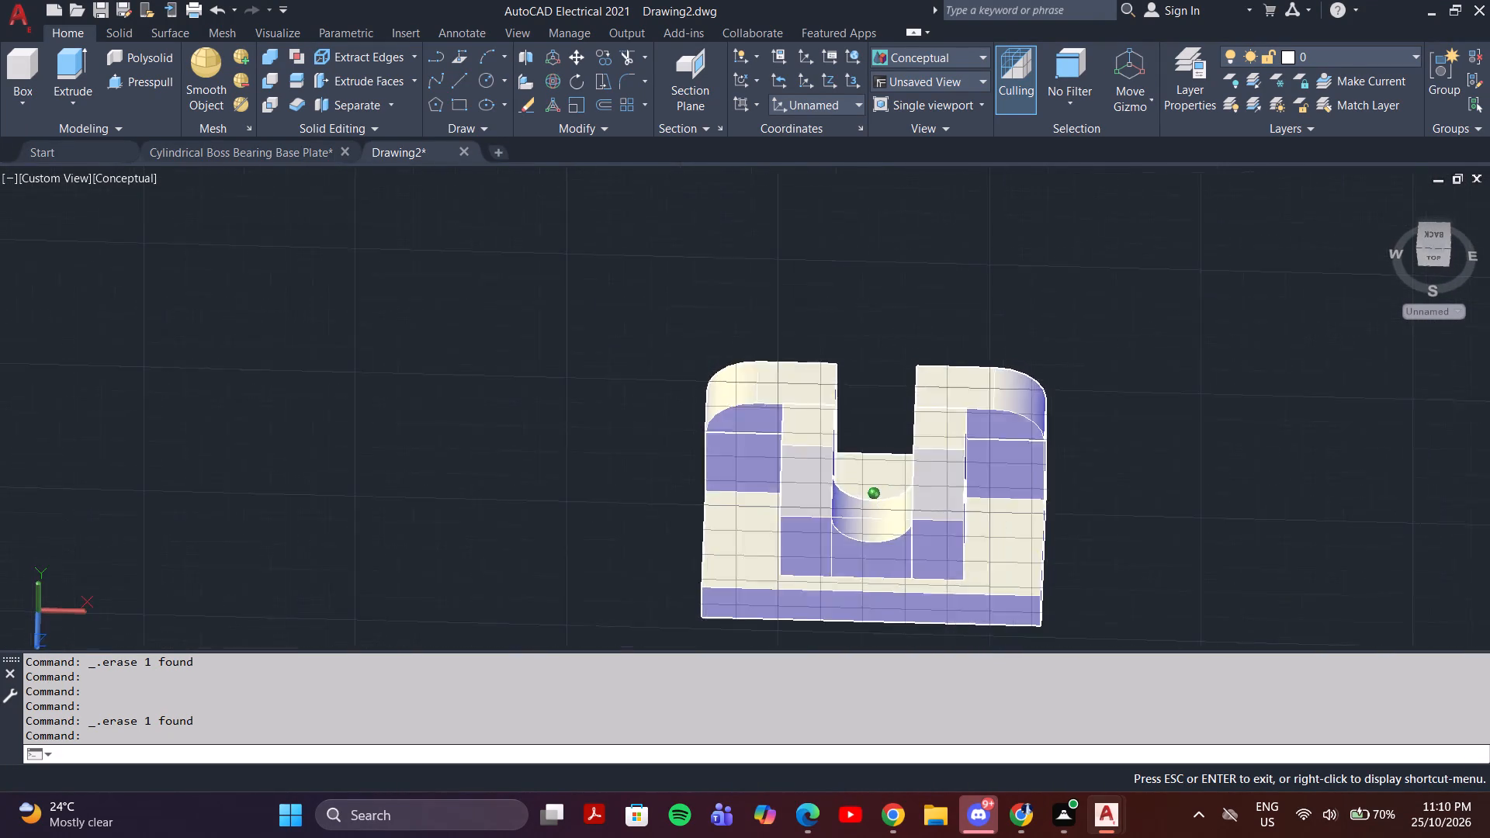
{"action": "middle_click_drag", "start_coordinate": [1020, 573], "coordinate": [1025, 608], "text": "shift"}
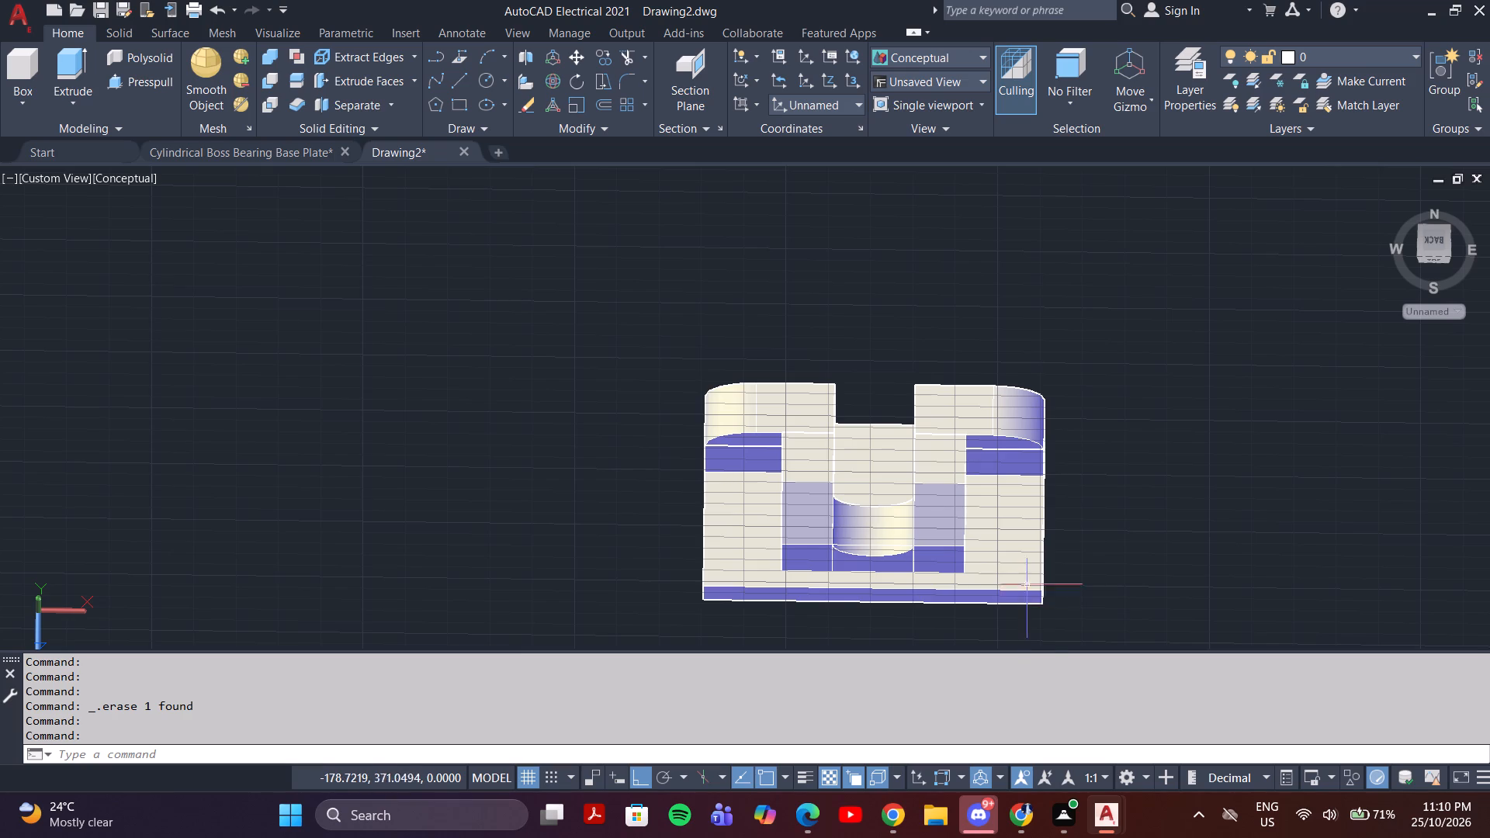
{"action": "scroll", "coordinate": [1027, 523], "scroll_direction": "up", "scroll_amount": 2}
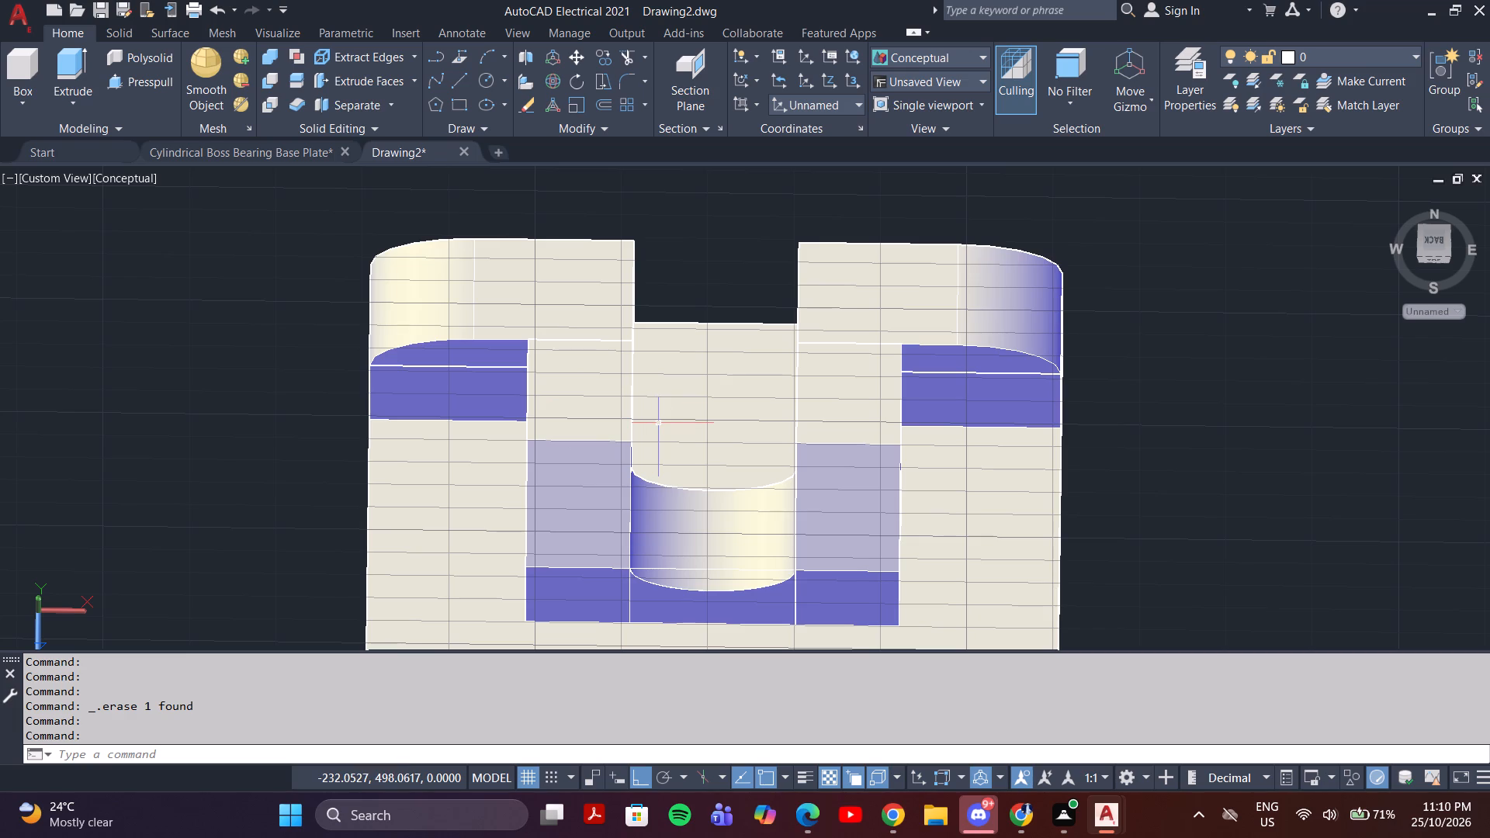
{"action": "middle_click_drag", "start_coordinate": [797, 417], "coordinate": [706, 358], "text": "shift"}
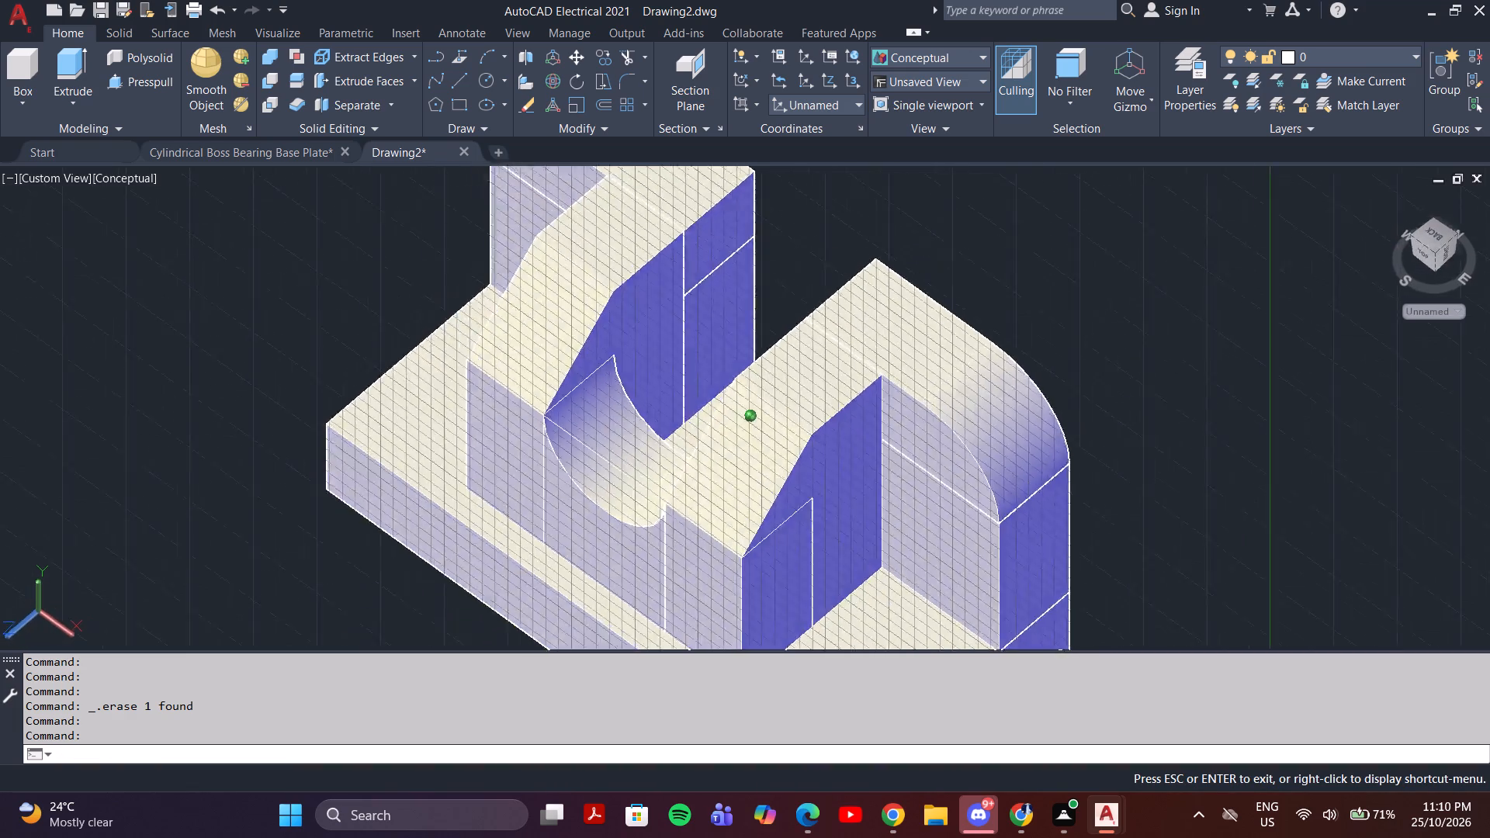
{"action": "middle_click_drag", "start_coordinate": [706, 358], "coordinate": [701, 303], "text": "shift"}
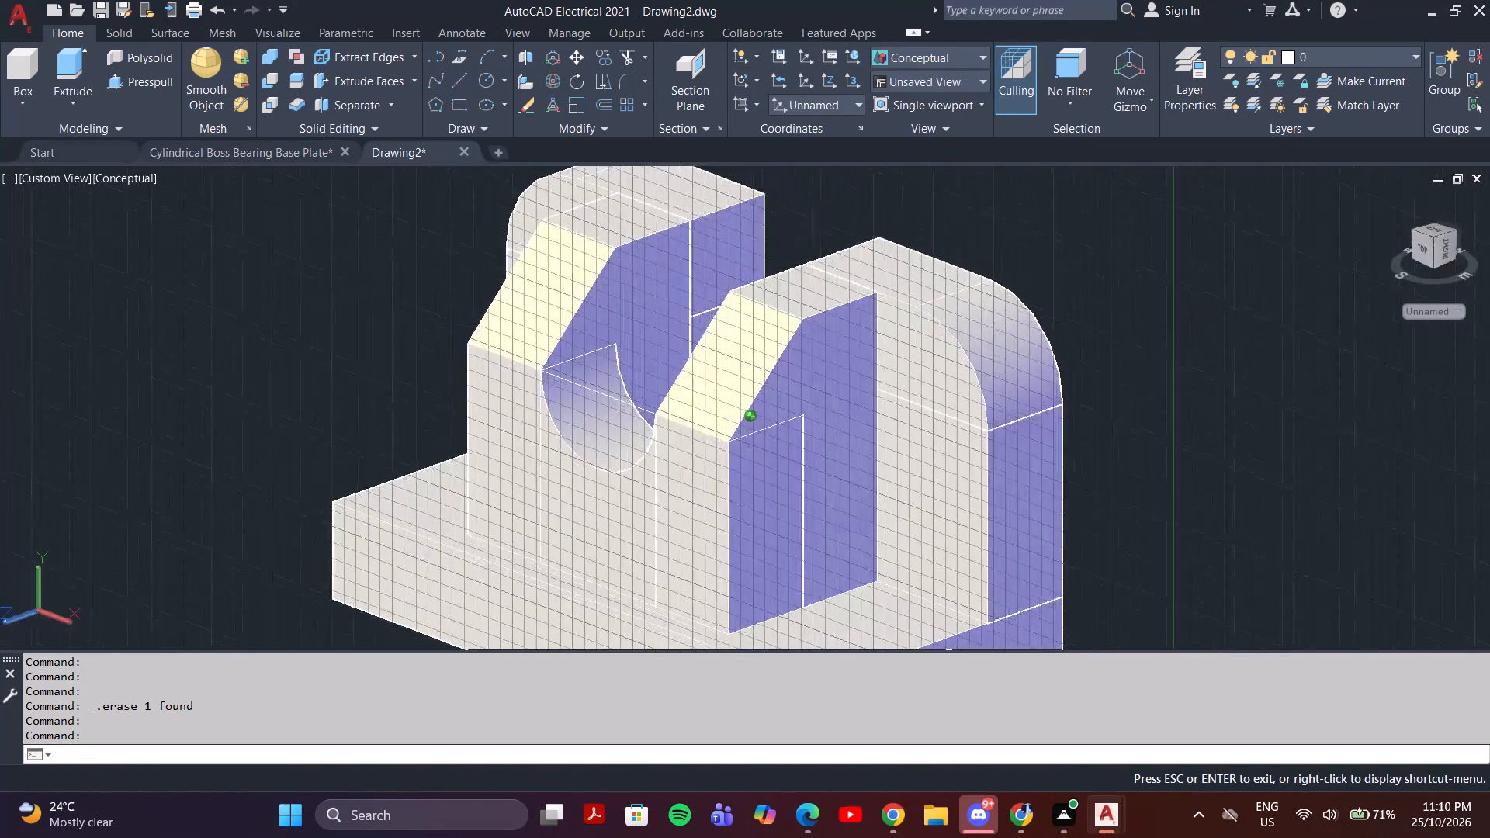
{"action": "middle_click_drag", "start_coordinate": [701, 303], "coordinate": [705, 320], "text": "shift"}
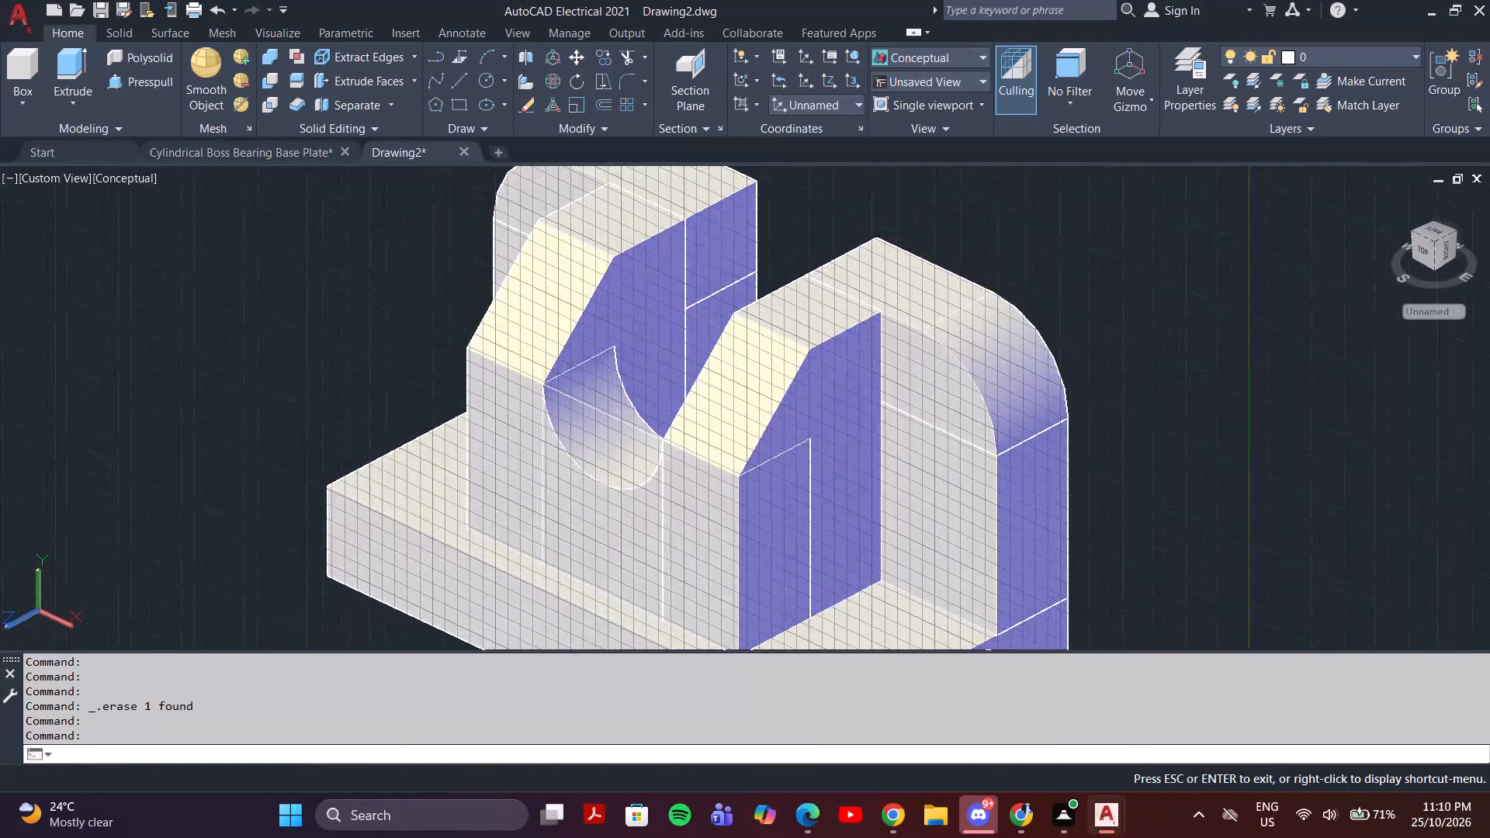
{"action": "key", "text": "Escape"}
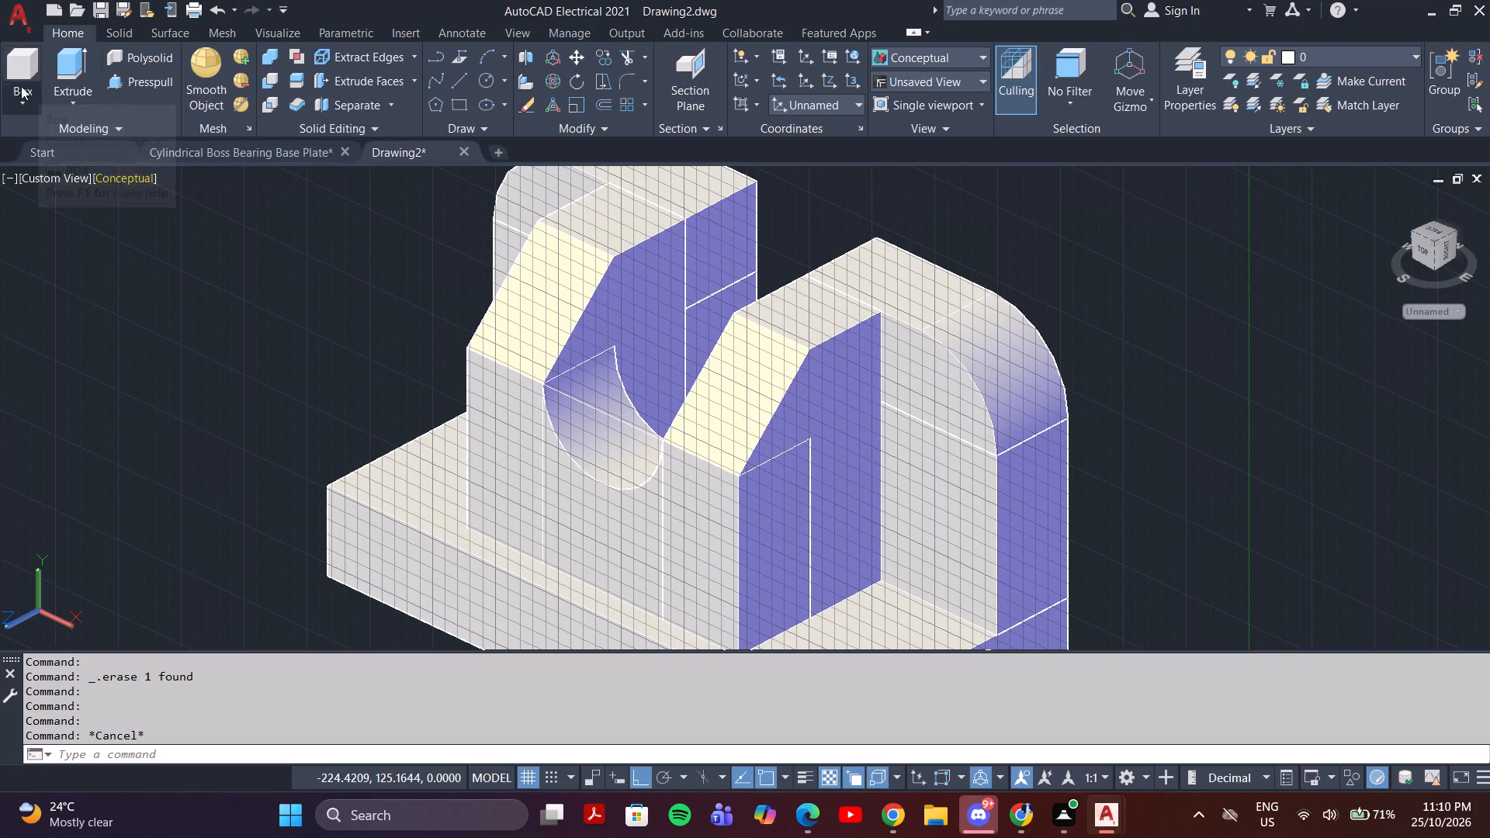
{"action": "key", "text": "Escape"}
Switch the model to the 2D Wireframe visual style.
{"action": "left_click", "coordinate": [126, 178]}
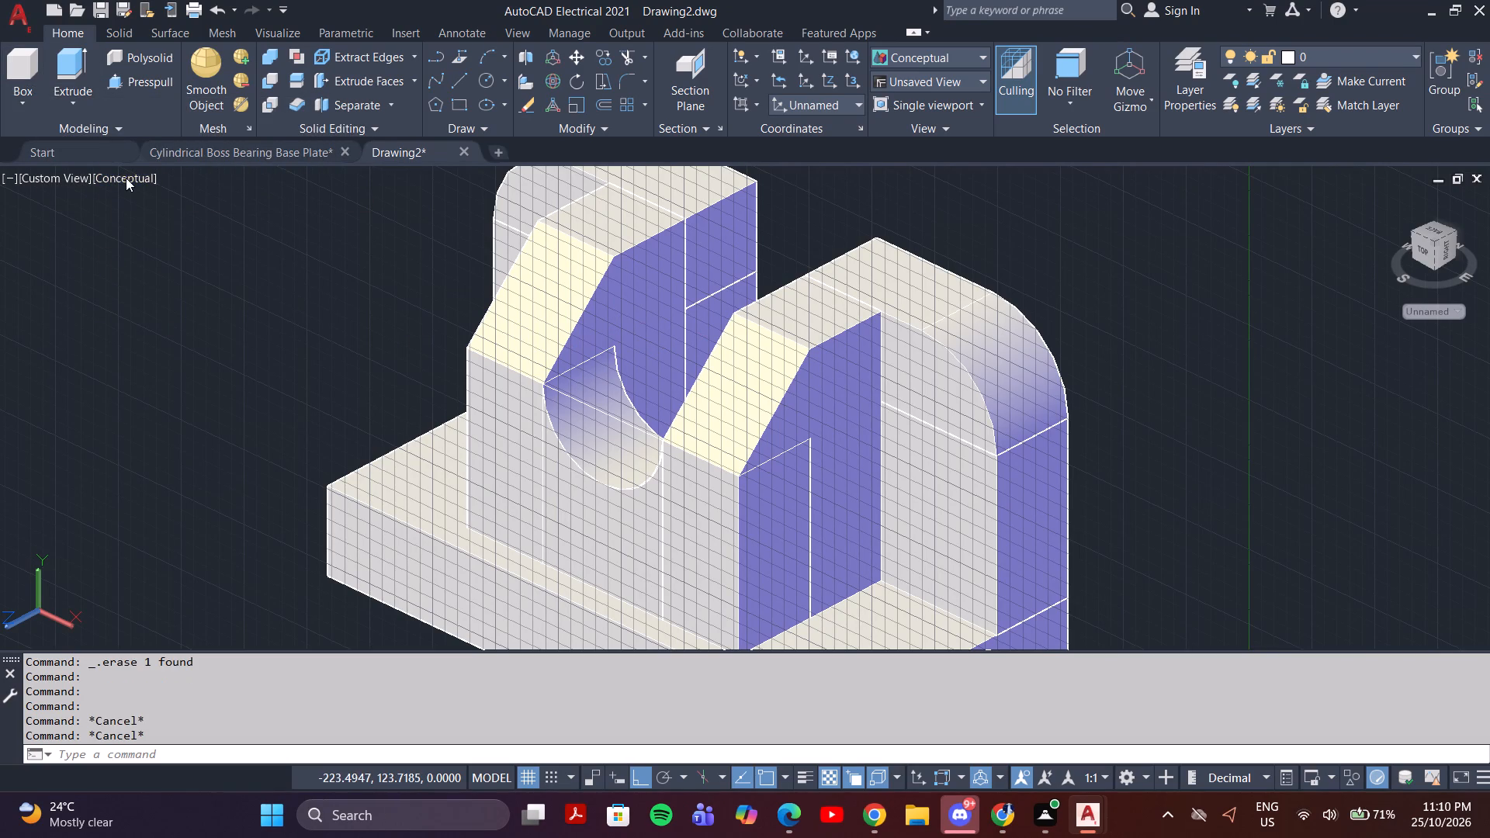
{"action": "left_click", "coordinate": [123, 181]}
{"action": "left_click", "coordinate": [165, 223]}
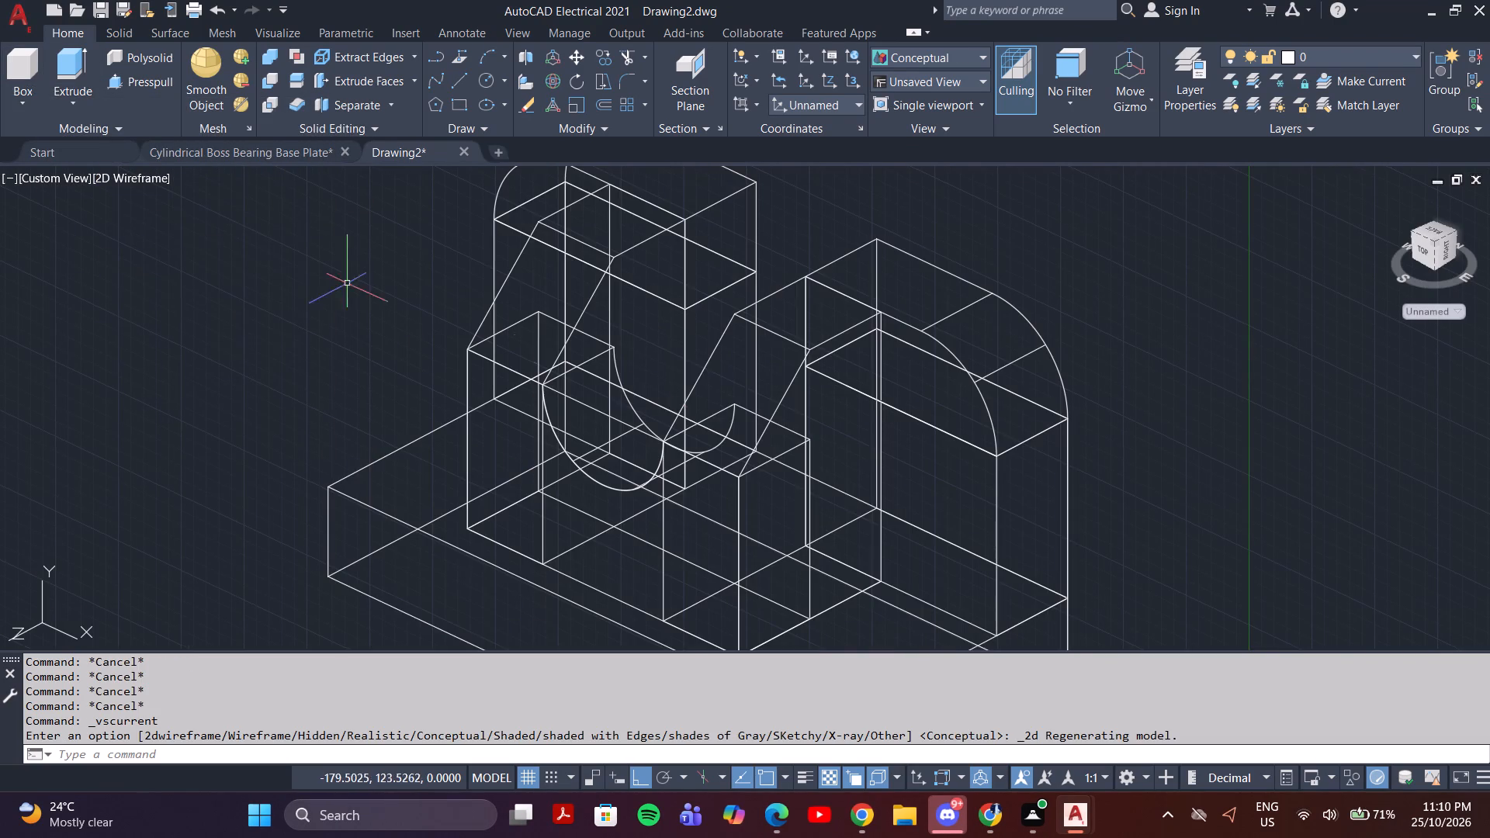
Draw a 10-unit vertical line downward from the top of the slope on the right support block's outer face.
{"action": "middle_click_drag", "start_coordinate": [819, 423], "coordinate": [700, 417], "text": "shift"}
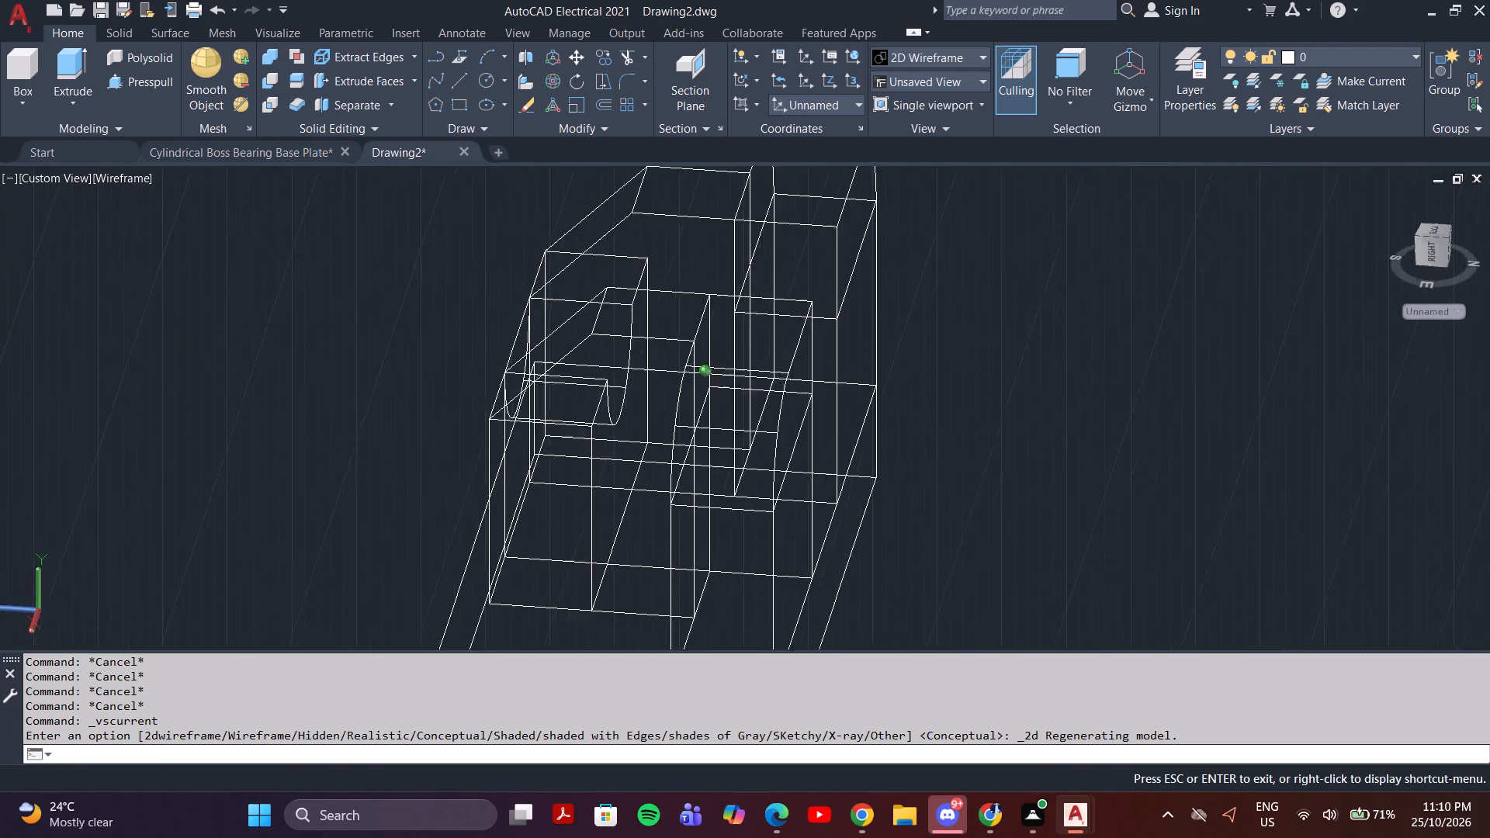
{"action": "middle_click_drag", "start_coordinate": [700, 417], "coordinate": [732, 369], "text": "shift"}
{"action": "key", "text": "l"}
{"action": "key", "text": "Return"}
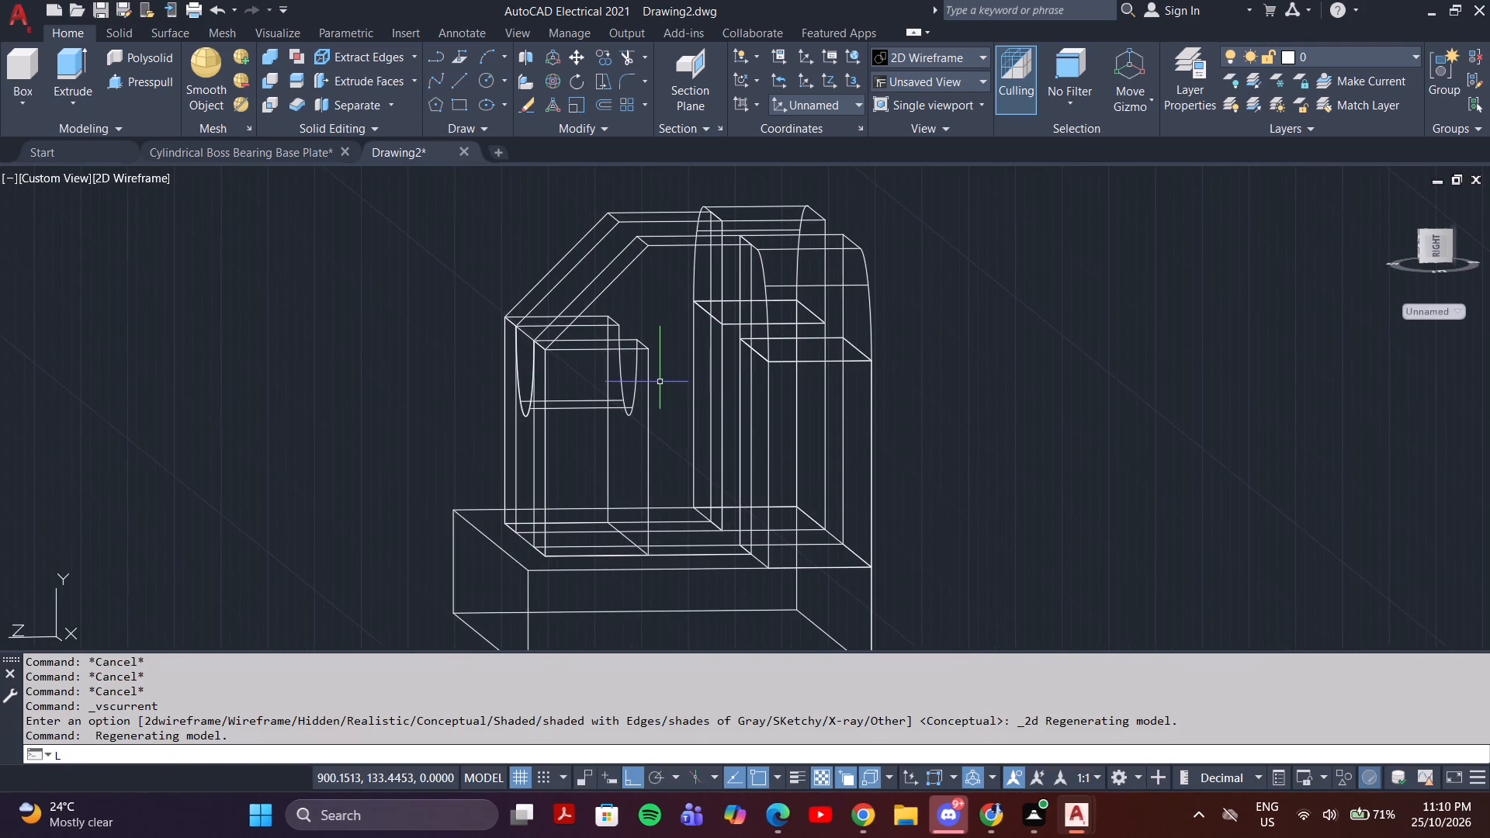
{"action": "left_click", "coordinate": [646, 243]}
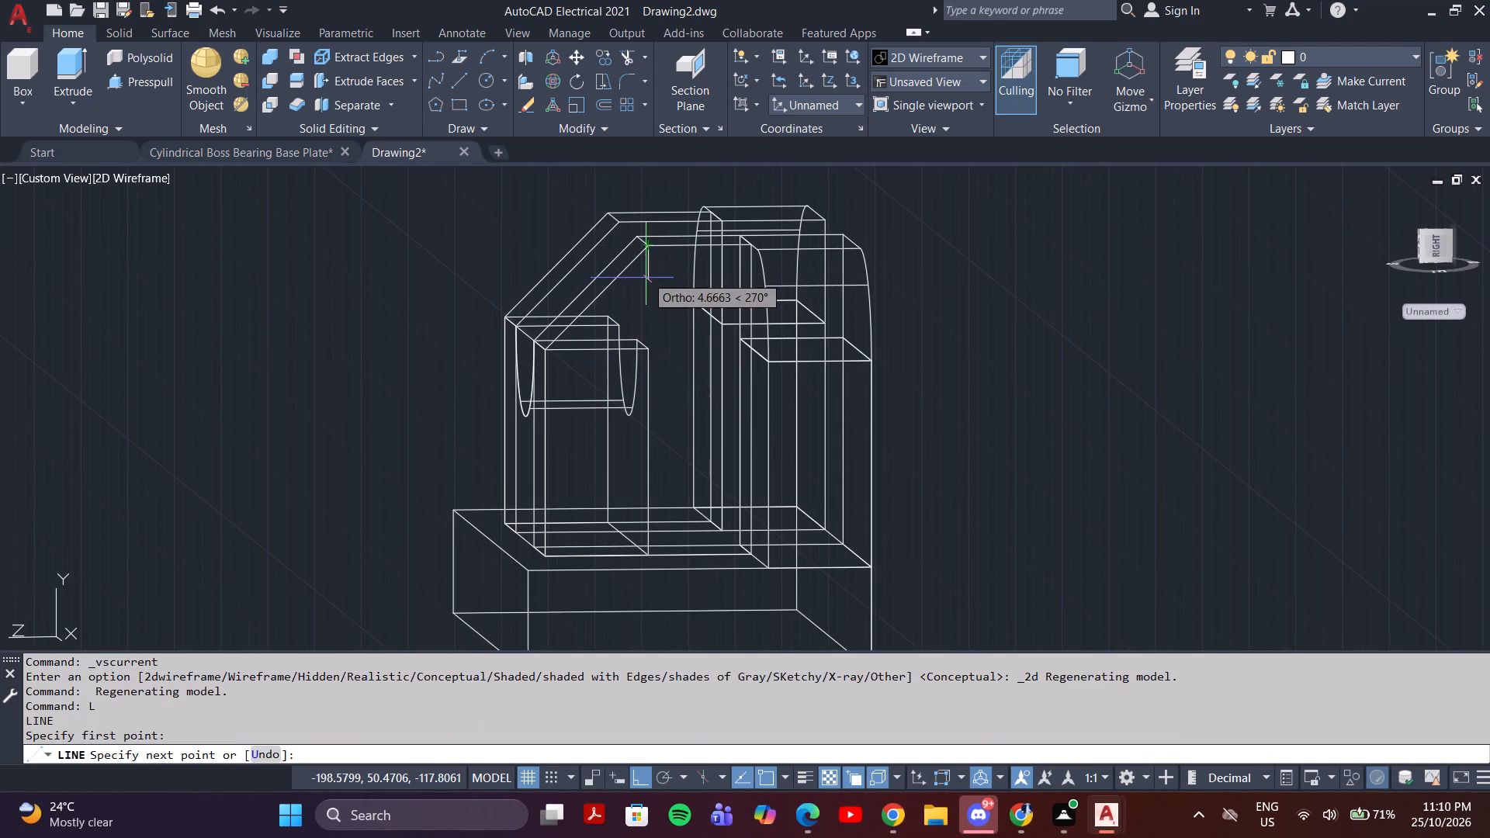
{"action": "type", "text": "15"}
{"action": "key", "text": "BackSpace"}
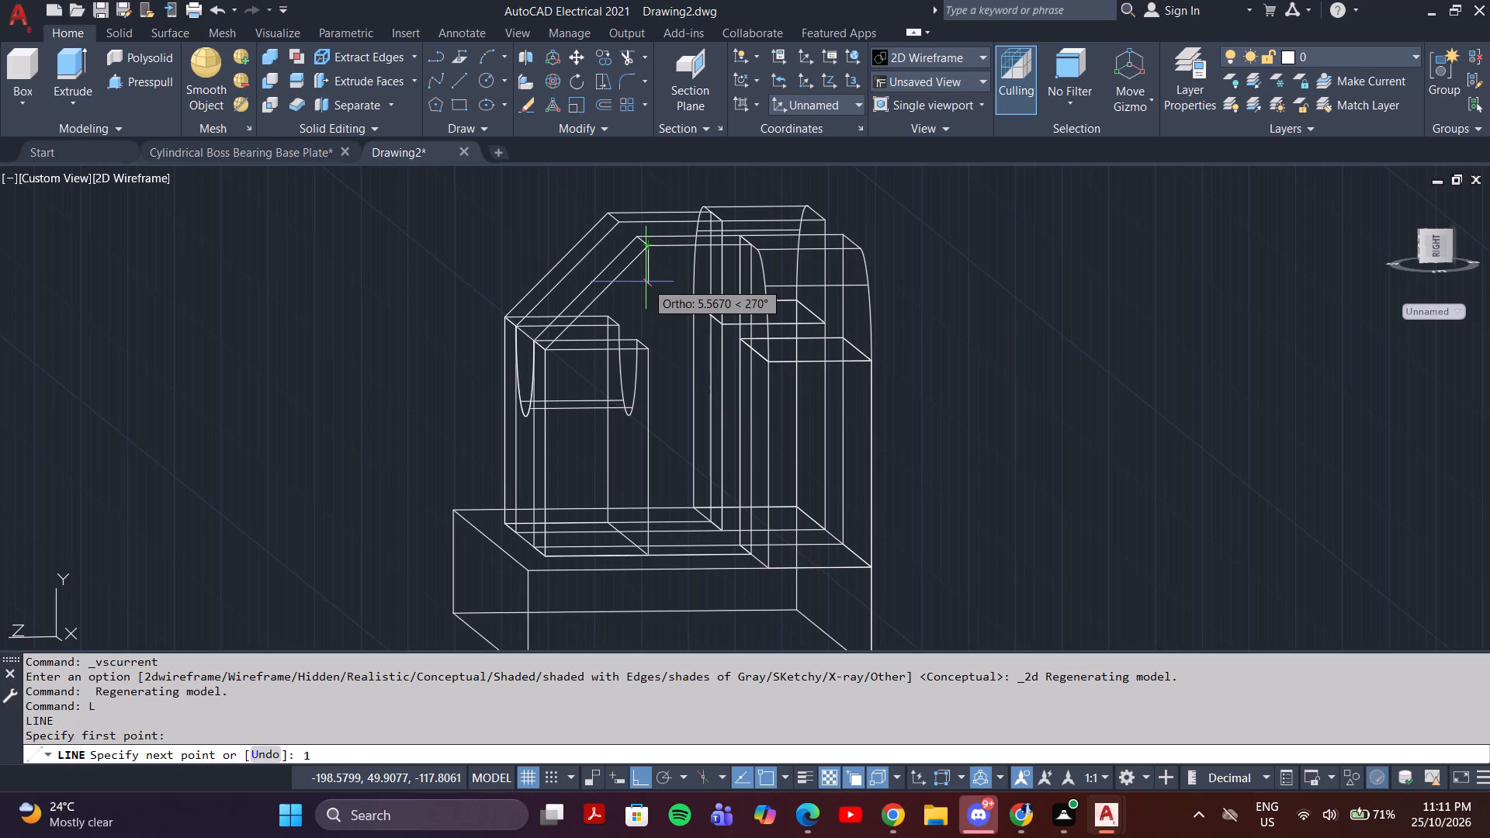
{"action": "key", "text": "0"}
{"action": "key", "text": "Return"}
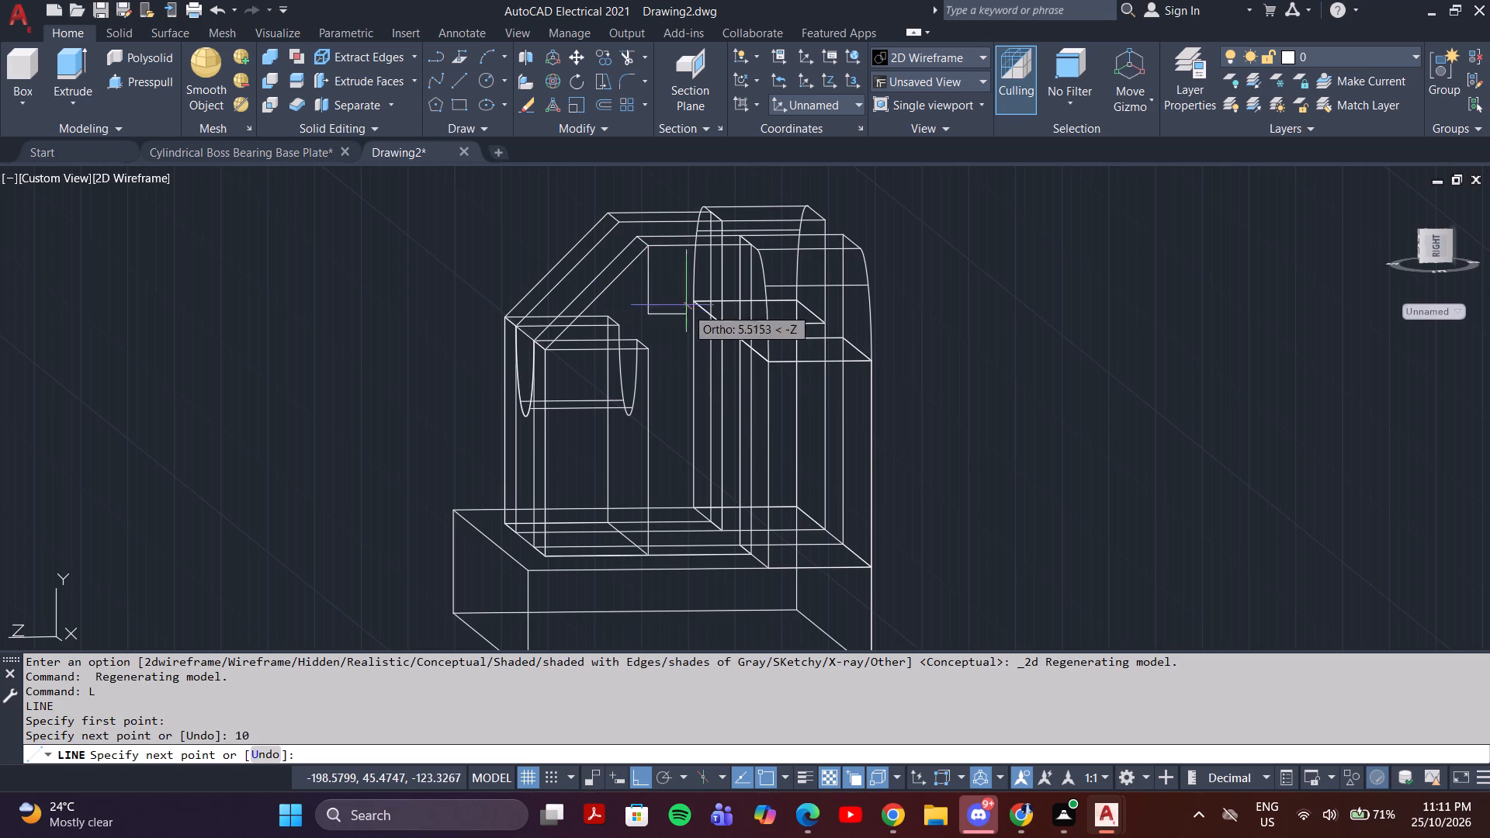
{"action": "middle_click_drag", "start_coordinate": [681, 317], "coordinate": [782, 339], "text": "shift"}
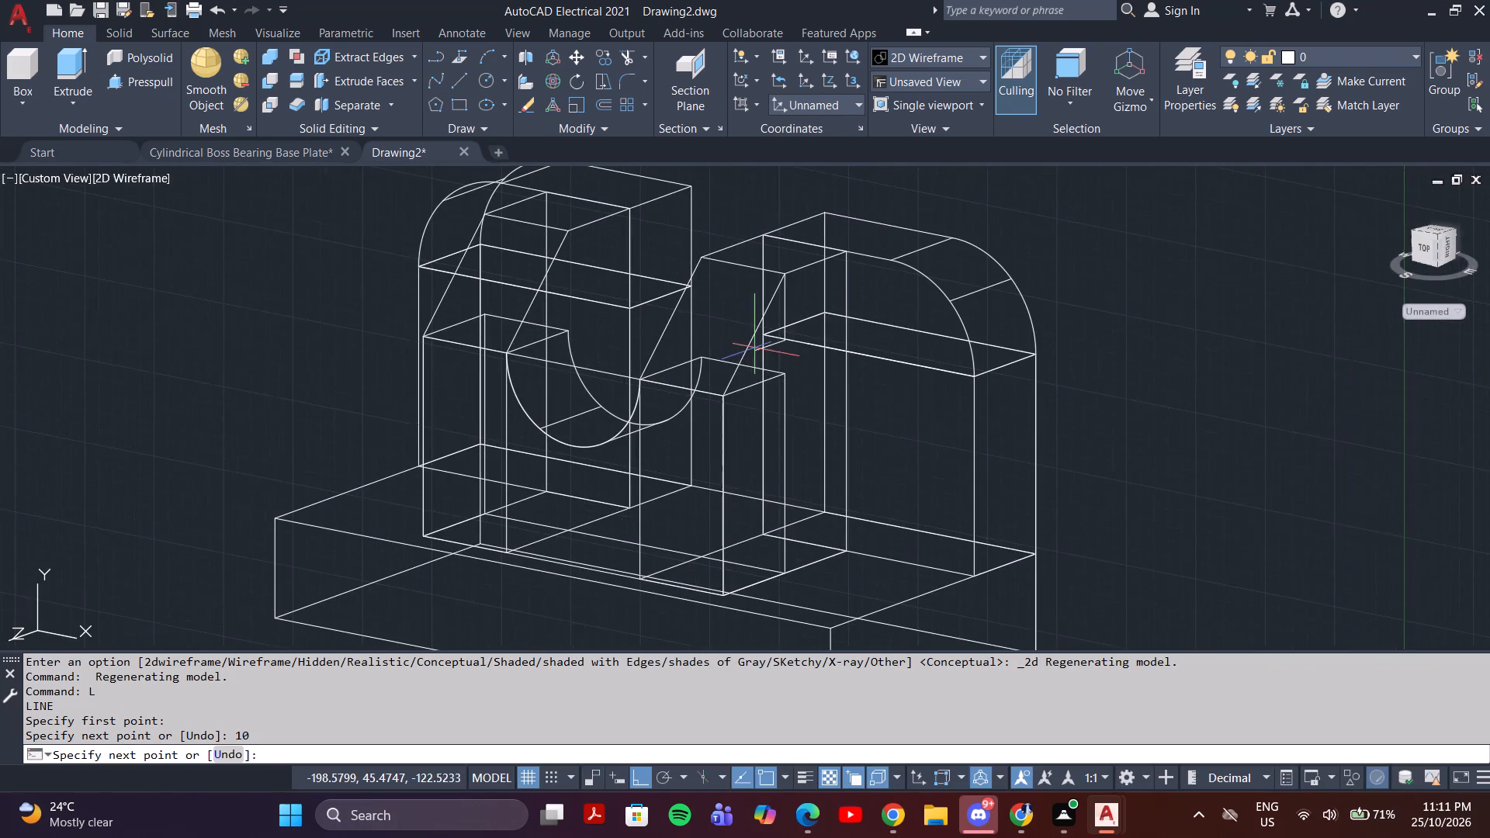
{"action": "key", "text": "Escape"}
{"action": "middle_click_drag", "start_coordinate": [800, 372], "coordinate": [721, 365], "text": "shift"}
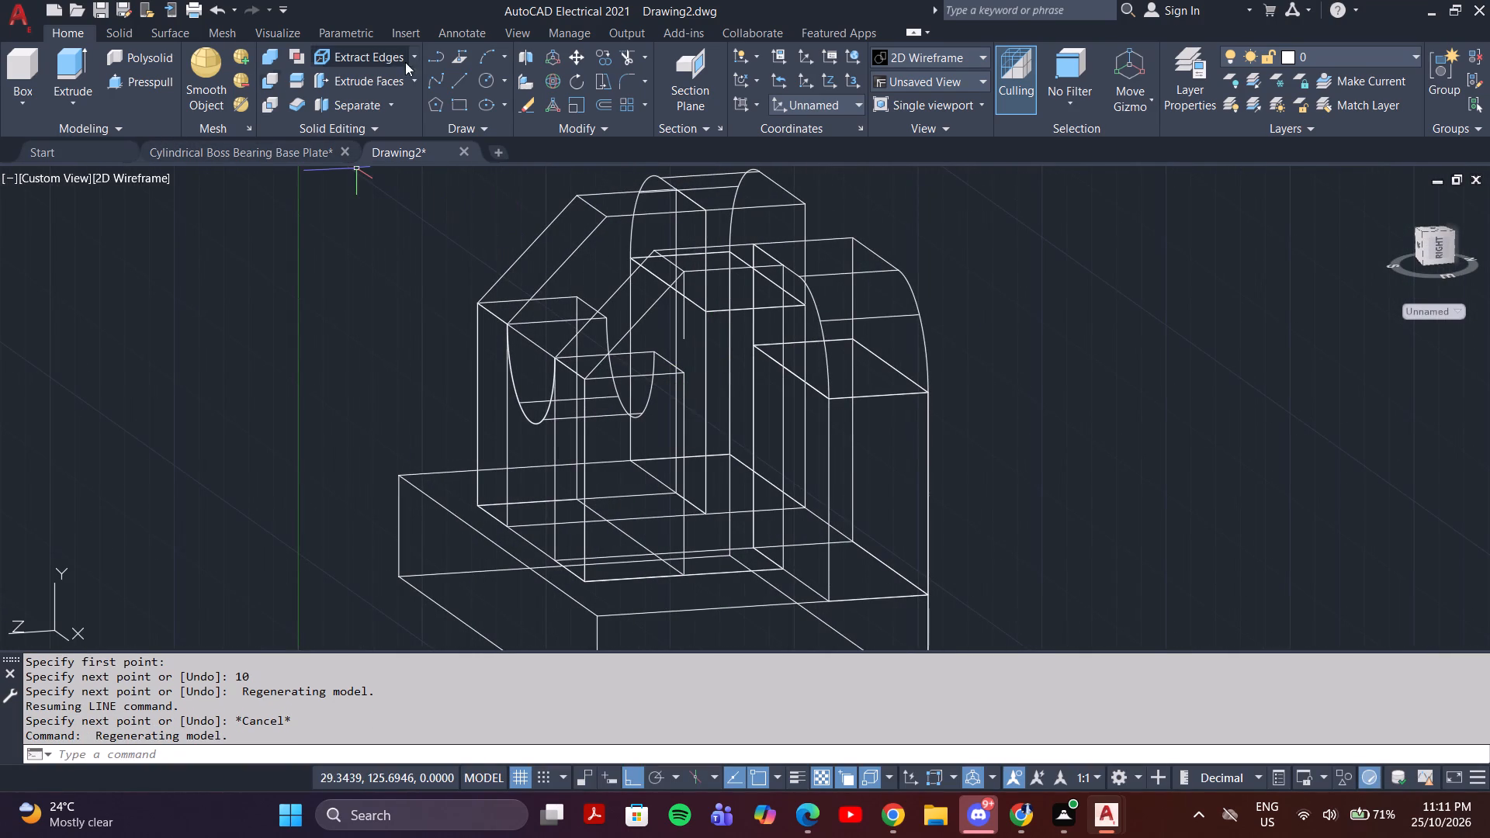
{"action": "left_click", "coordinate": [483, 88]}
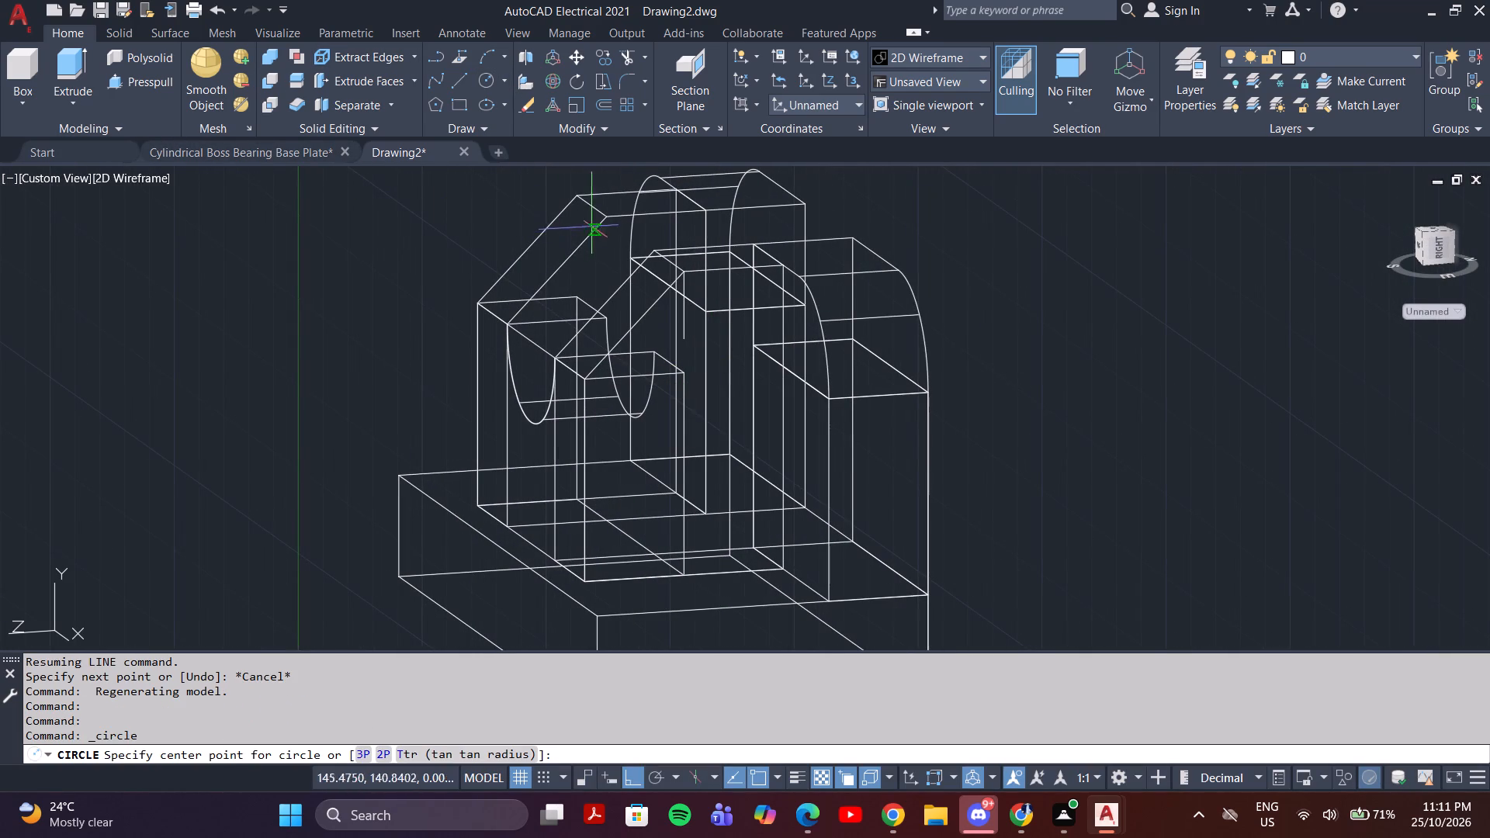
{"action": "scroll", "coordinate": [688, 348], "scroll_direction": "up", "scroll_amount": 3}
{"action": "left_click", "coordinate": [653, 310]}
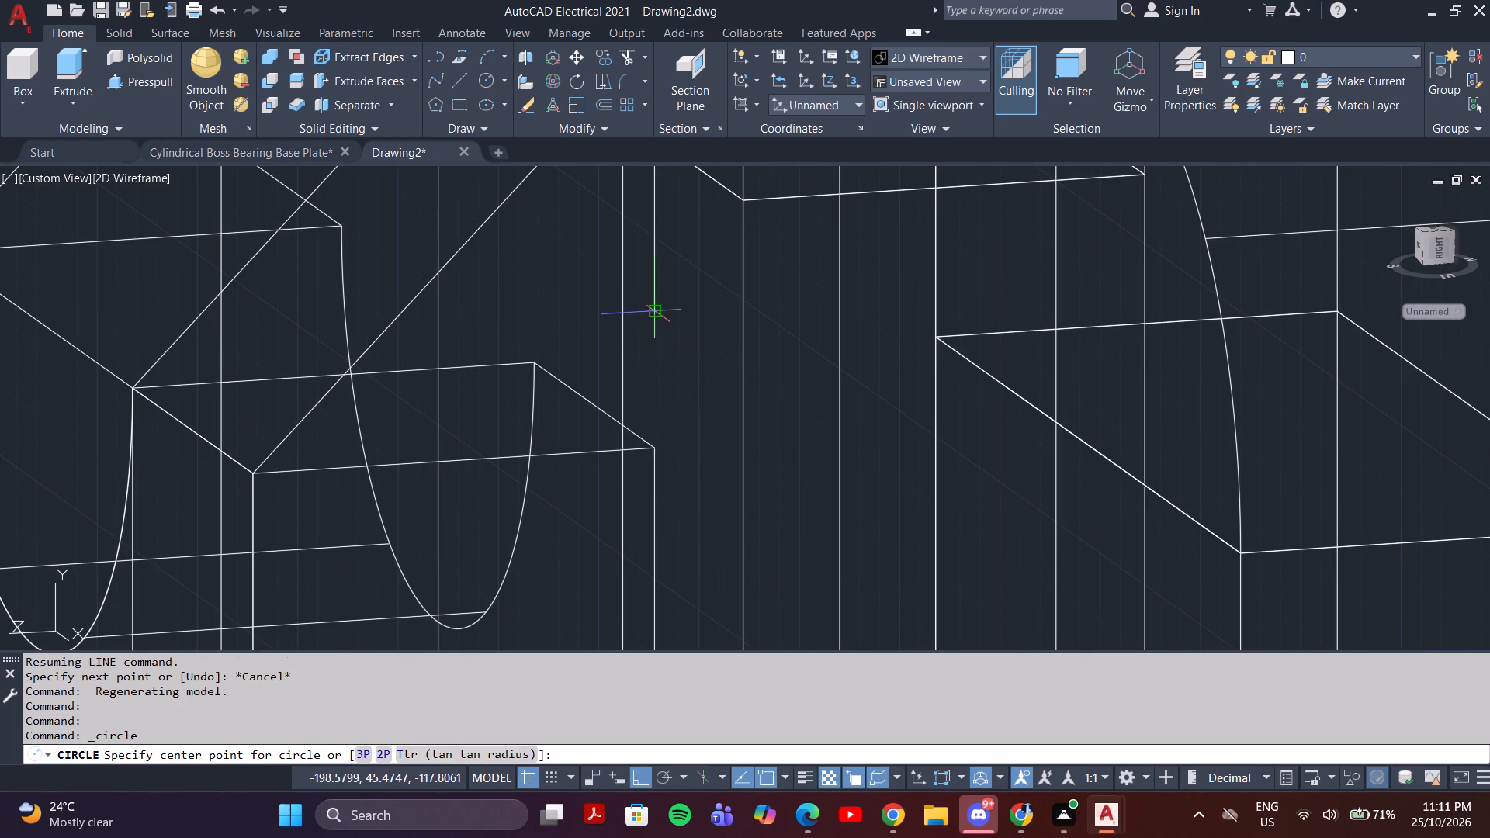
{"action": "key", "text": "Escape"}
In the Right view, draw a 9-diameter circle centred on the lower end of the 10-unit vertical line.
{"action": "middle_click_drag", "start_coordinate": [704, 340], "coordinate": [768, 350], "text": "shift"}
{"action": "scroll", "coordinate": [769, 351], "scroll_direction": "down", "scroll_amount": 2}
{"action": "middle_click_drag", "start_coordinate": [778, 401], "coordinate": [848, 389]}
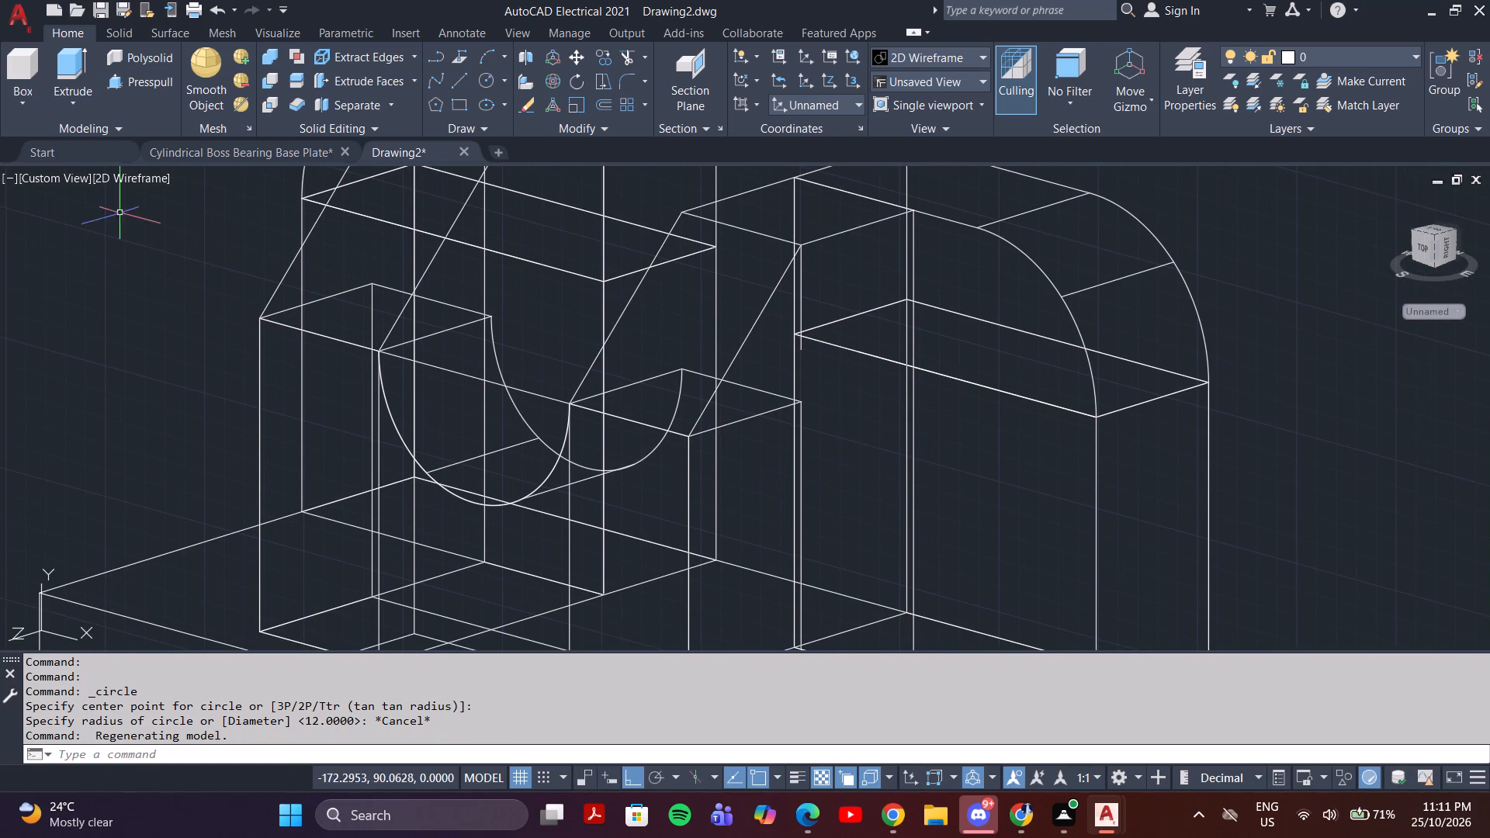
{"action": "left_click", "coordinate": [62, 176]}
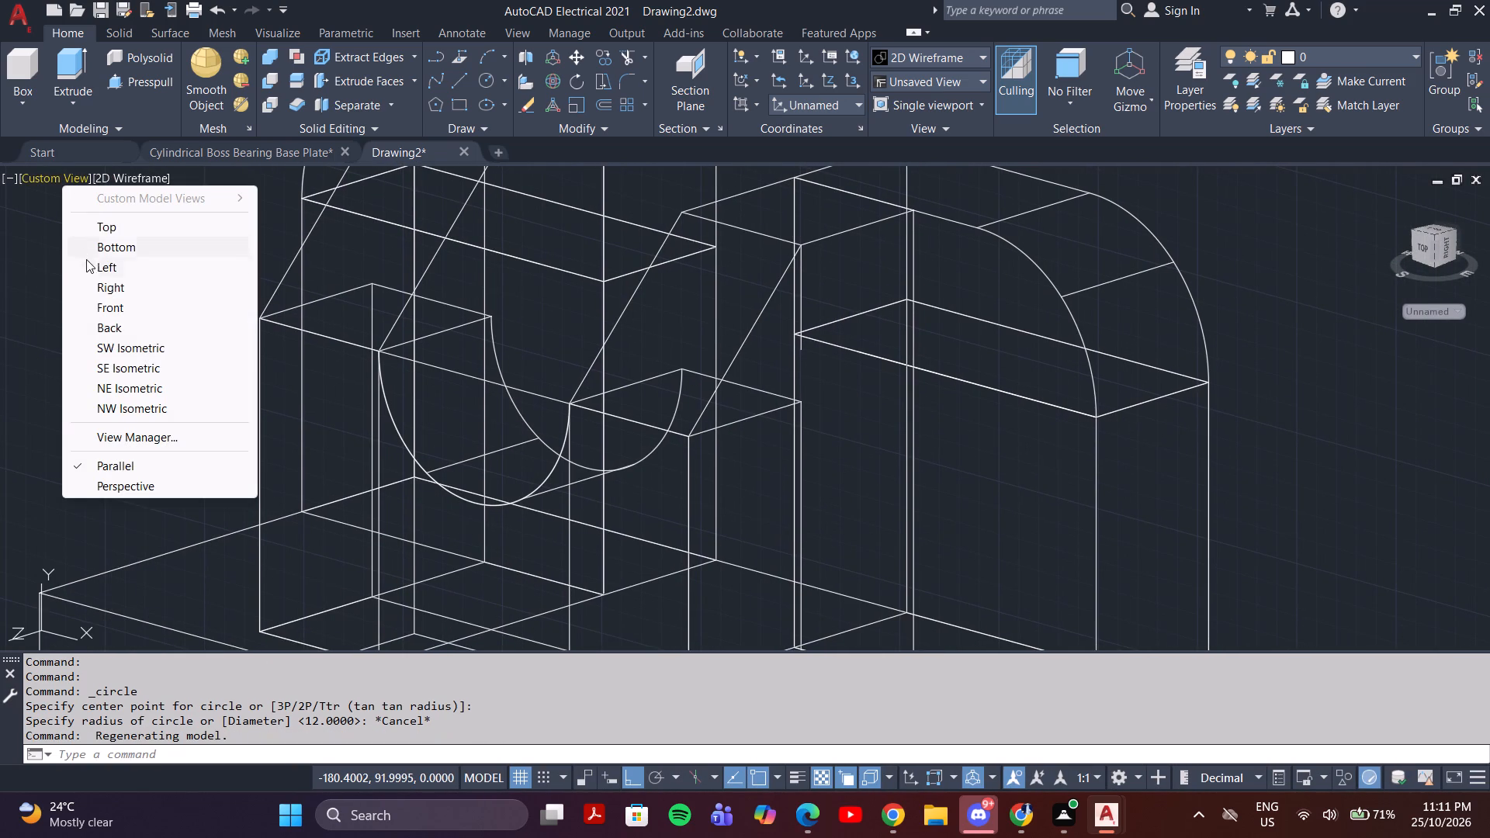
{"action": "left_click", "coordinate": [122, 282]}
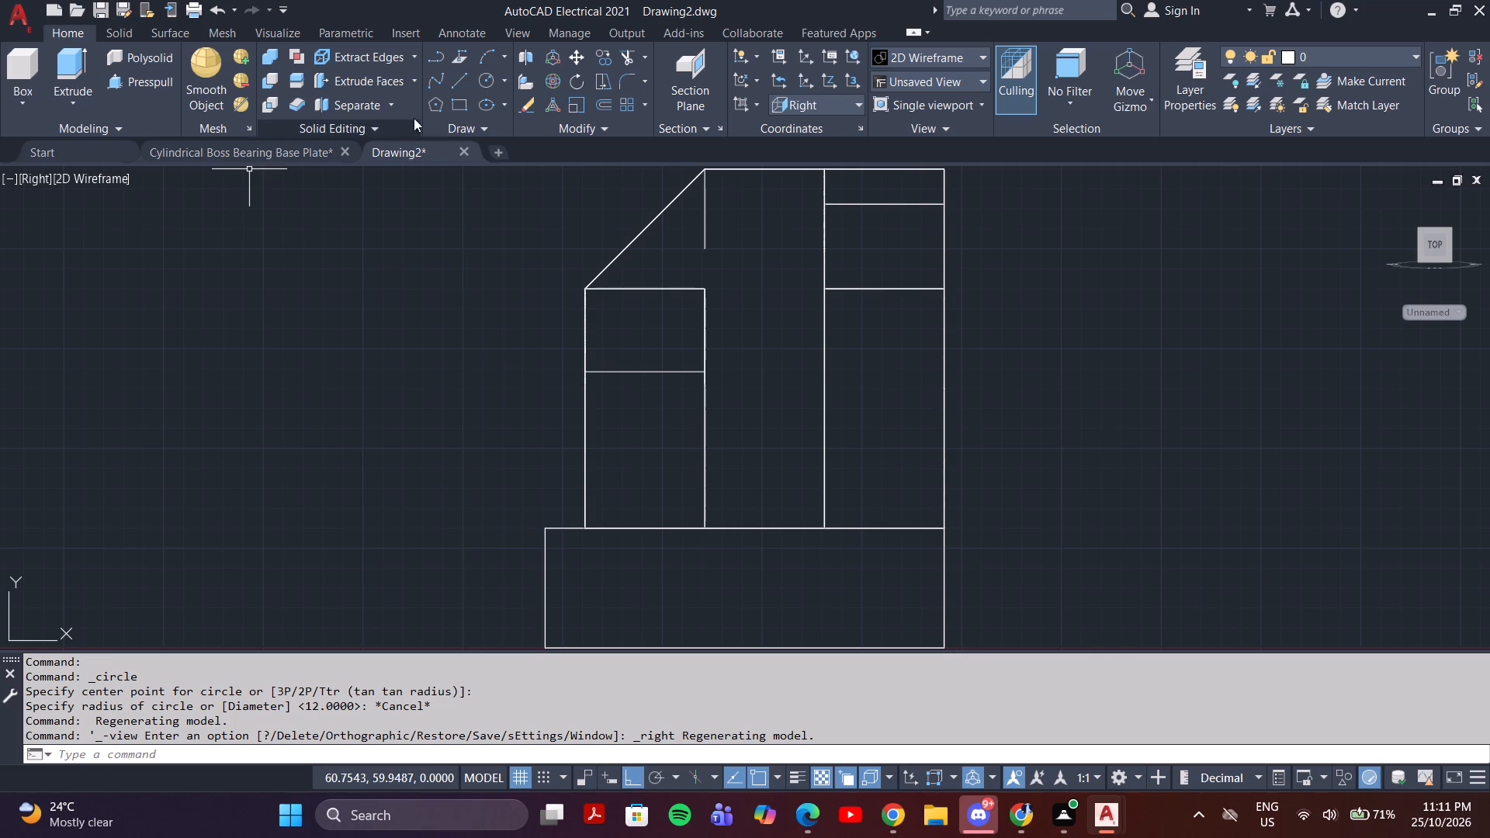
{"action": "left_click", "coordinate": [484, 83]}
{"action": "left_click", "coordinate": [706, 249]}
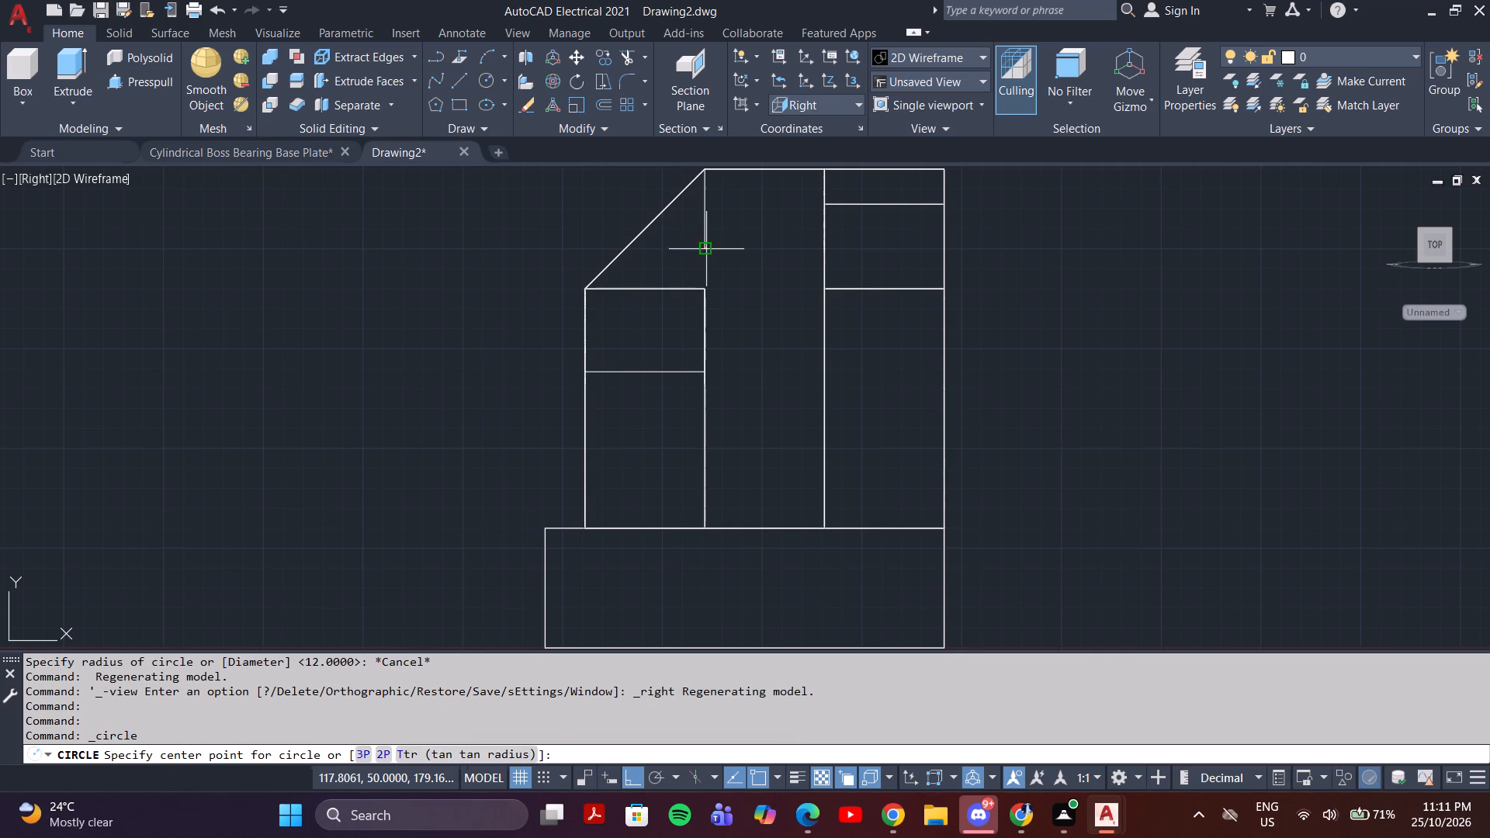
{"action": "key", "text": "d"}
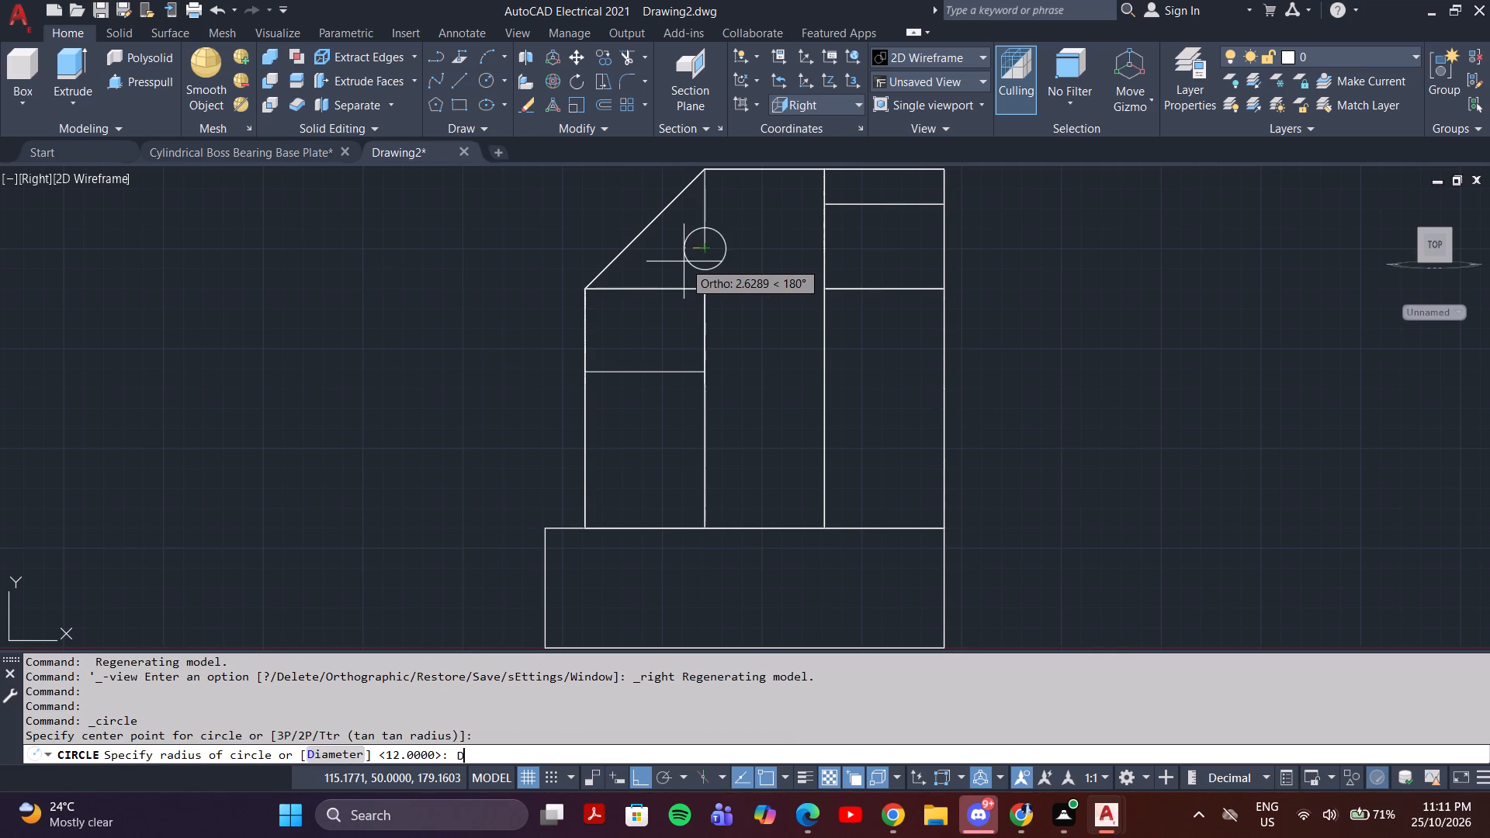
{"action": "key", "text": "Return"}
{"action": "key", "text": "9"}
{"action": "key", "text": "Return"}
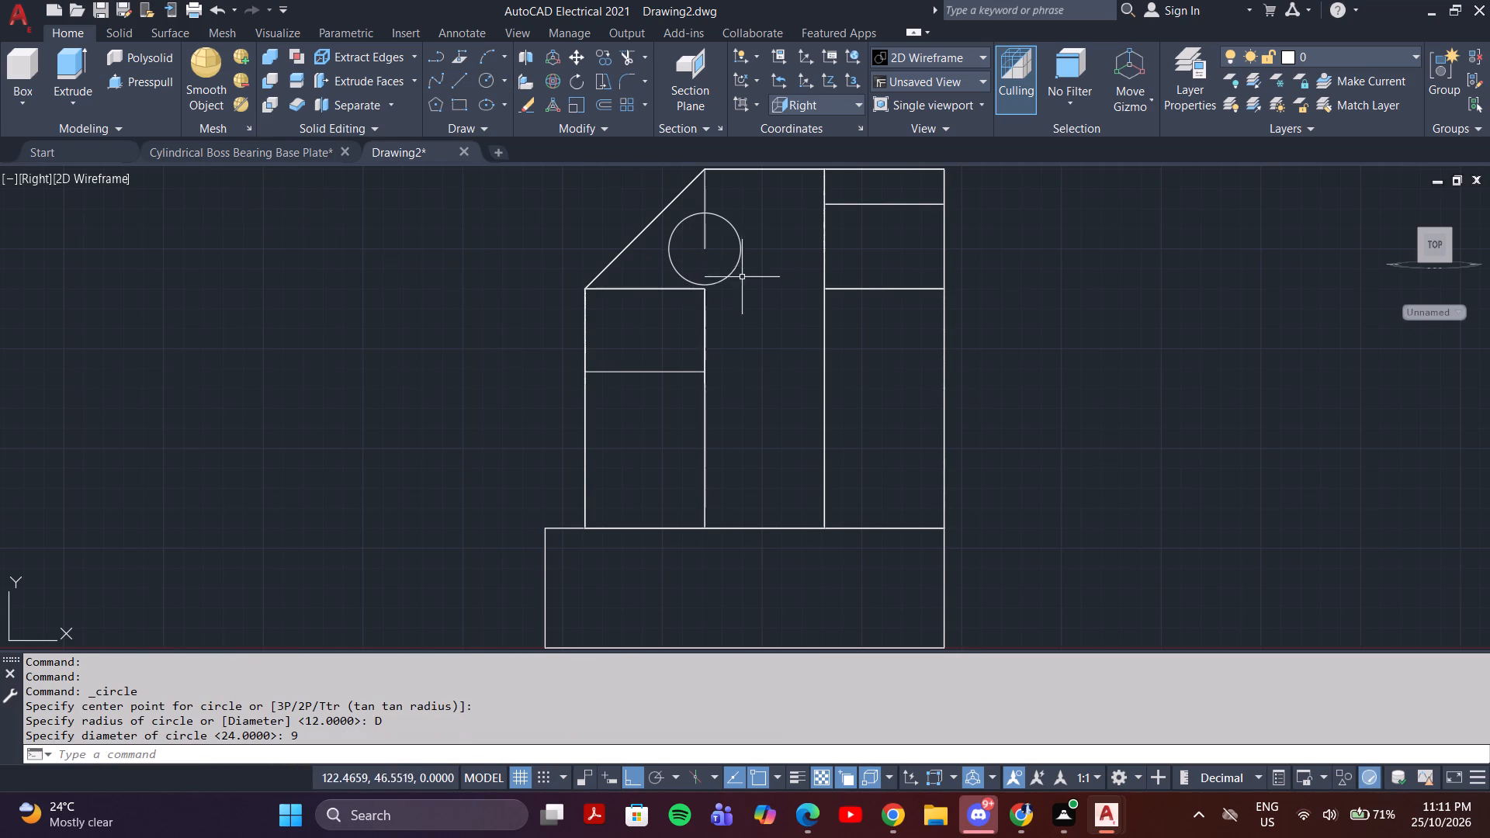
Delete the vertical construction line running to the circle's centre.
{"action": "middle_click_drag", "start_coordinate": [730, 294], "coordinate": [782, 322], "text": "shift"}
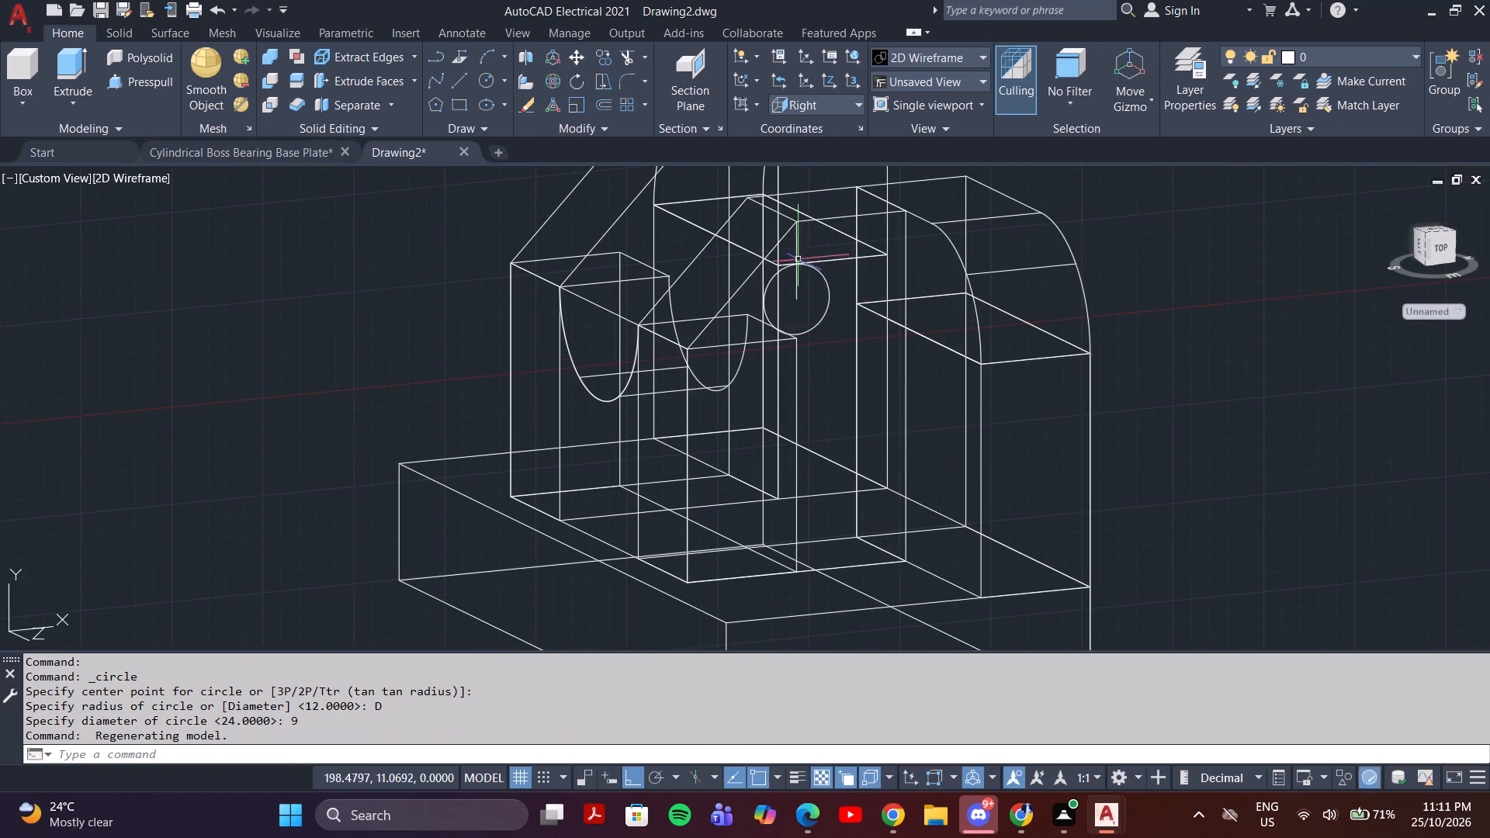
{"action": "scroll", "coordinate": [797, 259], "scroll_direction": "up", "scroll_amount": 3}
{"action": "left_click", "coordinate": [783, 252]}
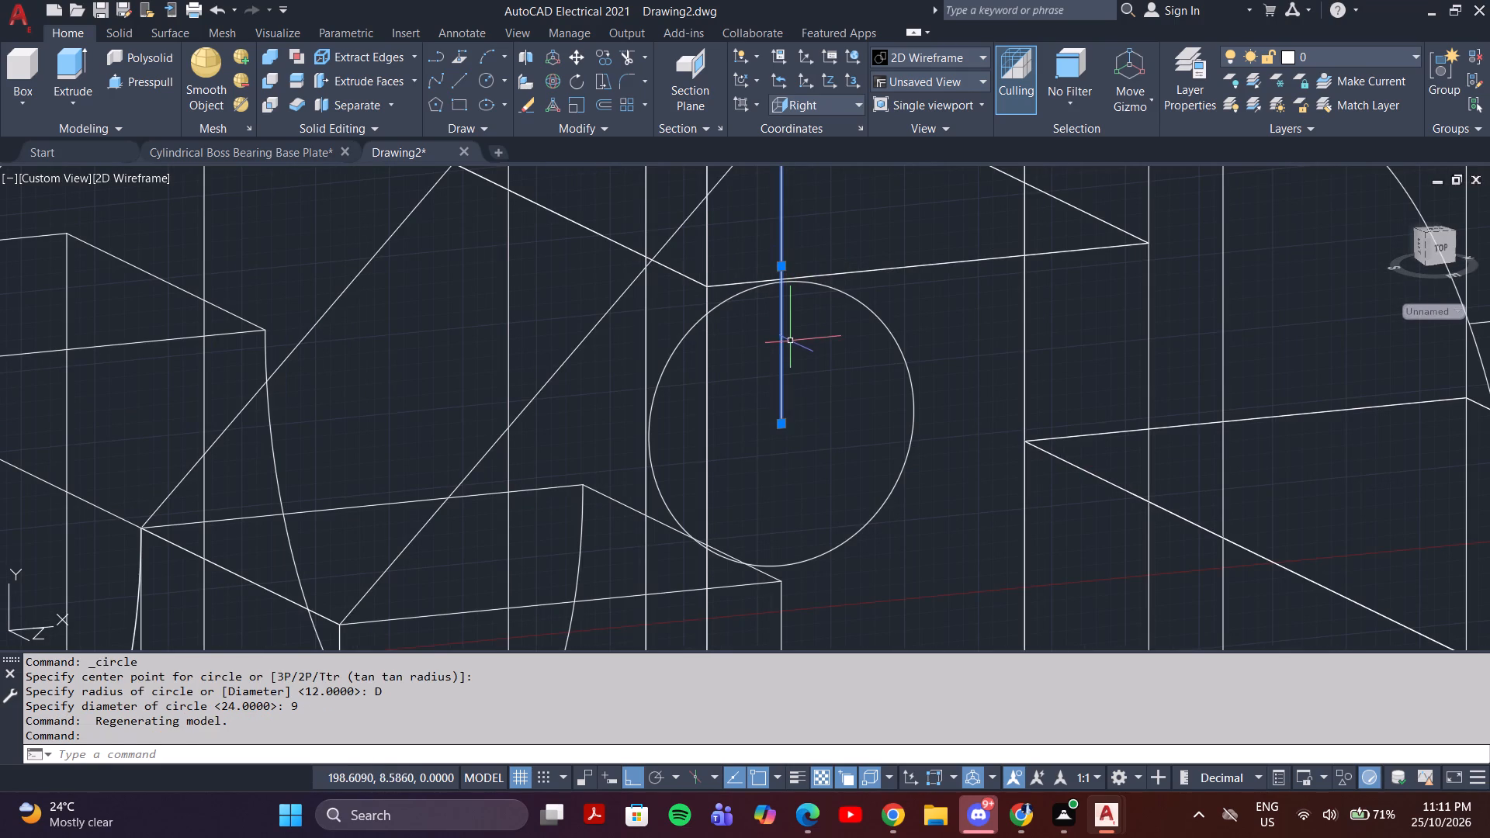
{"action": "key", "text": "Delete"}
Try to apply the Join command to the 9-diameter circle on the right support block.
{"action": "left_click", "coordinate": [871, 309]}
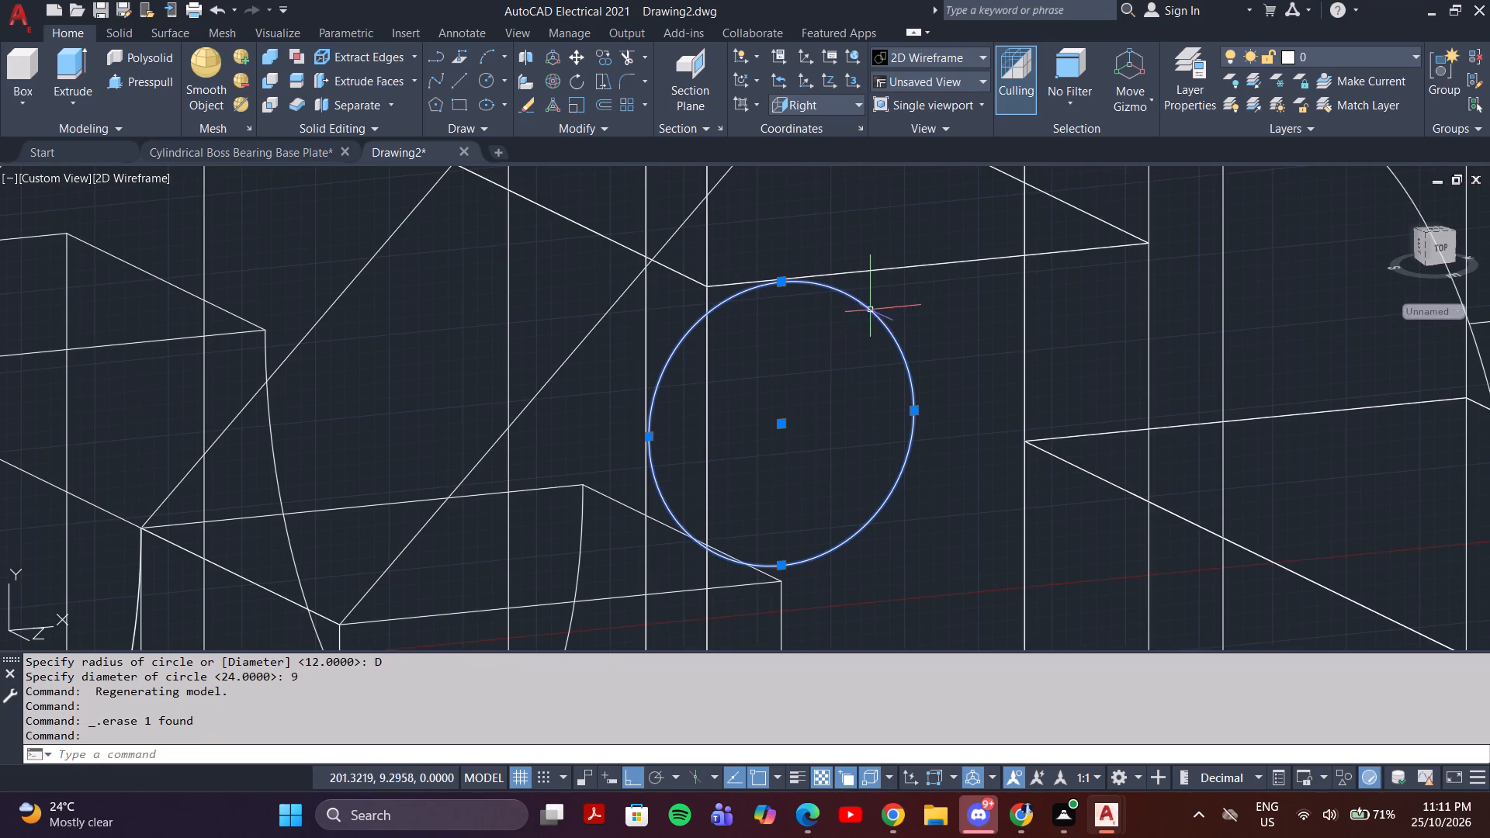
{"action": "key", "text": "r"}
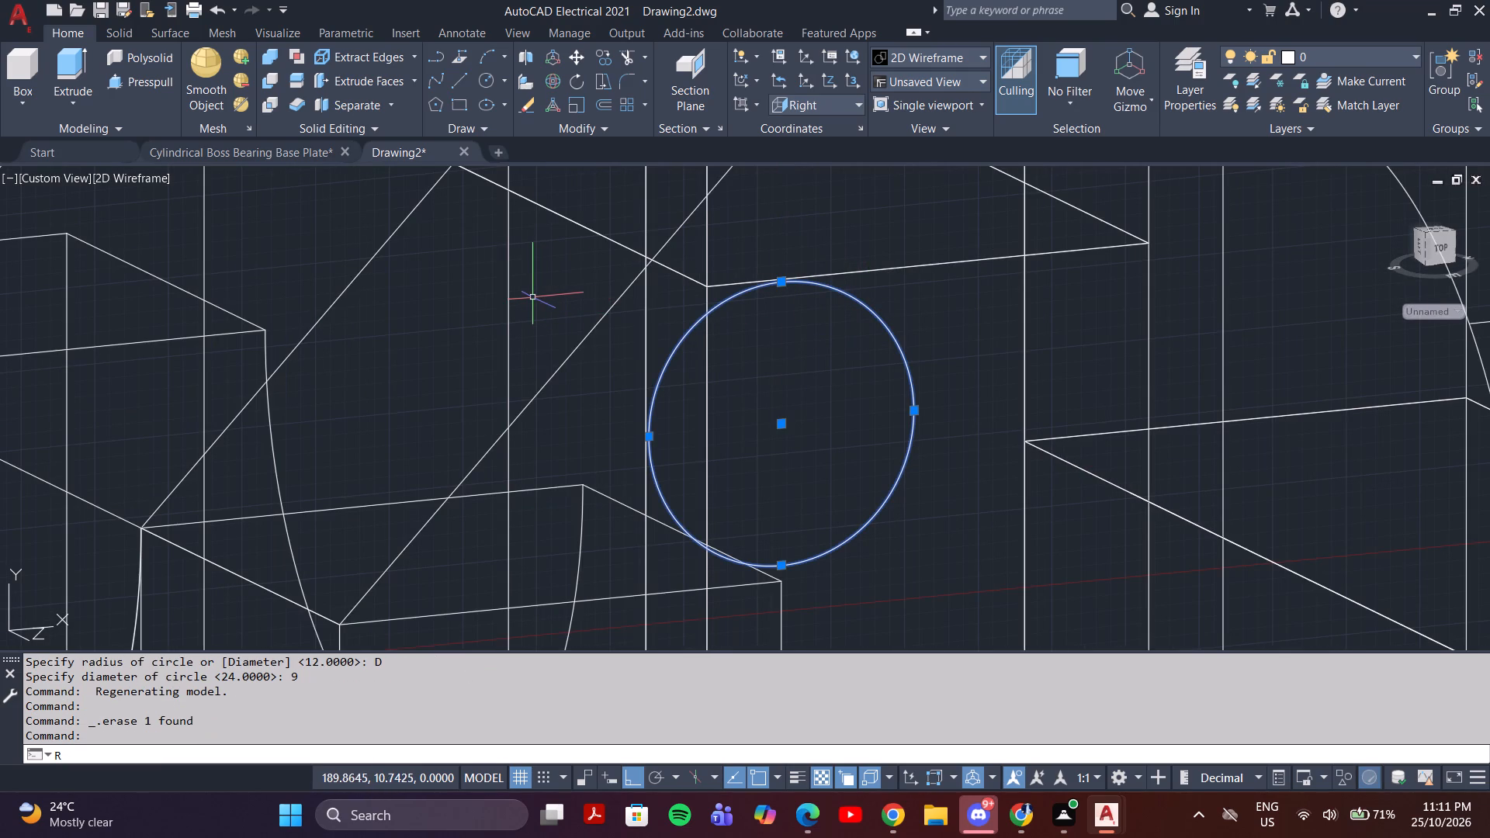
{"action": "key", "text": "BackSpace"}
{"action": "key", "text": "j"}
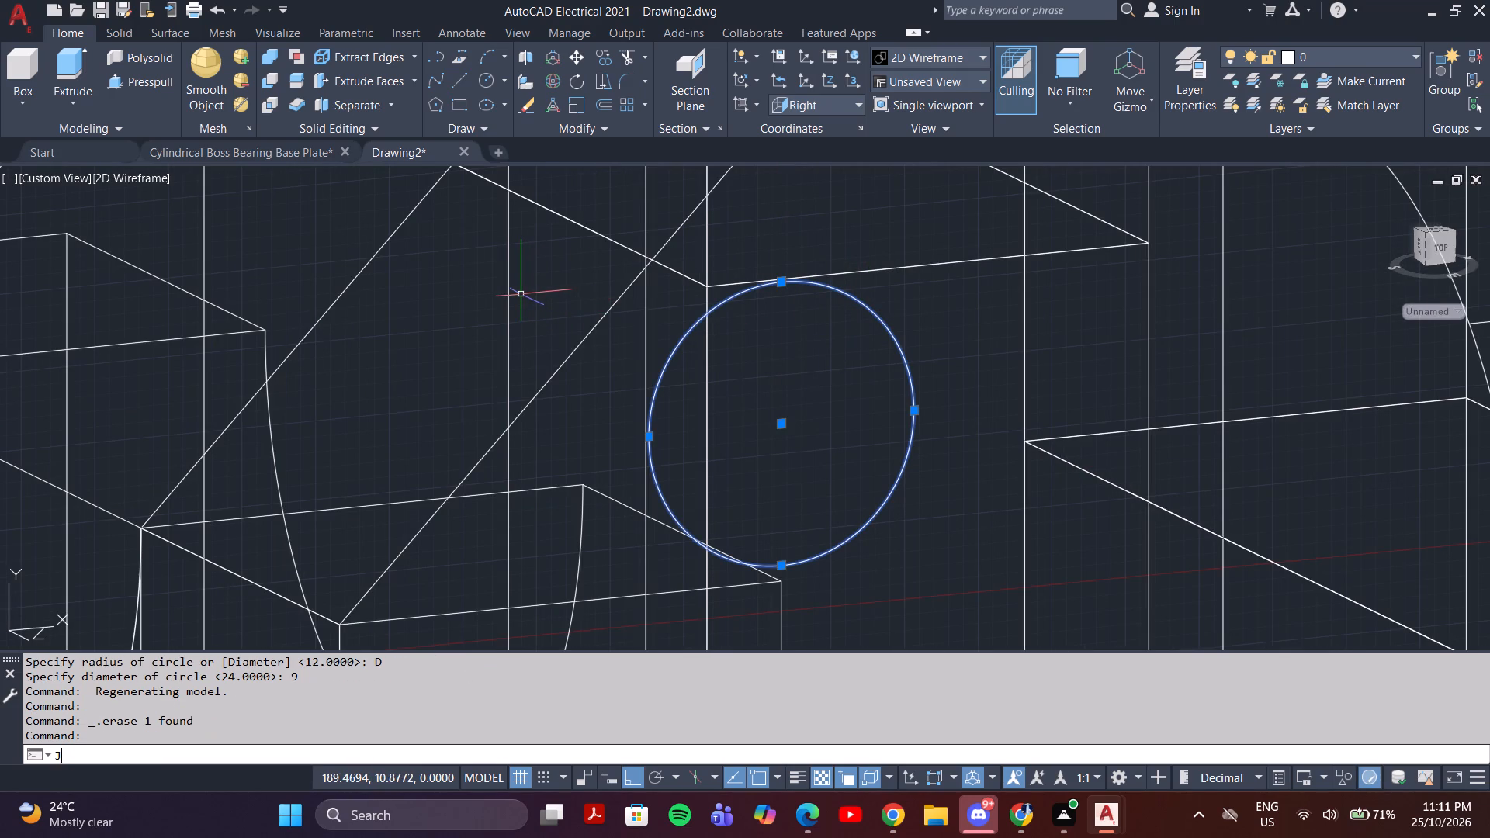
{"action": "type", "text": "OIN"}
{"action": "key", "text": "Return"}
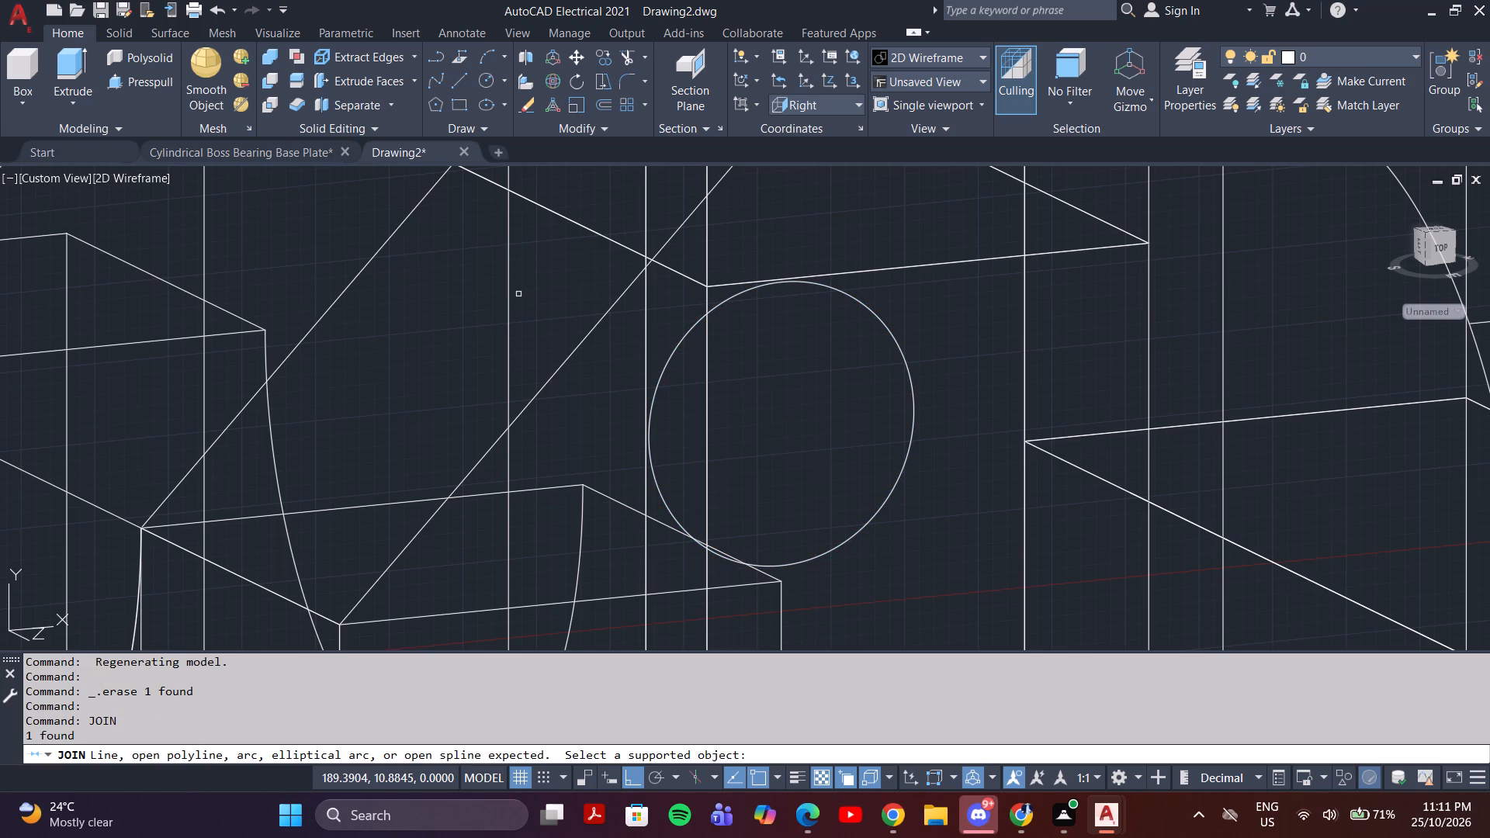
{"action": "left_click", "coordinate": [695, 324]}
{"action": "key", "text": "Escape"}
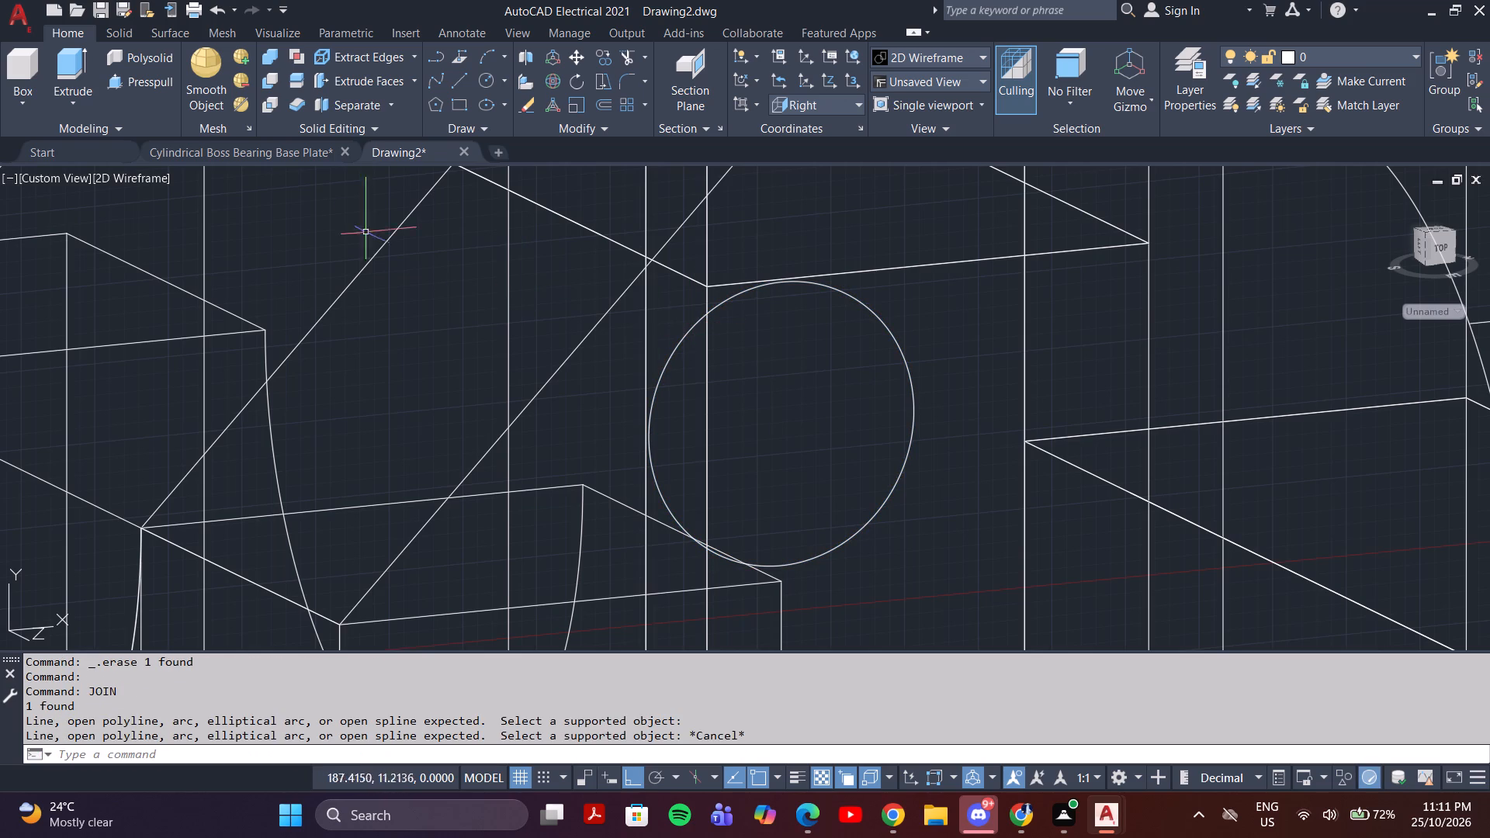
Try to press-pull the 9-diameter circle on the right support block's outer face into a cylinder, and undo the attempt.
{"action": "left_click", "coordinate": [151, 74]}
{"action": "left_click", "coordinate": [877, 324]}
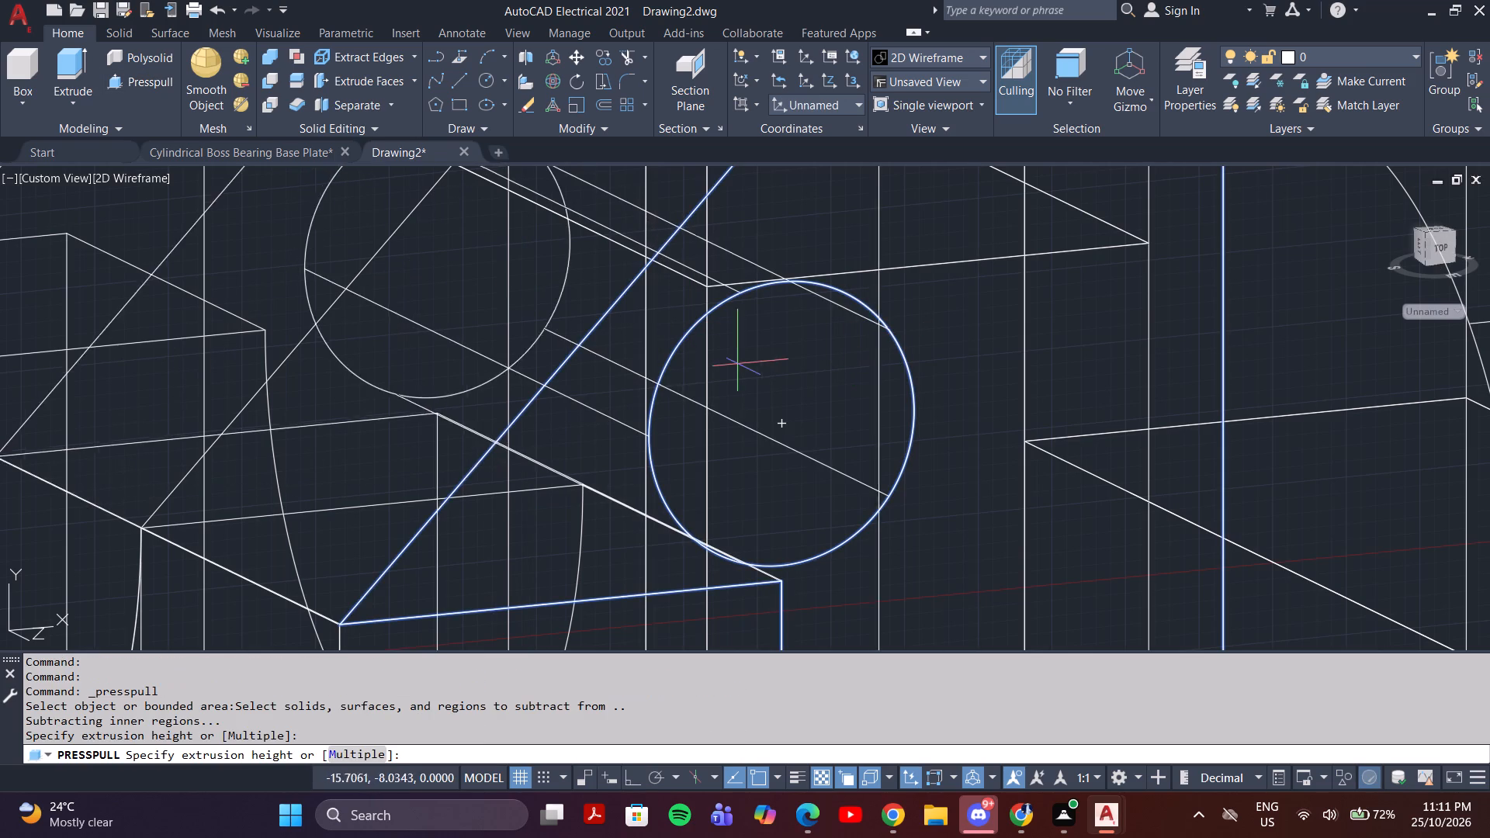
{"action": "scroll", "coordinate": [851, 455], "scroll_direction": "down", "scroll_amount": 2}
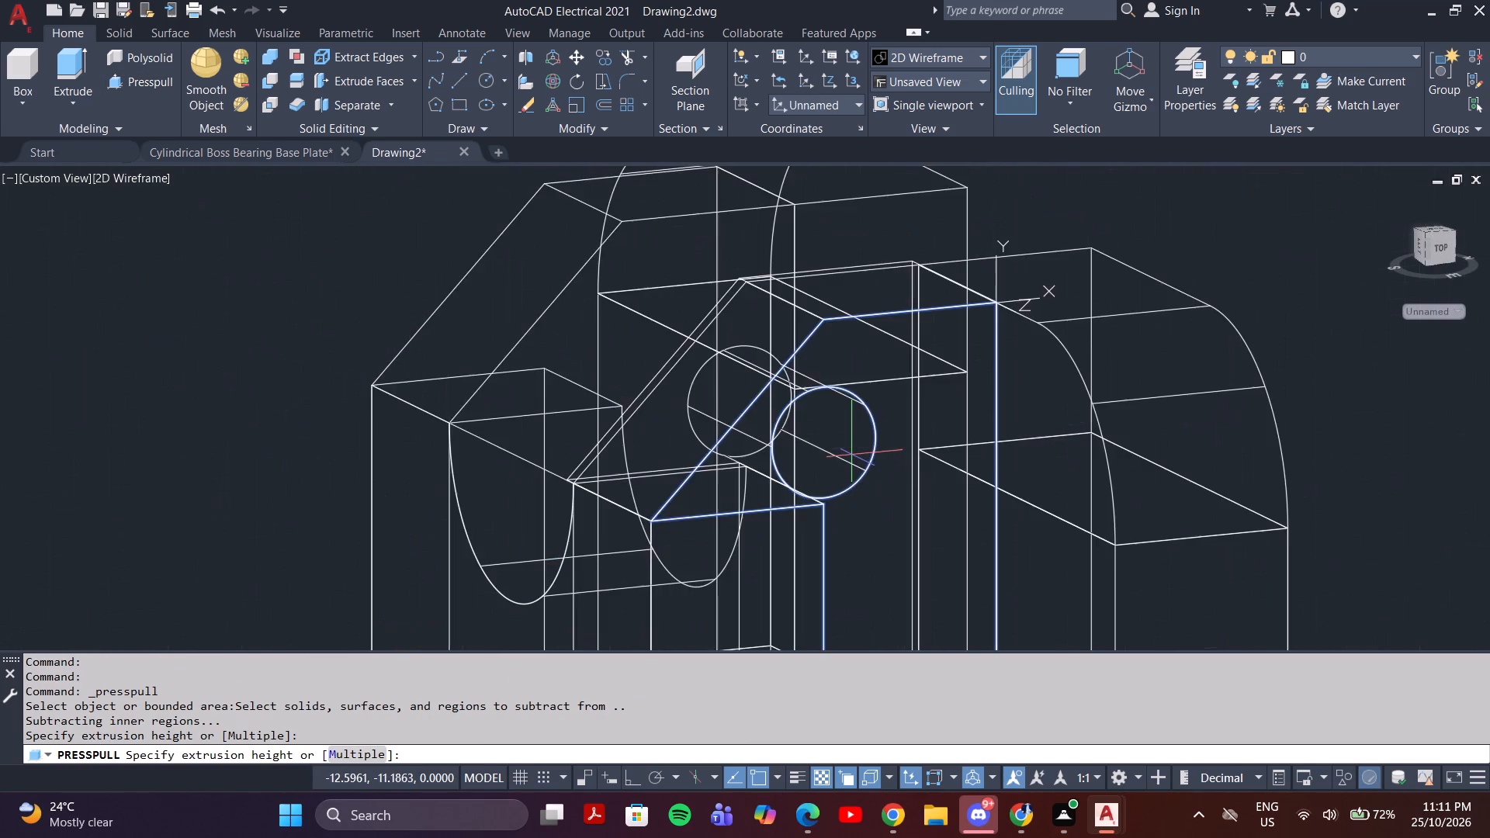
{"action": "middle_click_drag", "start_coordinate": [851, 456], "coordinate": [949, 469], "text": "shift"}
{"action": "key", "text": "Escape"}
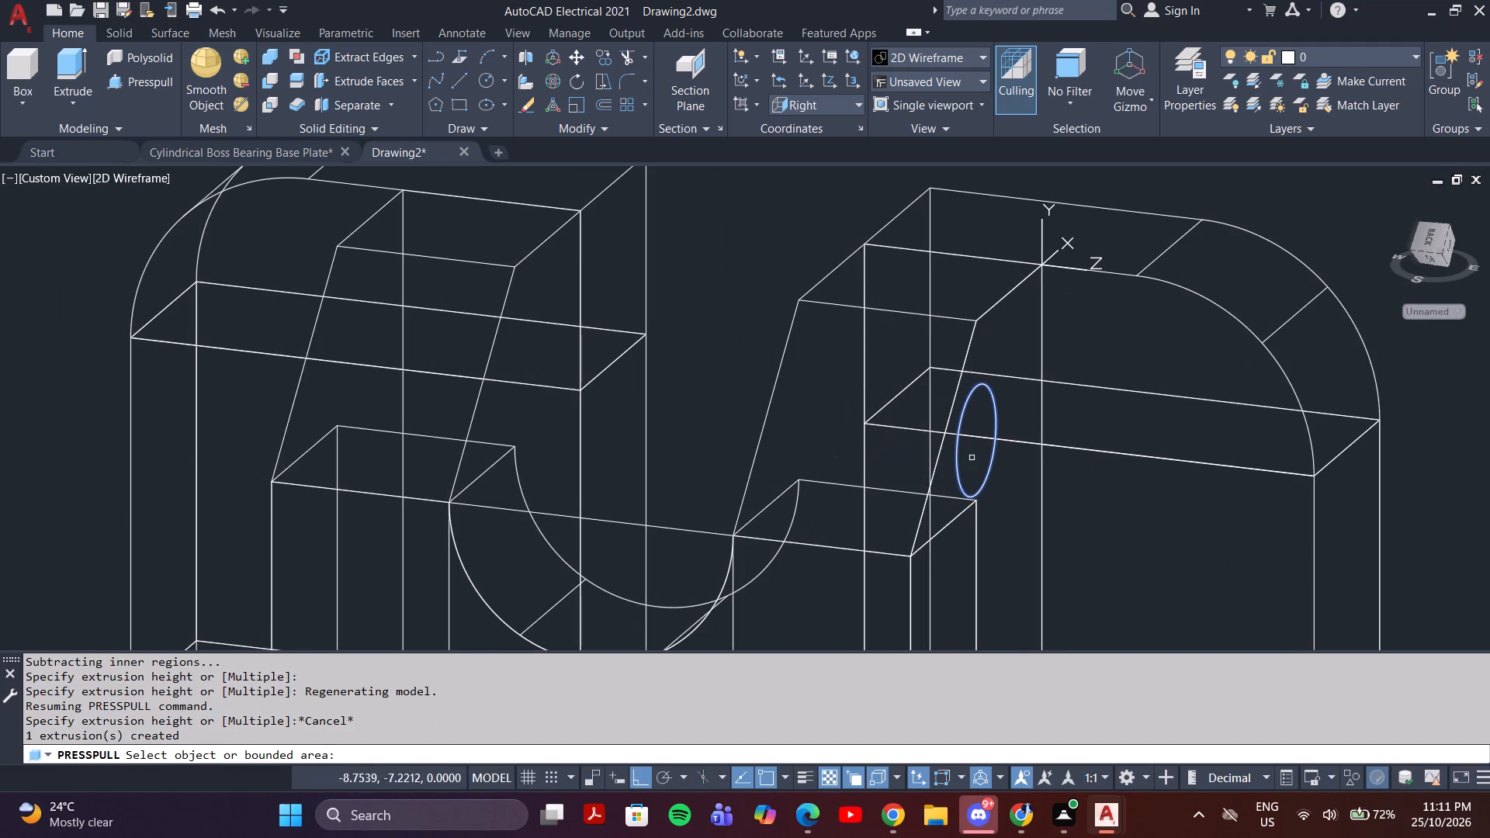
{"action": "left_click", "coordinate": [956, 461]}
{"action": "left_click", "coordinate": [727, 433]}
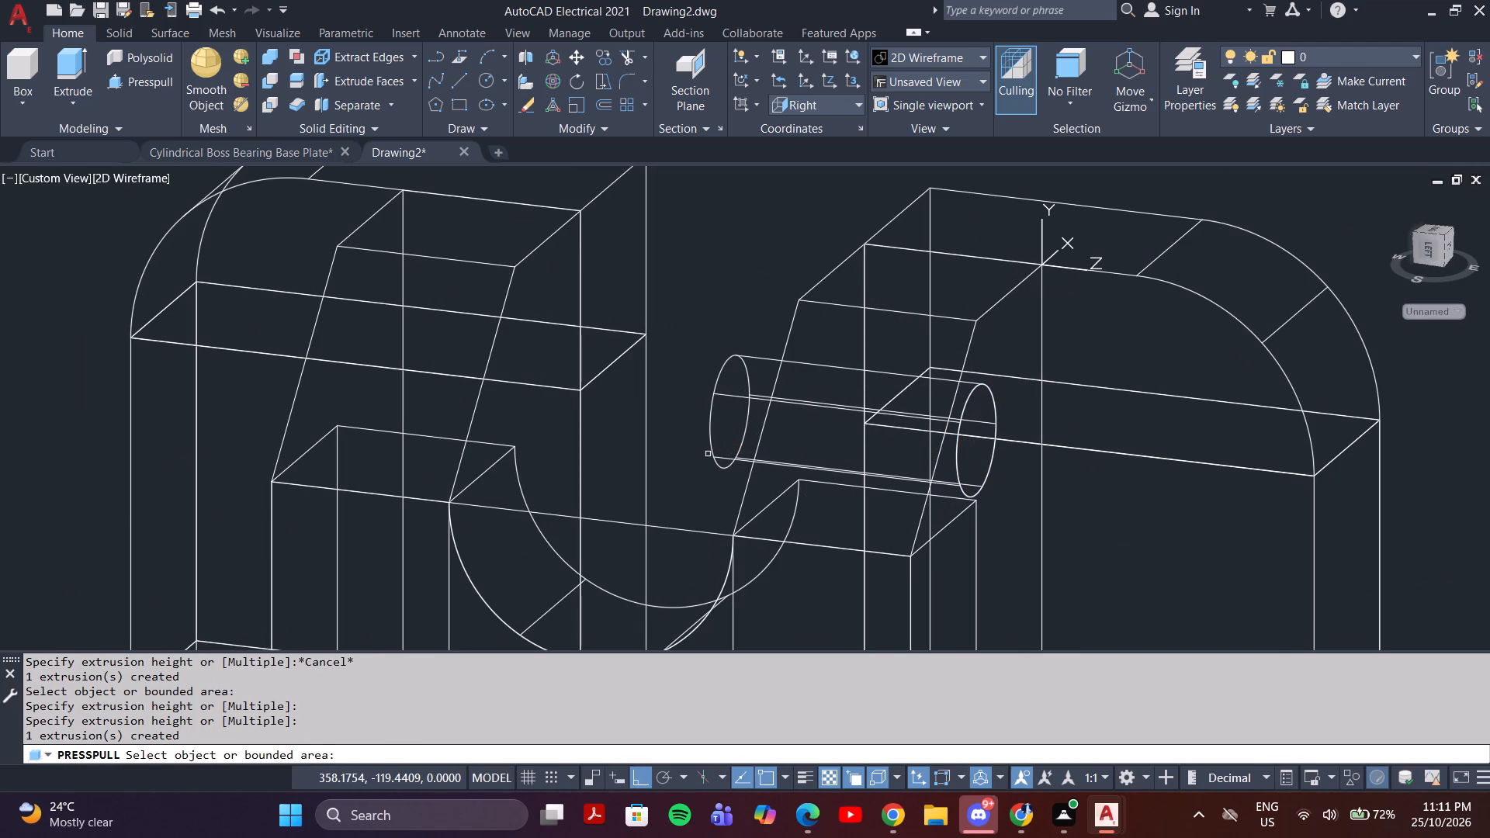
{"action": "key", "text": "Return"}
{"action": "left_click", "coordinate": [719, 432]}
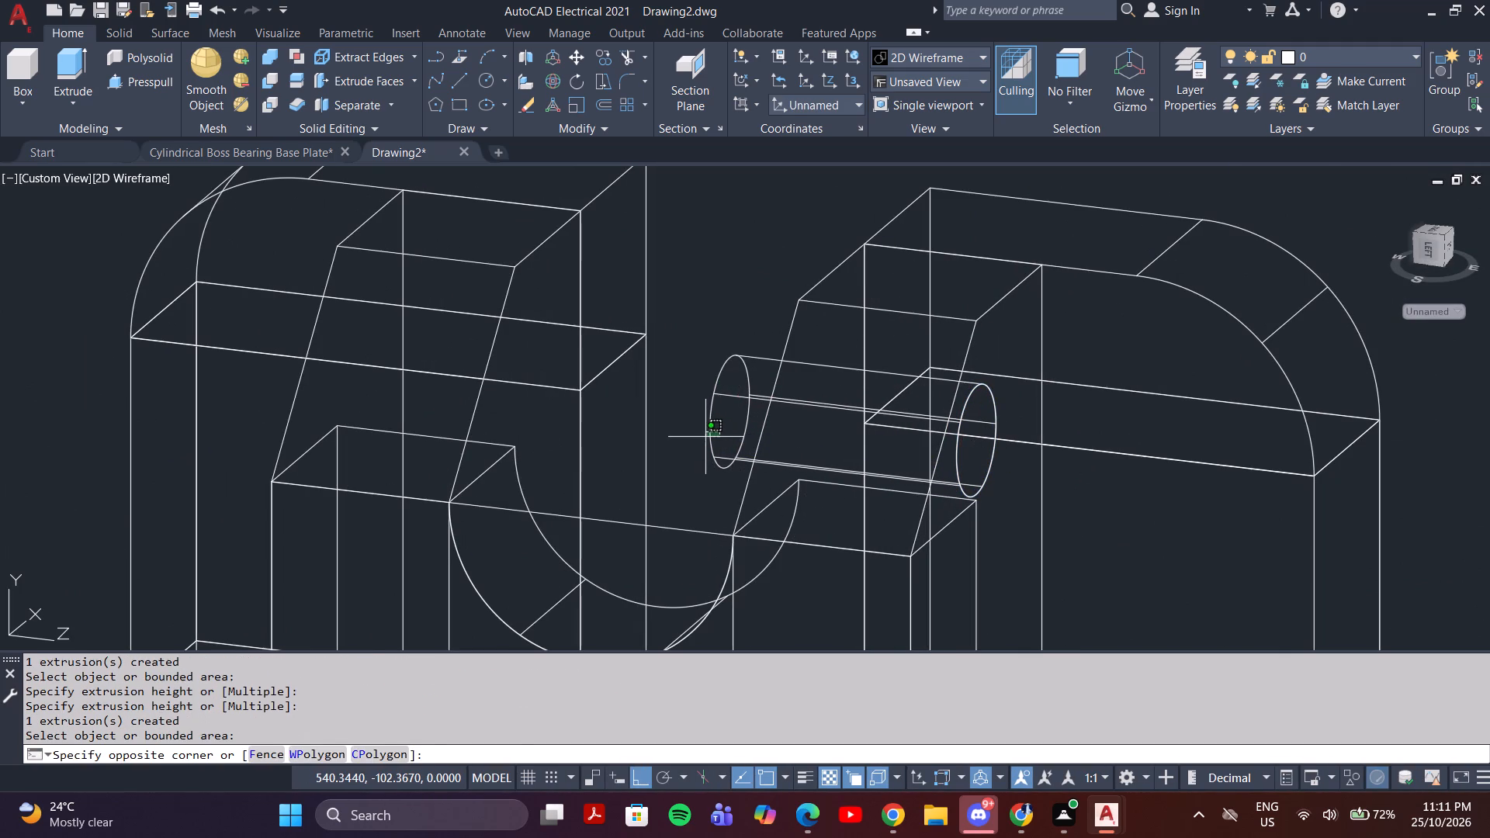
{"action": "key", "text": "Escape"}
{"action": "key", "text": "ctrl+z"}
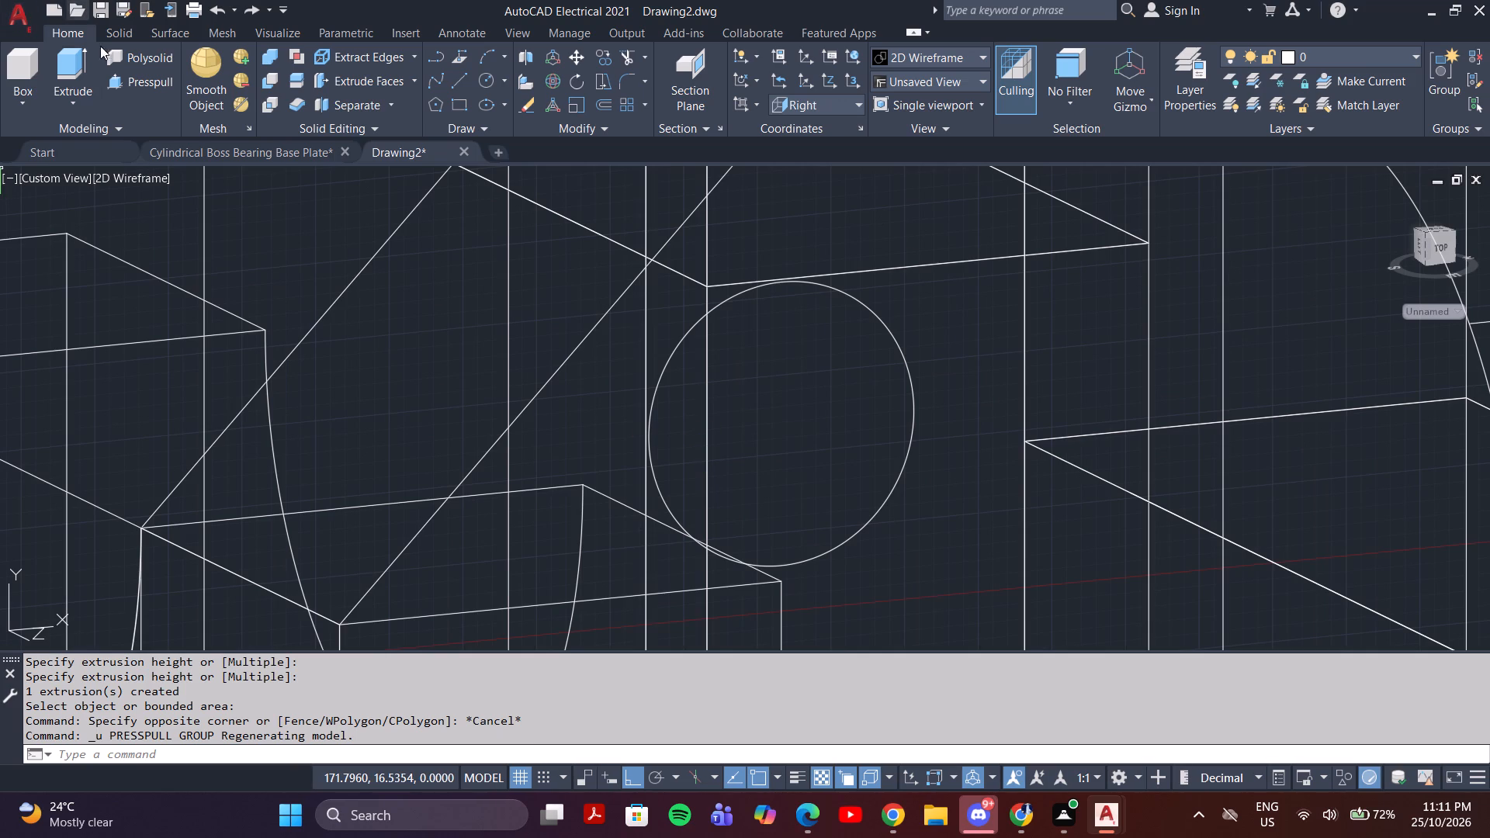
Press-pull the 9-diameter circle from the right support block's outer face inward through the block as a cylinder.
{"action": "left_click", "coordinate": [126, 78]}
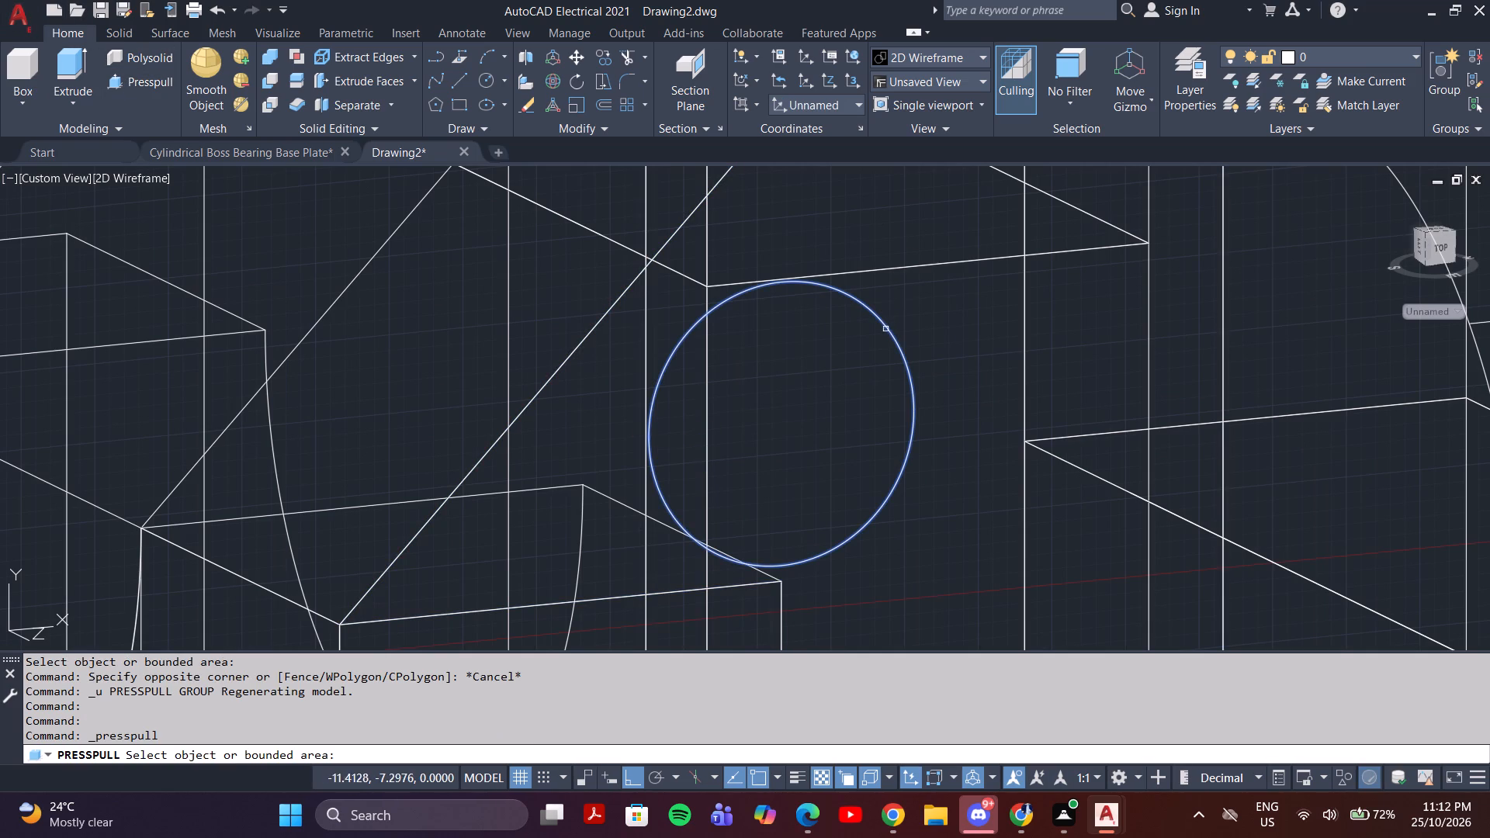
{"action": "left_click", "coordinate": [883, 334]}
{"action": "left_click", "coordinate": [337, 238]}
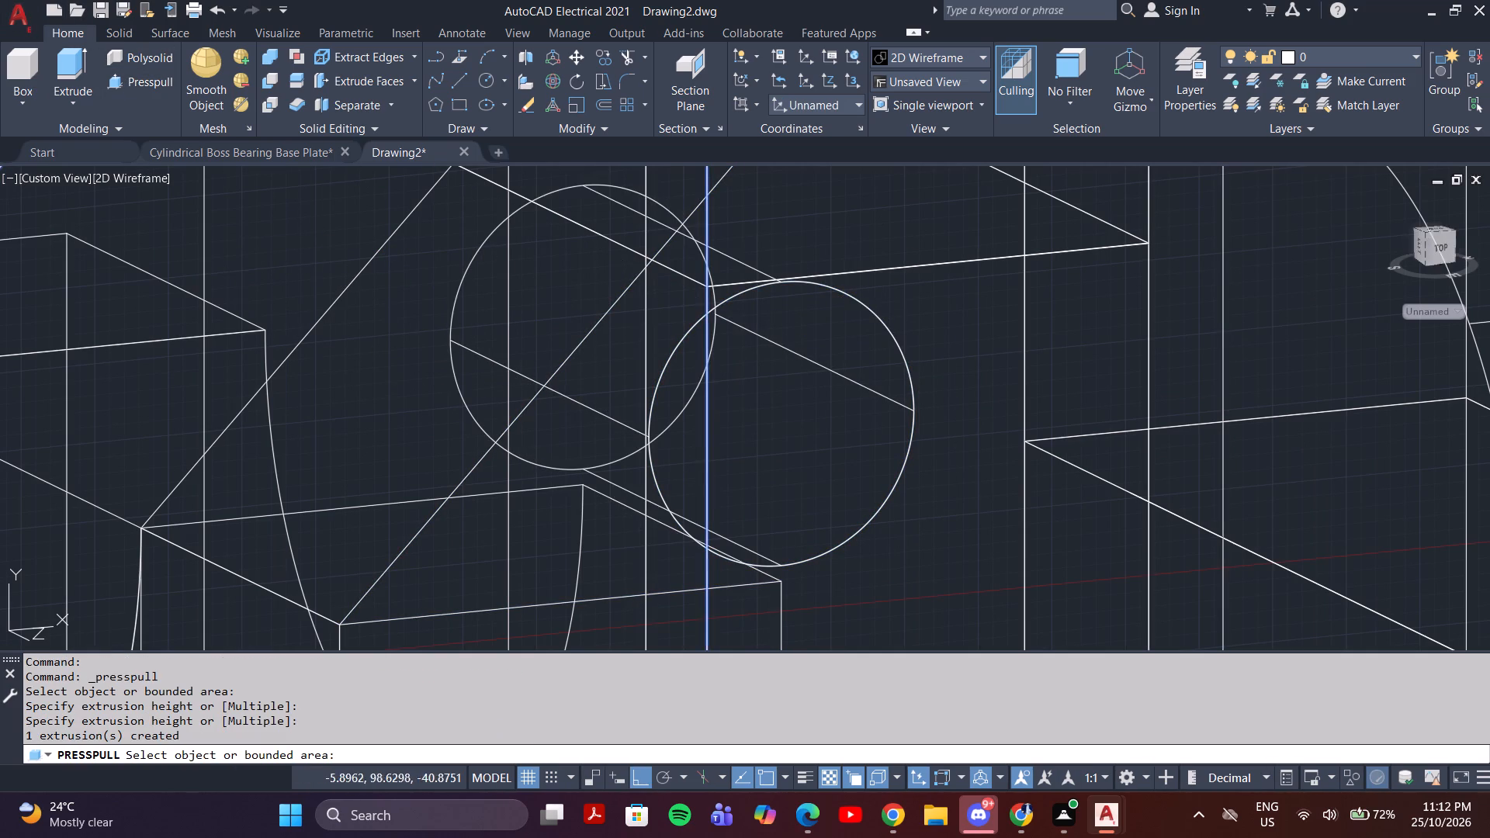
{"action": "middle_click_drag", "start_coordinate": [411, 285], "coordinate": [514, 308]}
{"action": "scroll", "coordinate": [514, 308], "scroll_direction": "down", "scroll_amount": 1, "text": "shift"}
{"action": "middle_click_drag", "start_coordinate": [515, 310], "coordinate": [598, 304], "text": "shift"}
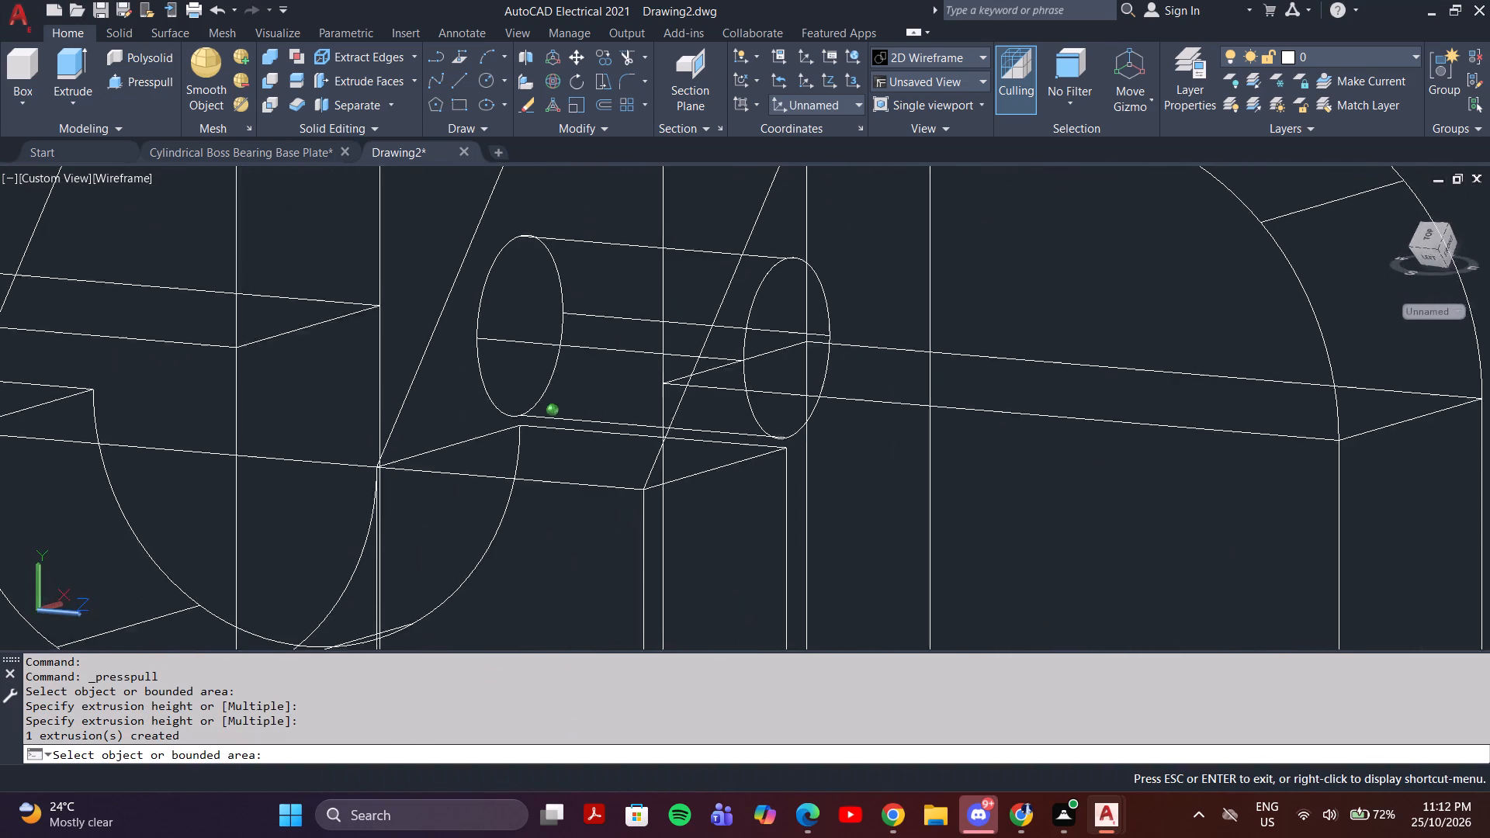
{"action": "middle_click_drag", "start_coordinate": [598, 304], "coordinate": [583, 300], "text": "shift"}
{"action": "key", "text": "Escape"}
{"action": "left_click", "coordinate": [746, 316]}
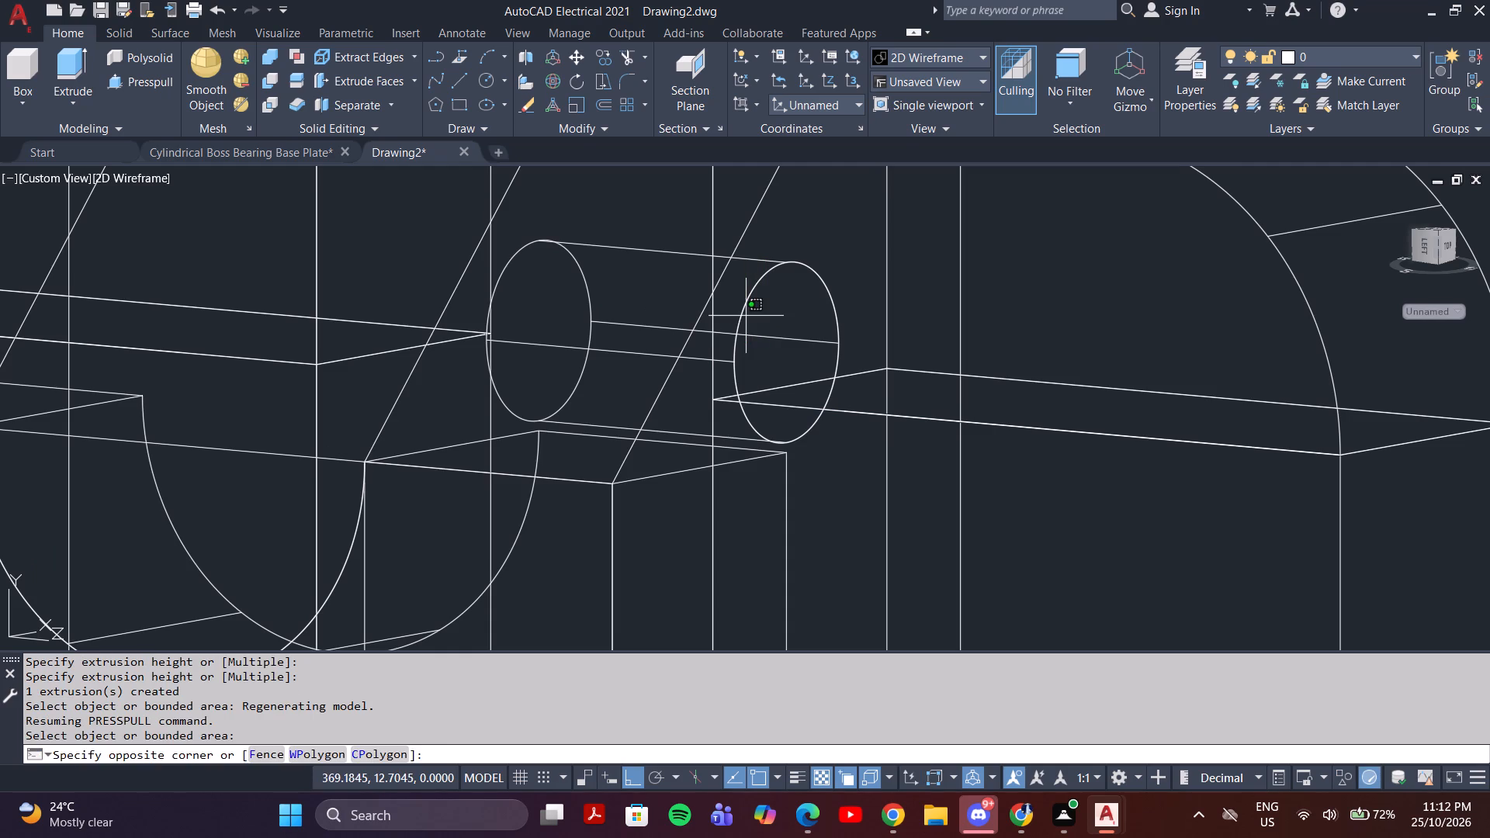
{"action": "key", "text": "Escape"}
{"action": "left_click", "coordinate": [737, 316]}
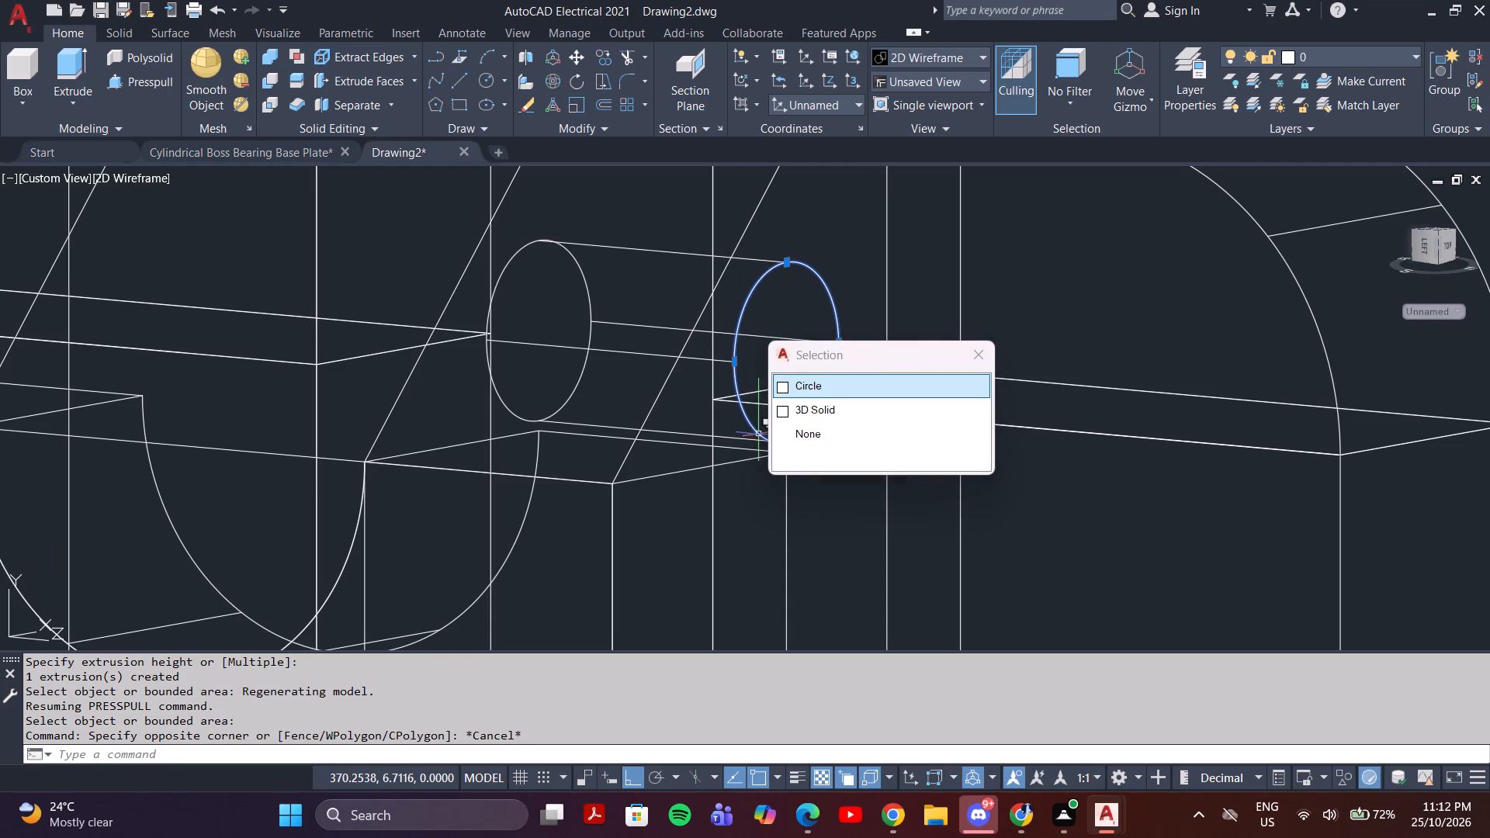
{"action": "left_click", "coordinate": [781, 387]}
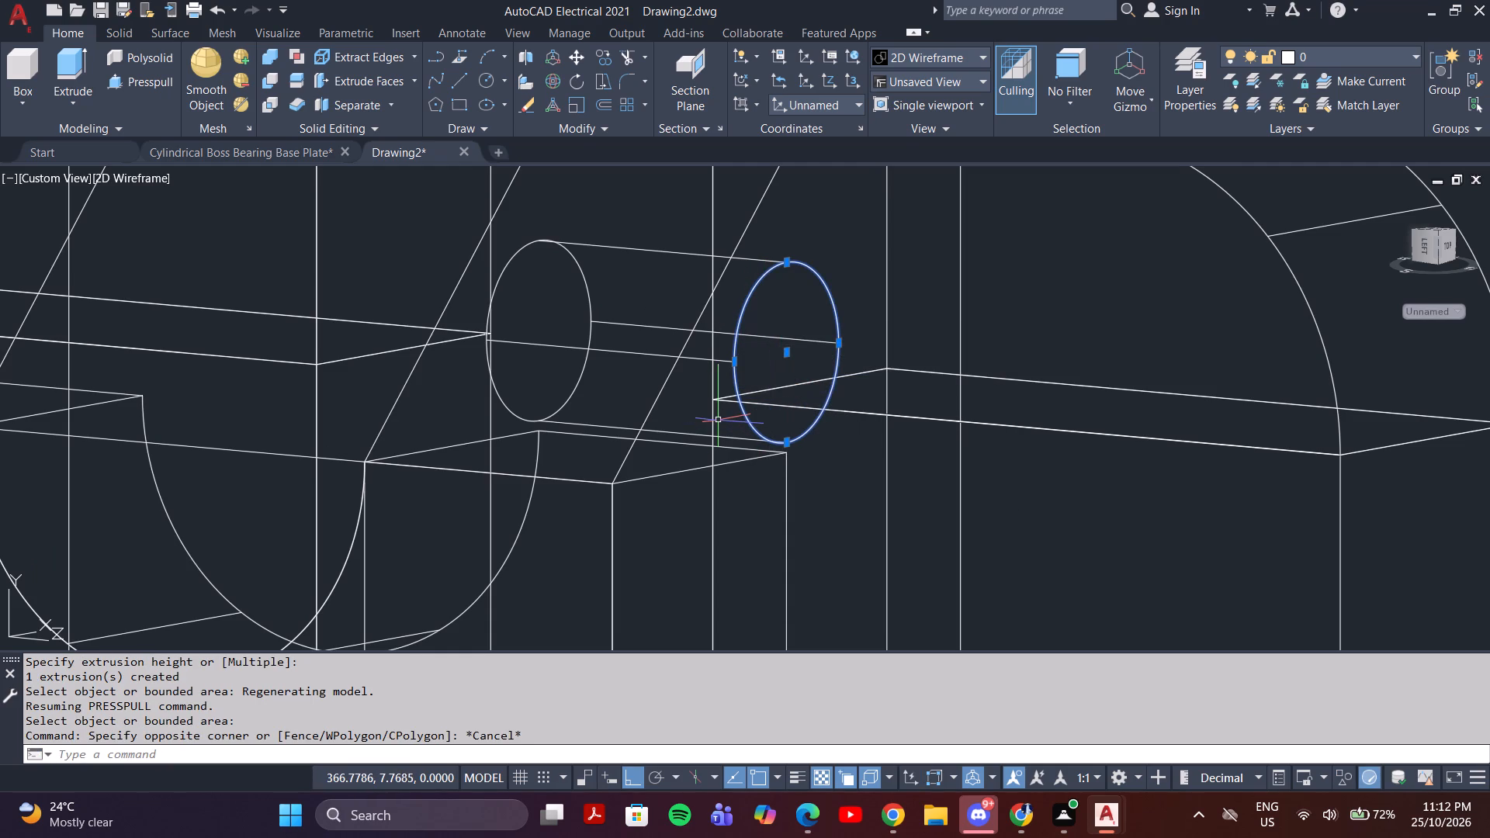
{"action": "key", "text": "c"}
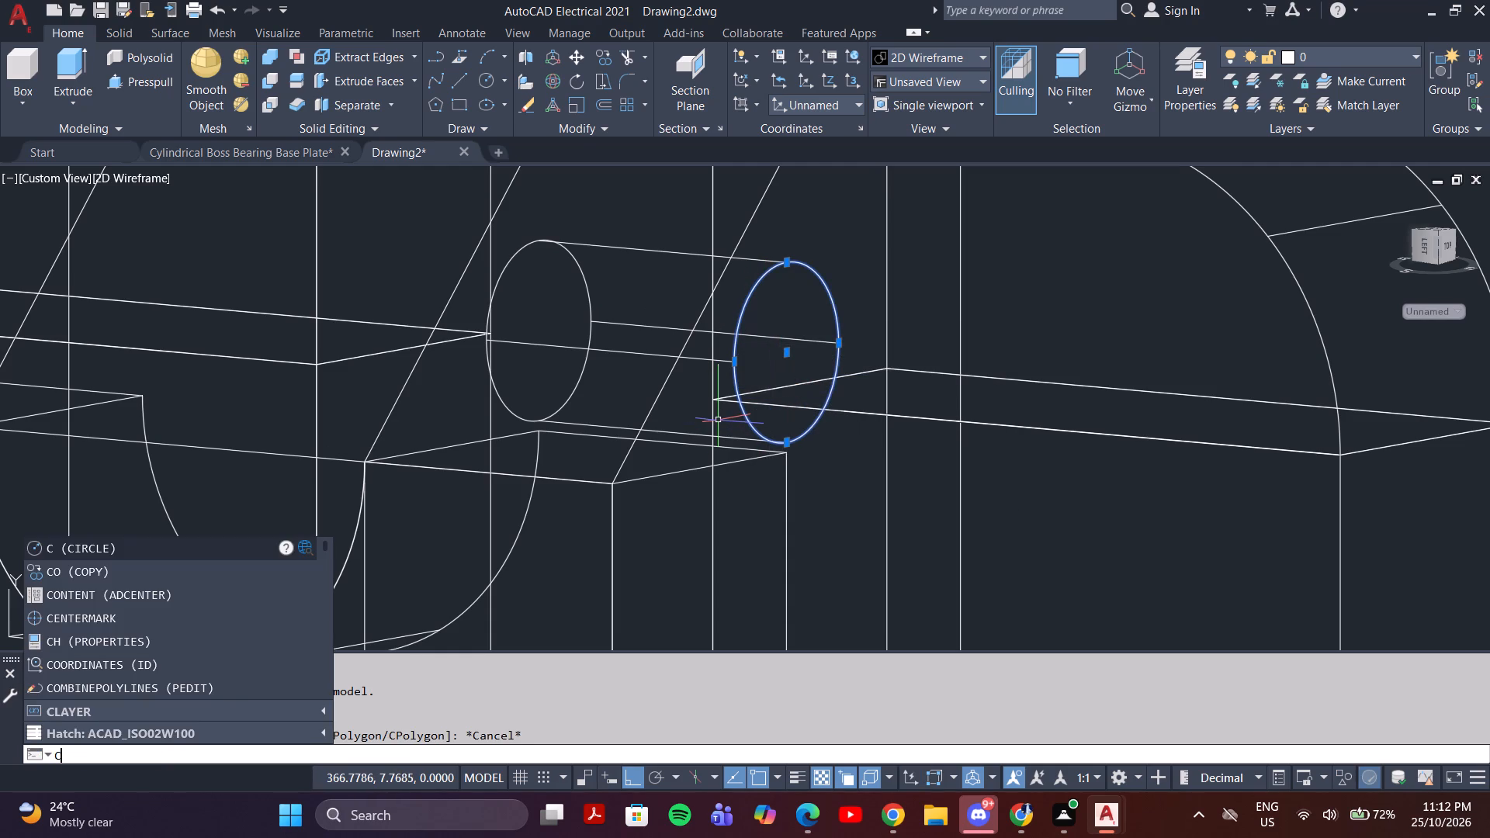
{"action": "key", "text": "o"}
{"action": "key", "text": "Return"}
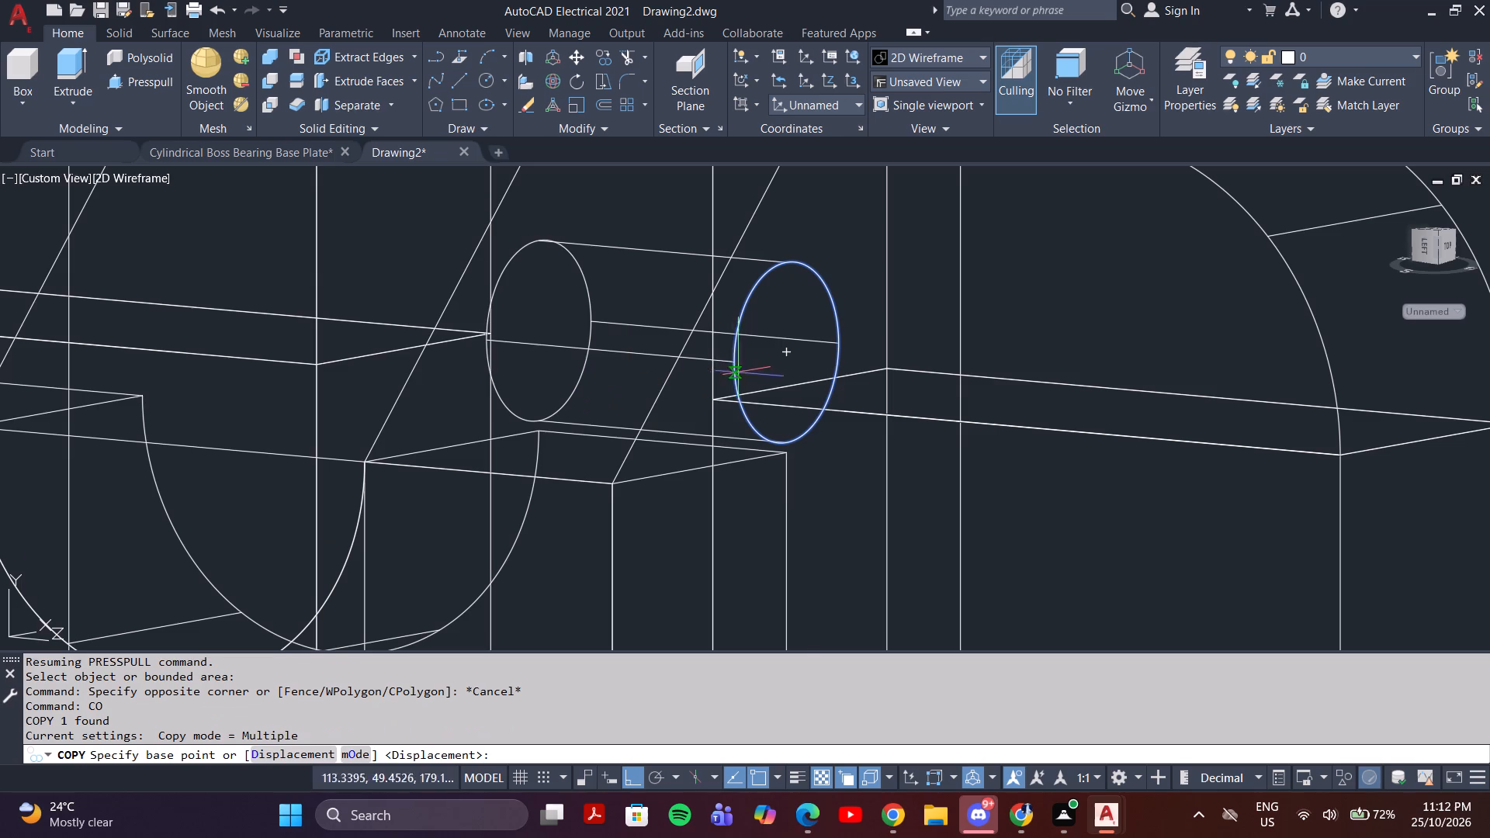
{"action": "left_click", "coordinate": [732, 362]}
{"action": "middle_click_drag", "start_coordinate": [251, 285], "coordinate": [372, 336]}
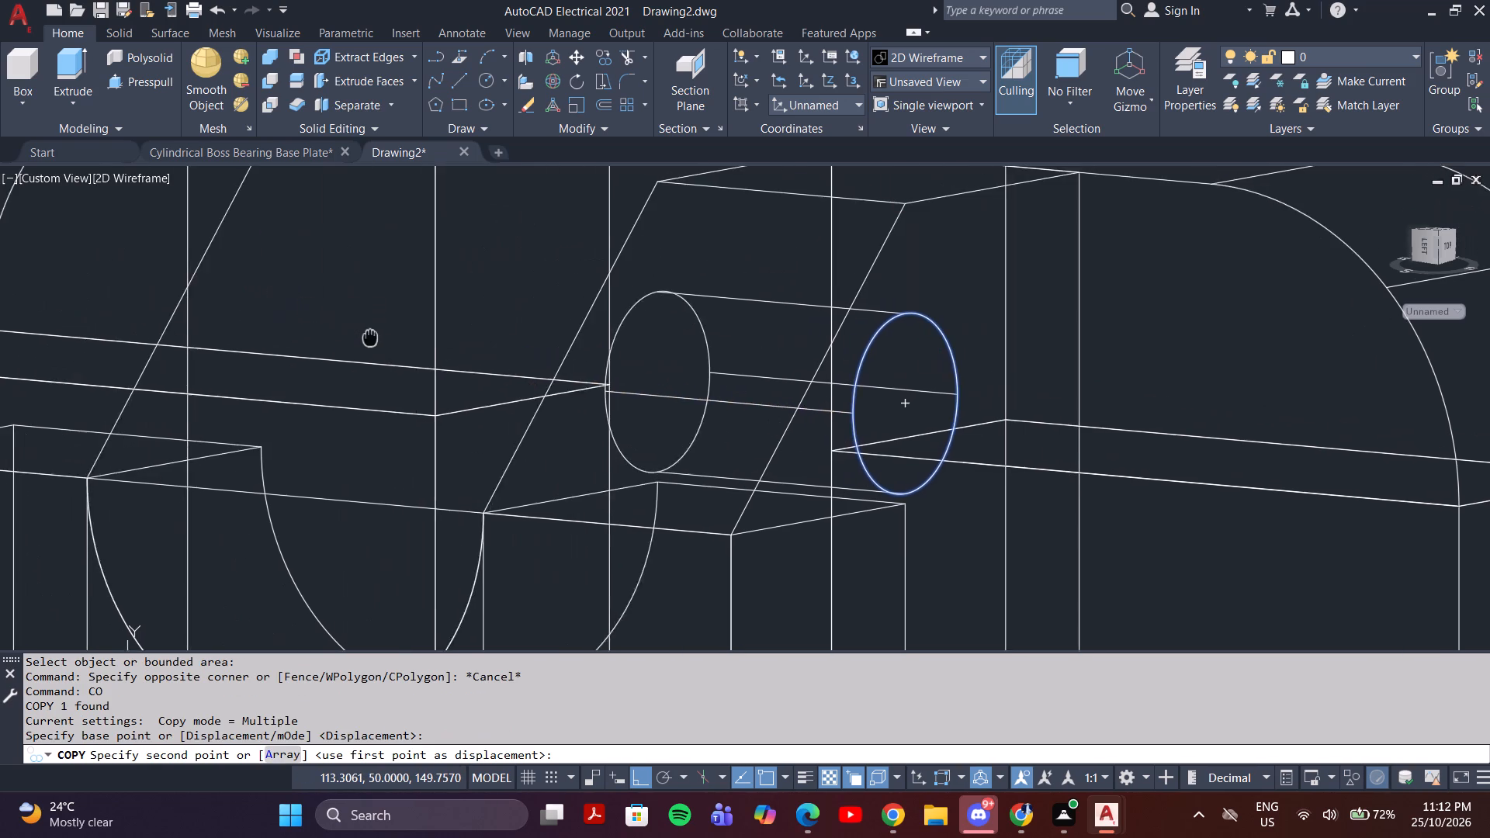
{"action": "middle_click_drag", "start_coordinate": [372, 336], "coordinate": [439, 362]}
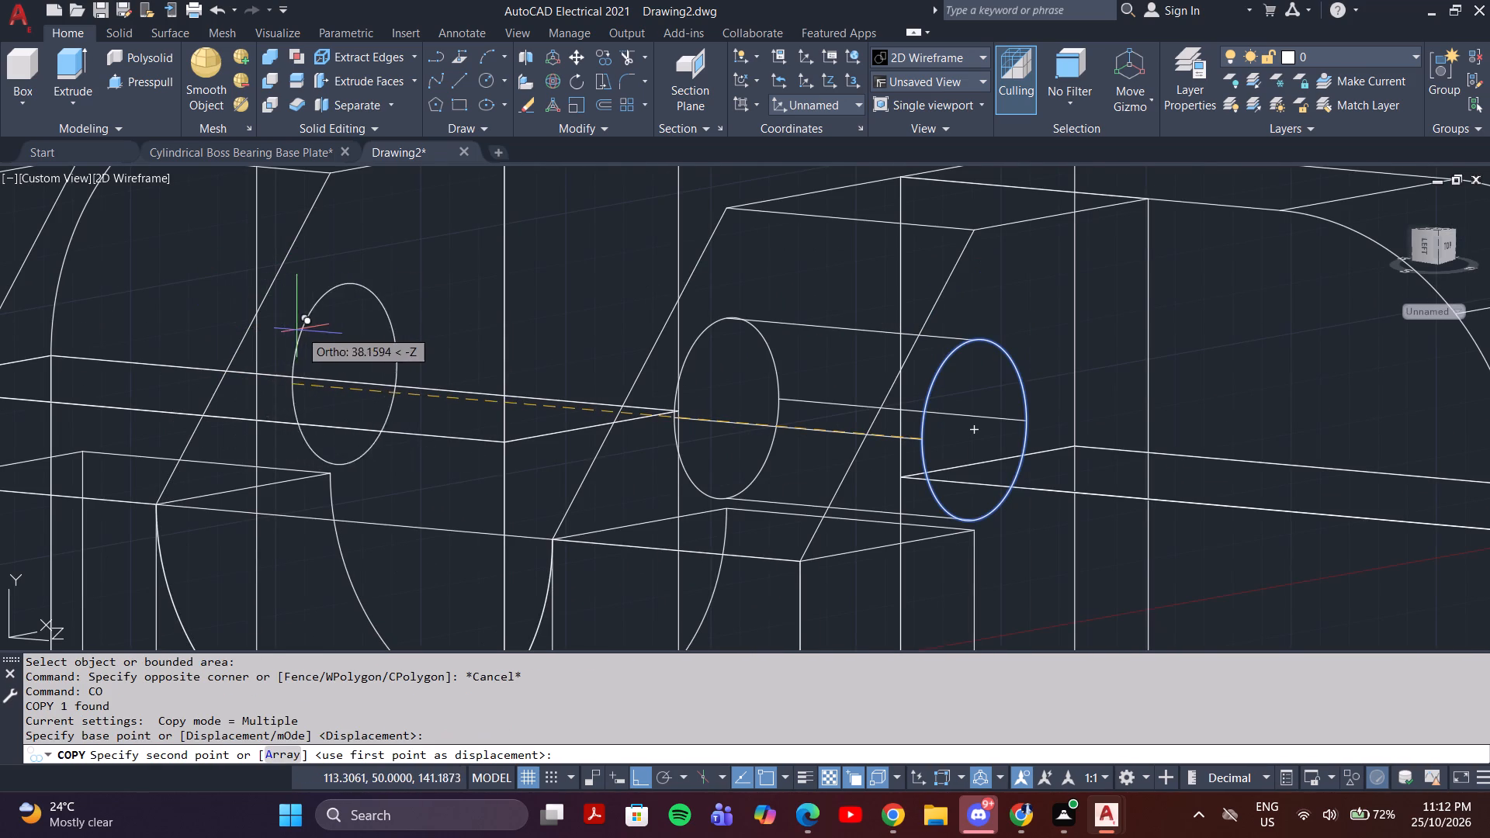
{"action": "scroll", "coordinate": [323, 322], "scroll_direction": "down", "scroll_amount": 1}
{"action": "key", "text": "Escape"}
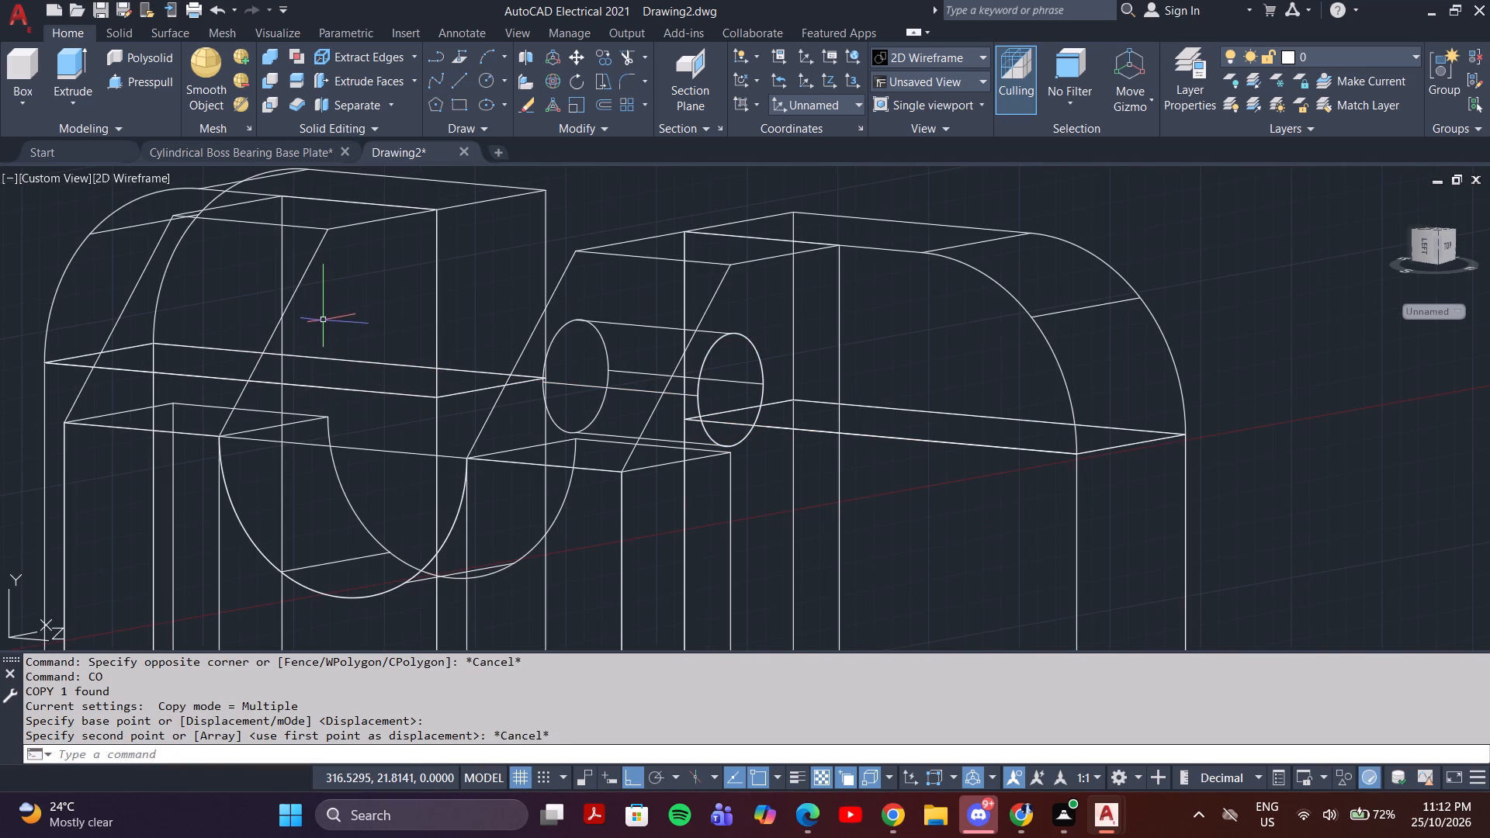
Draw a 10-unit vertical line downward from the top of the slope on the left support block's inner face.
{"action": "middle_click_drag", "start_coordinate": [530, 393], "coordinate": [675, 433], "text": "shift"}
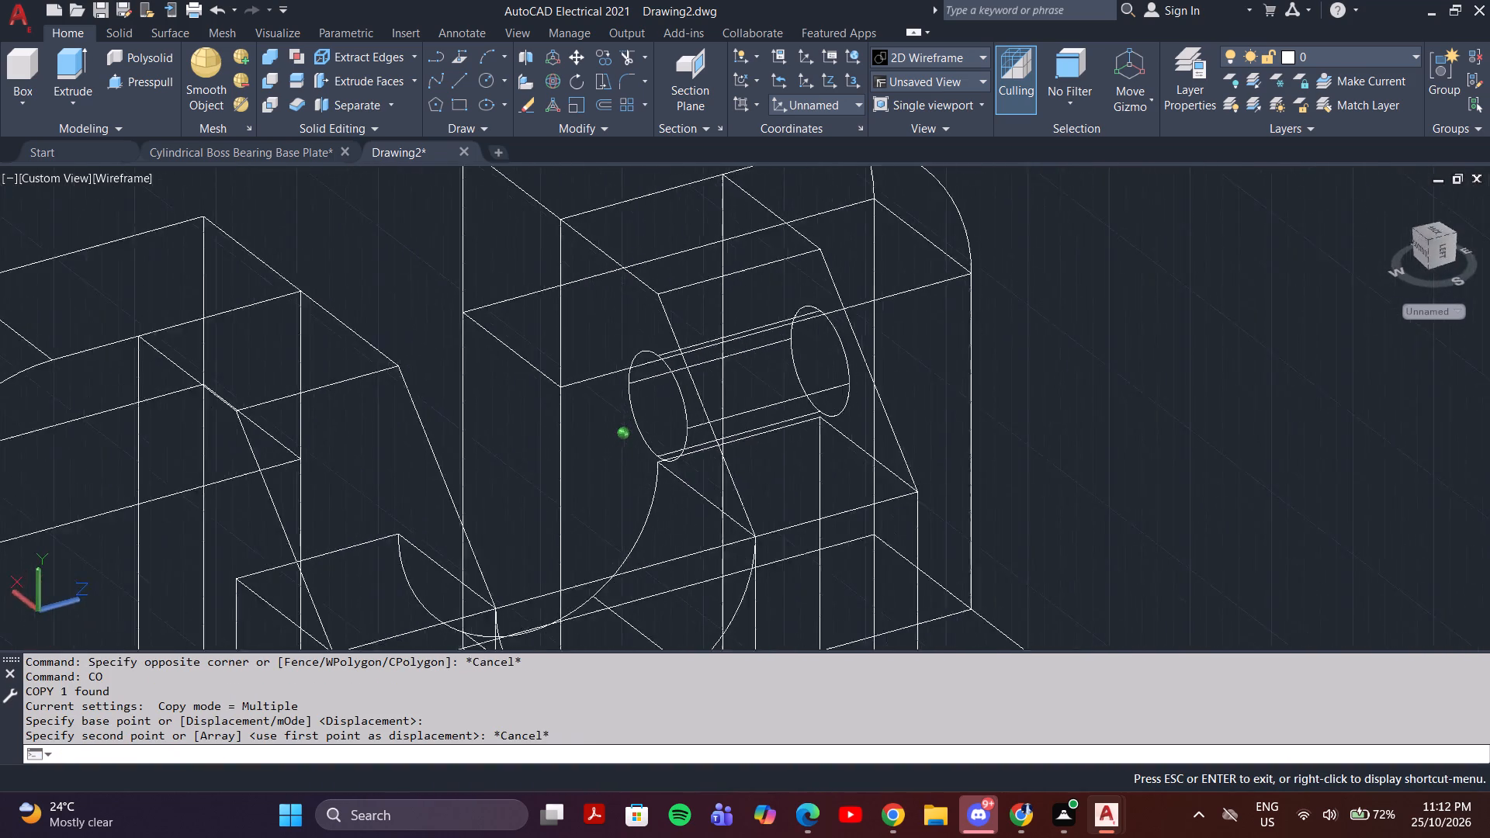
{"action": "middle_click_drag", "start_coordinate": [675, 433], "coordinate": [532, 406], "text": "shift"}
{"action": "key", "text": "l"}
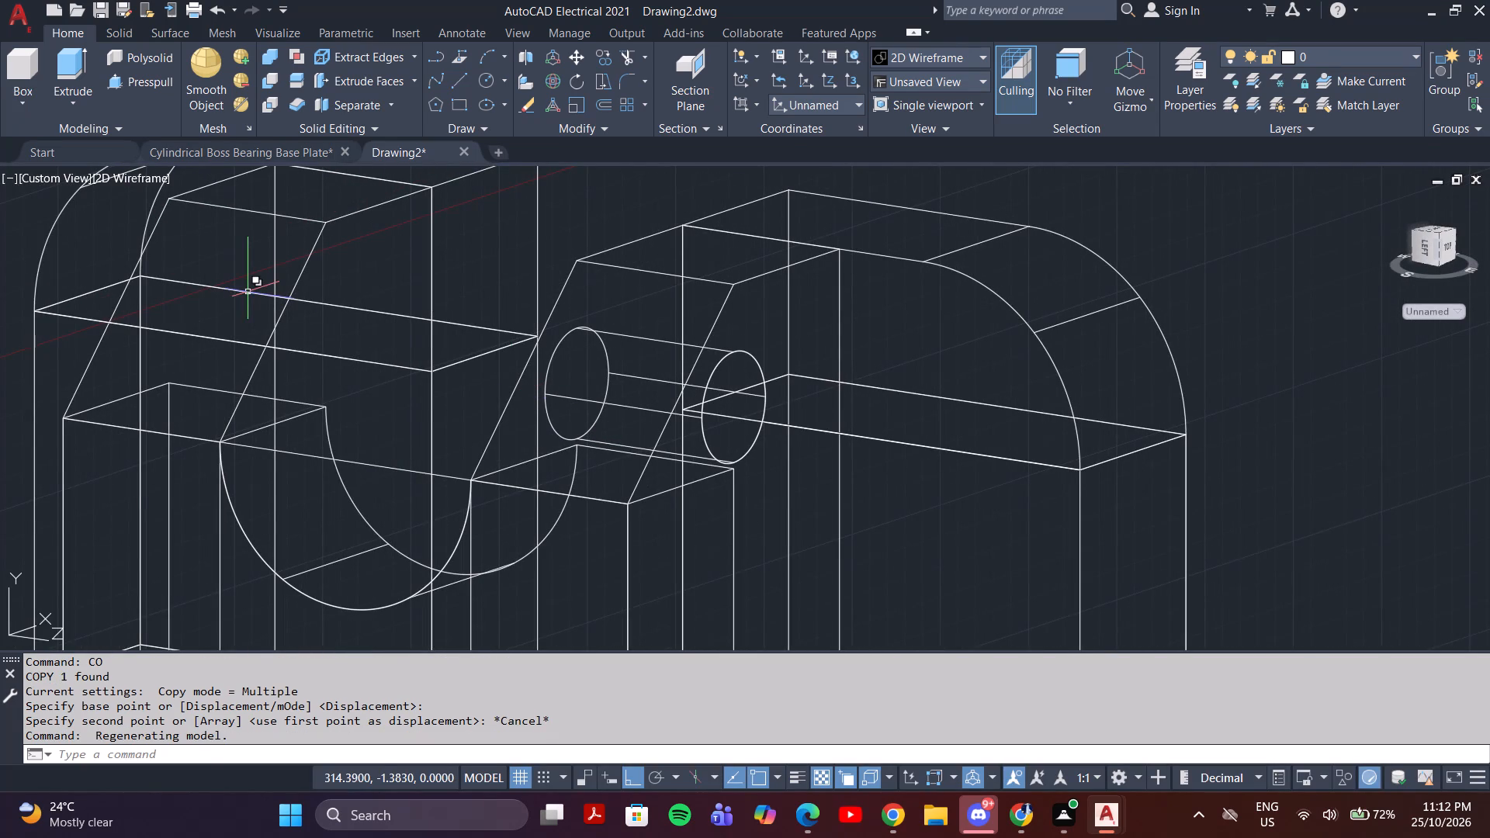
{"action": "key", "text": "Return"}
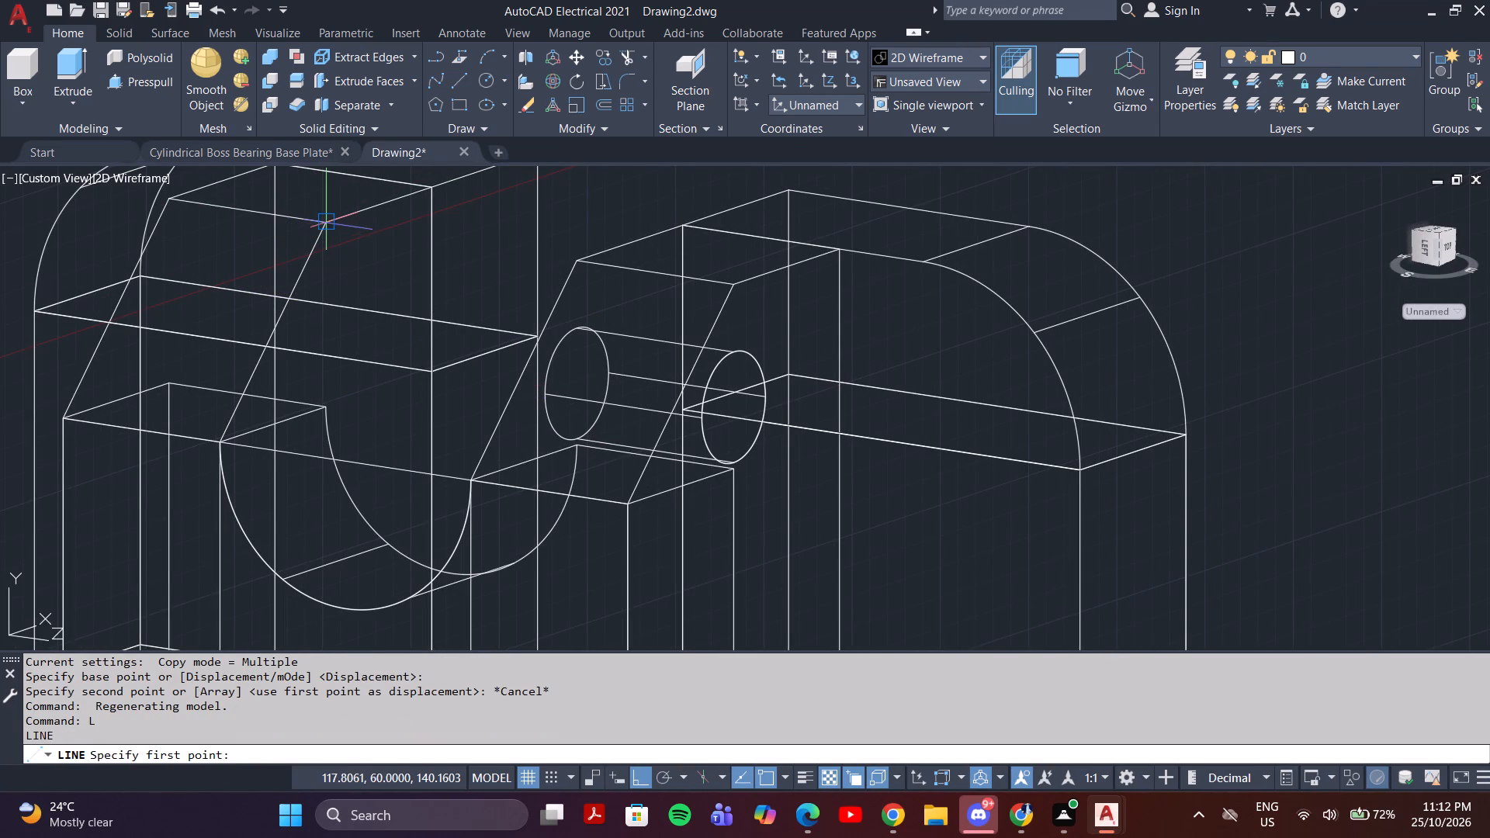
{"action": "left_click", "coordinate": [327, 223]}
{"action": "middle_click_drag", "start_coordinate": [338, 300], "coordinate": [293, 293], "text": "shift"}
{"action": "middle_click", "coordinate": [290, 293], "text": "shift"}
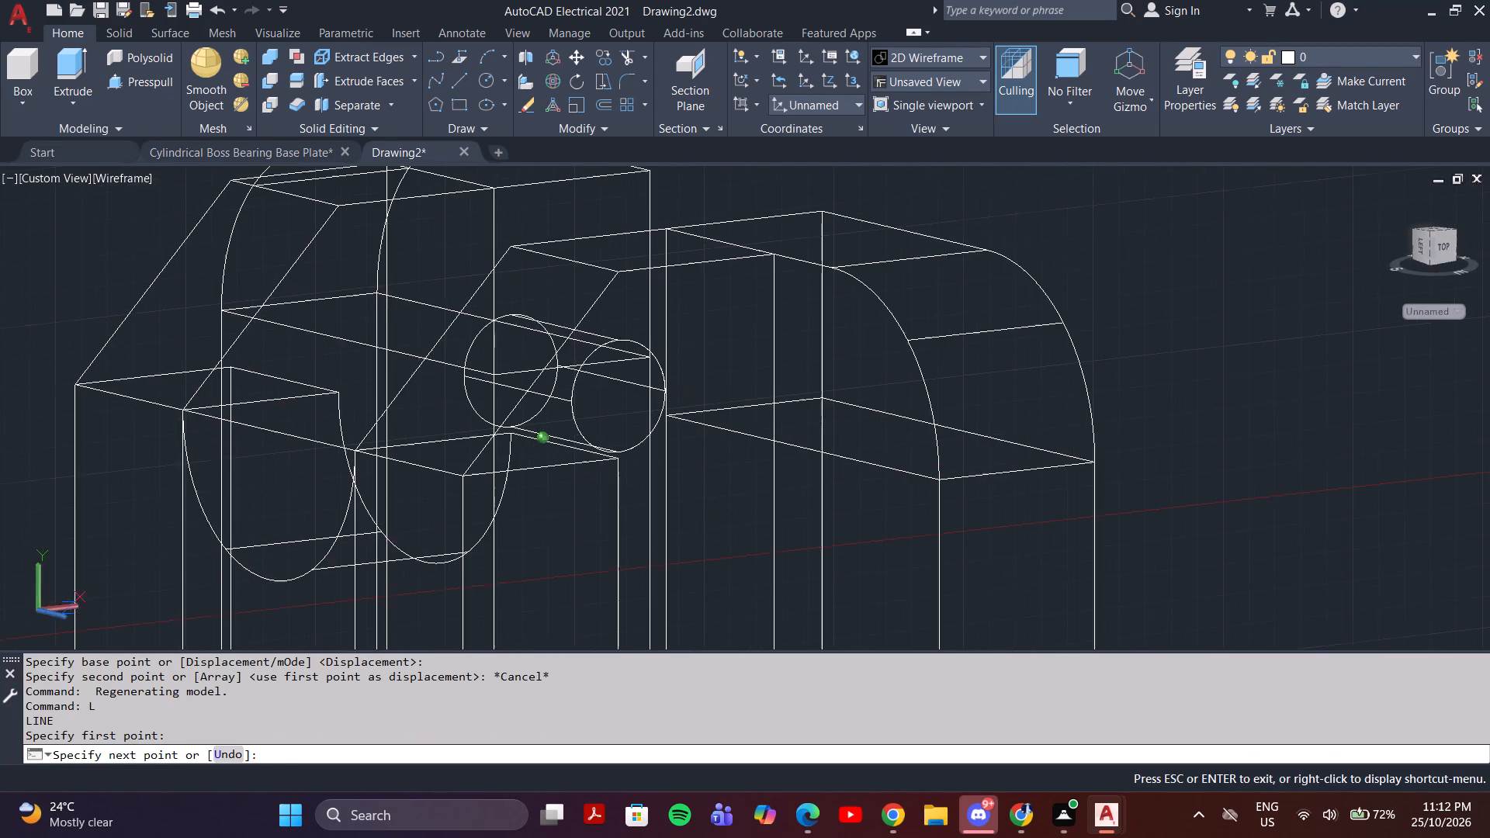
{"action": "type", "text": "10"}
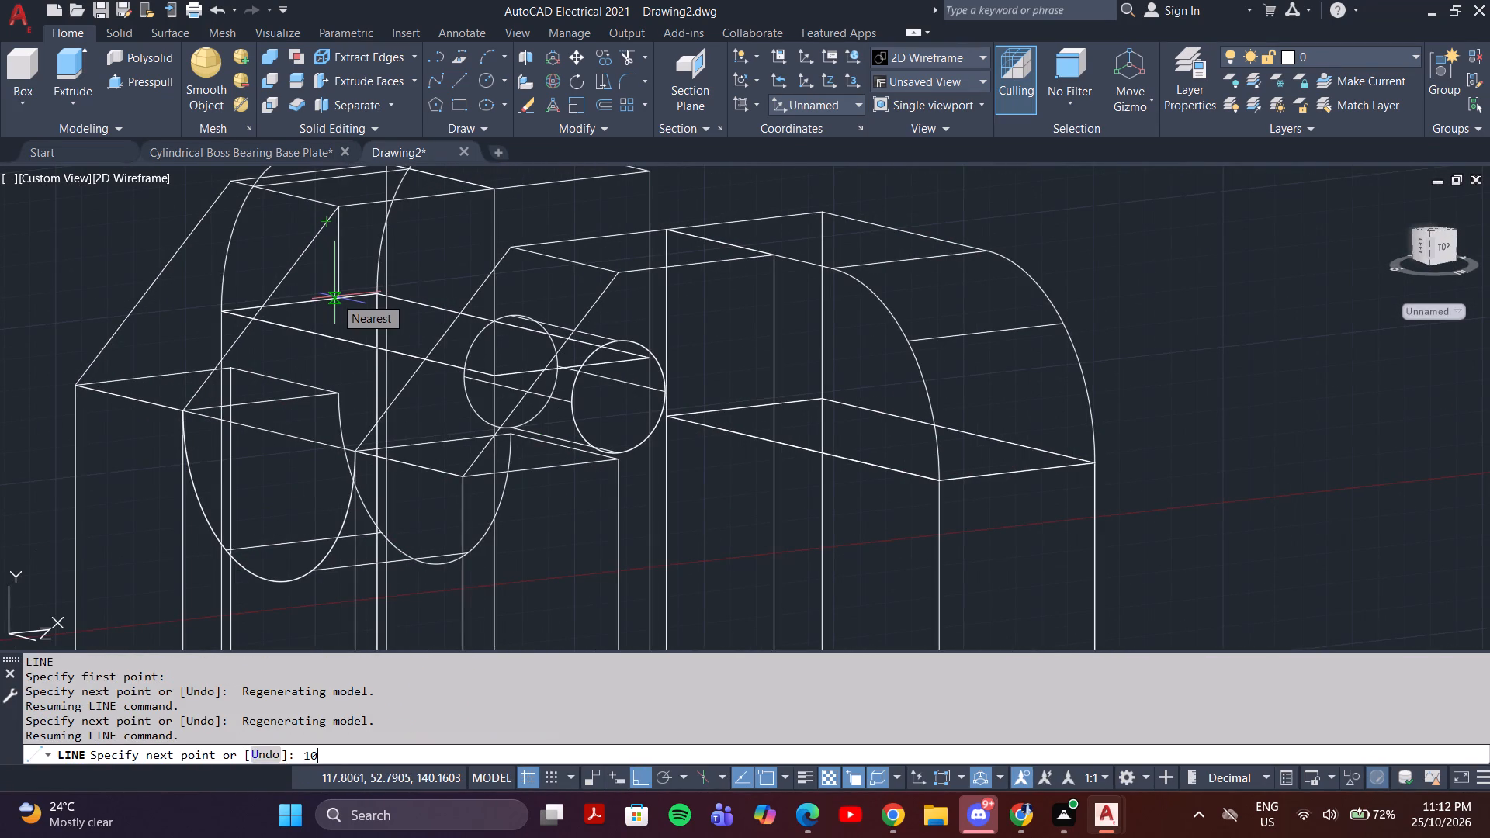
{"action": "key", "text": "Return"}
{"action": "key", "text": "Escape"}
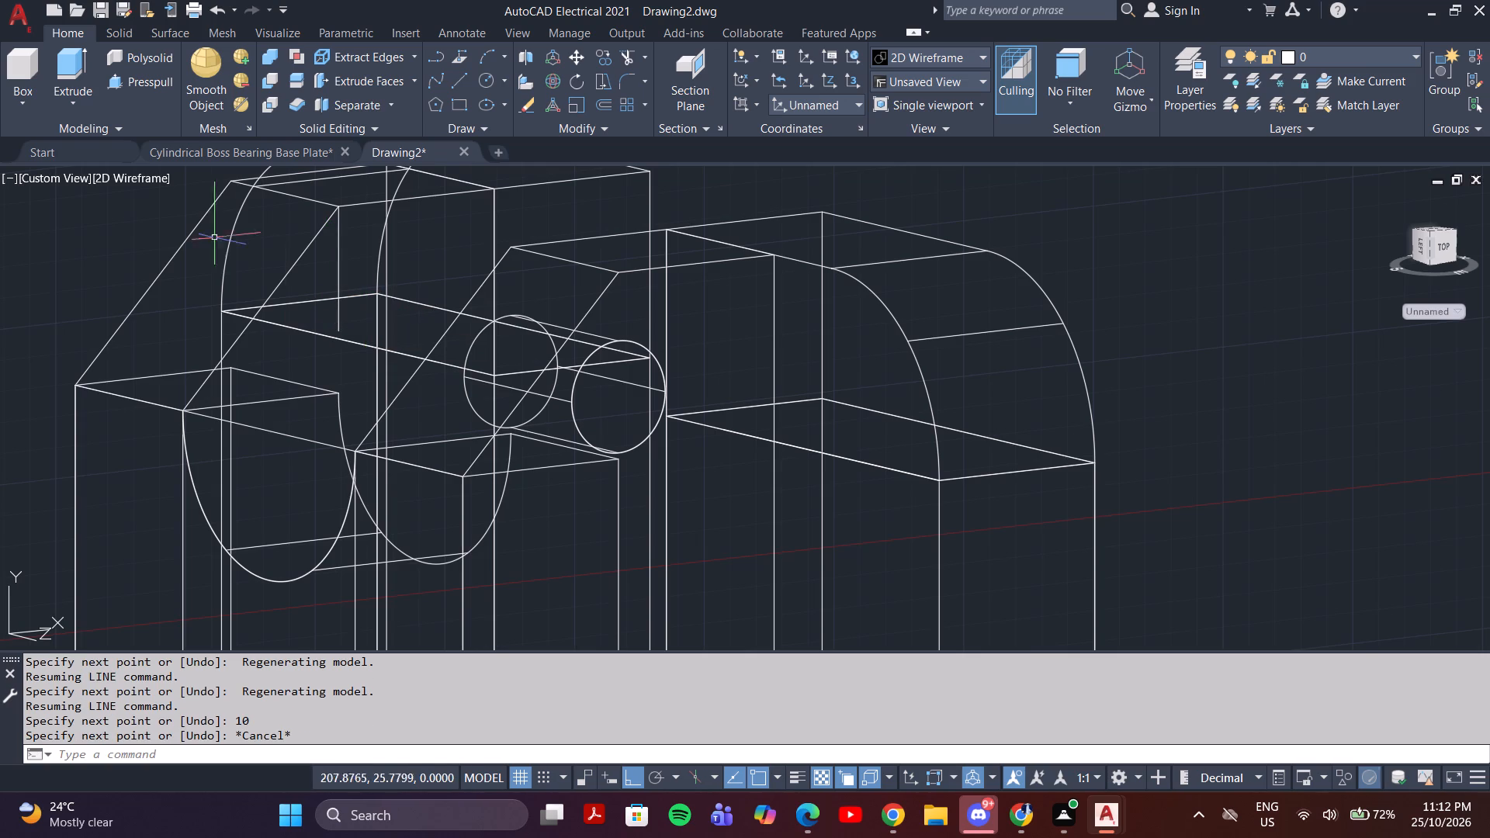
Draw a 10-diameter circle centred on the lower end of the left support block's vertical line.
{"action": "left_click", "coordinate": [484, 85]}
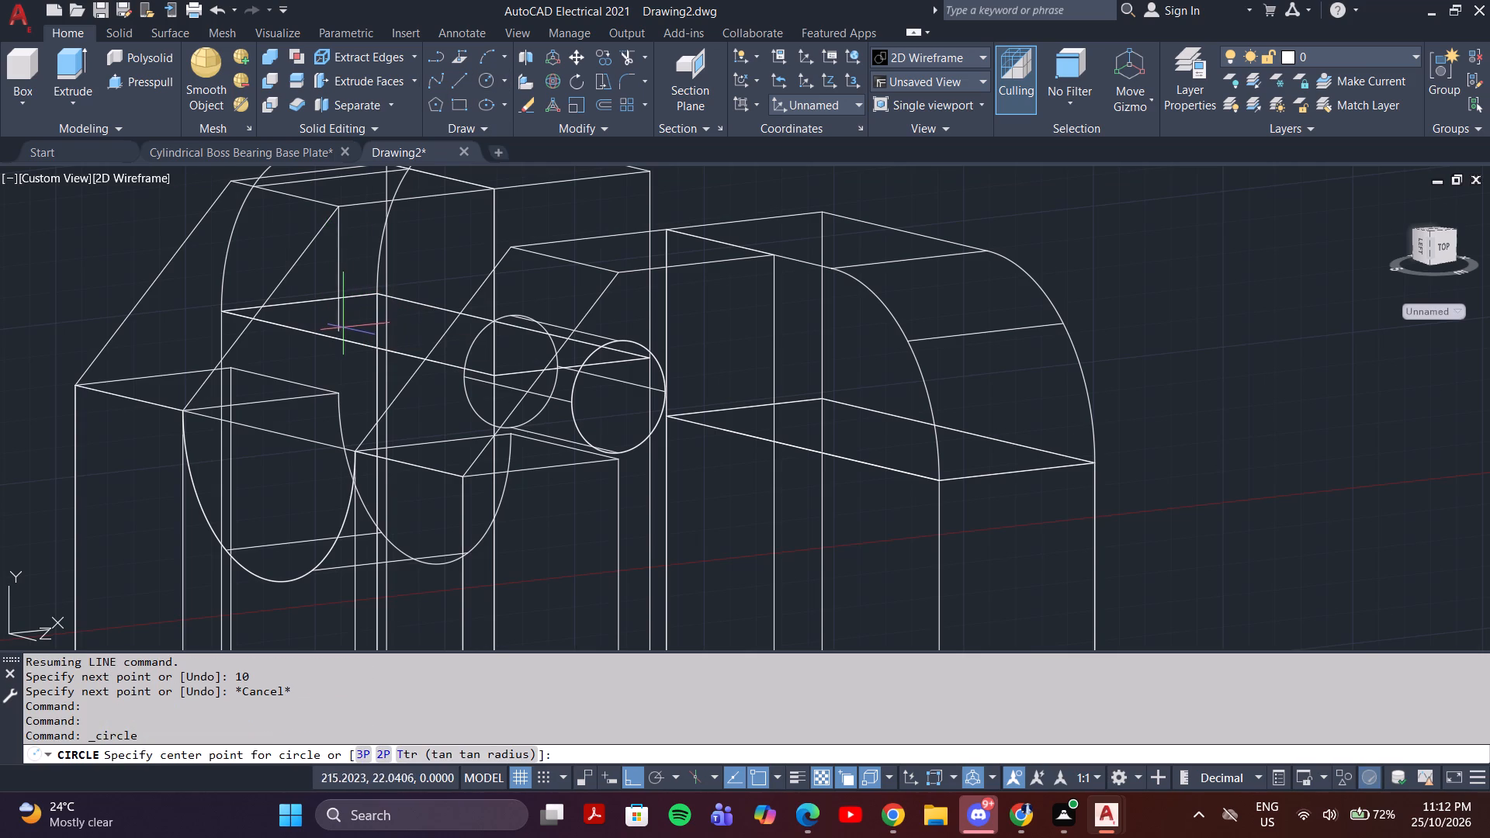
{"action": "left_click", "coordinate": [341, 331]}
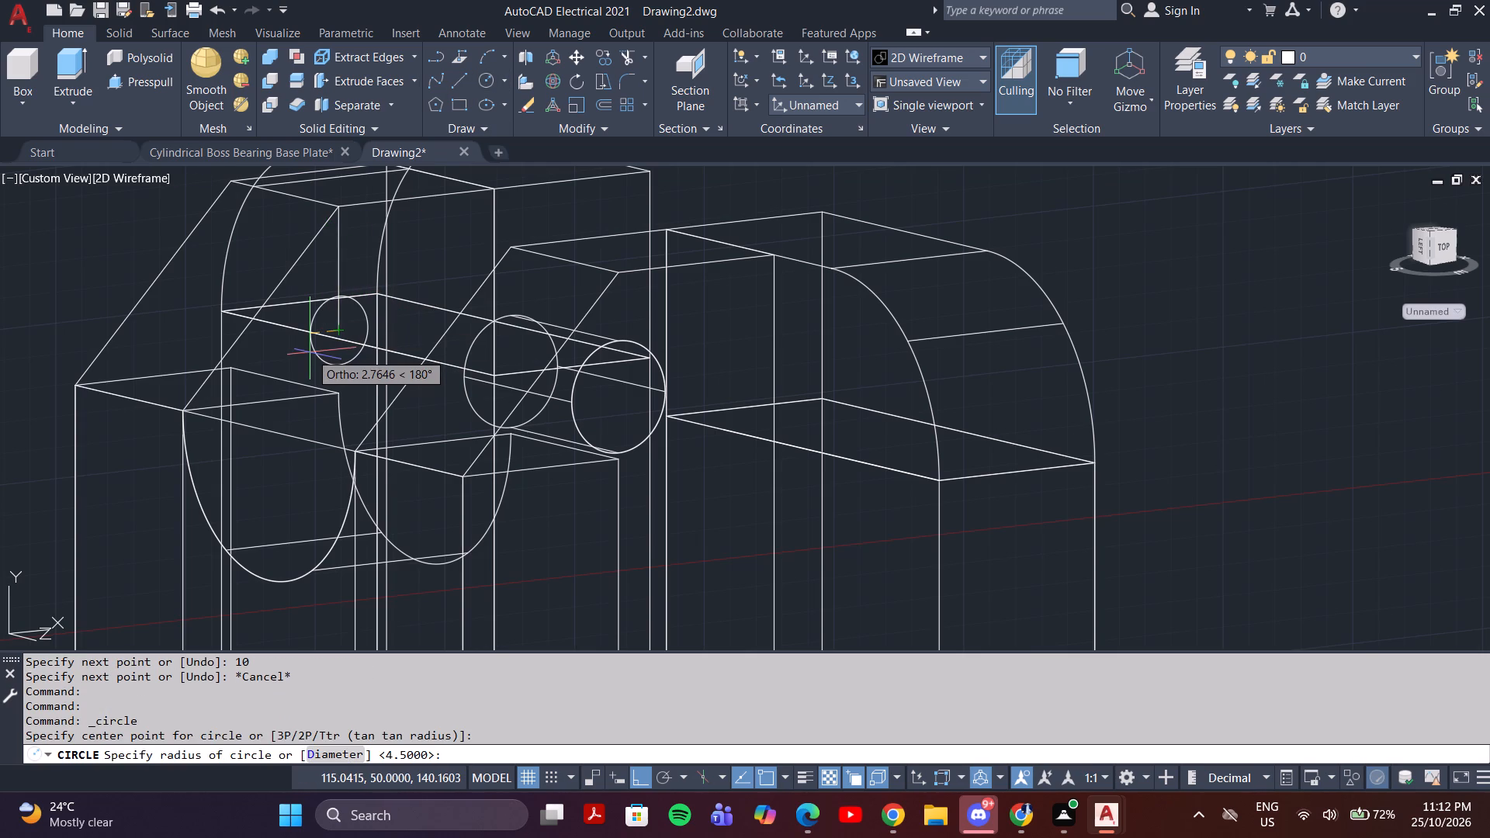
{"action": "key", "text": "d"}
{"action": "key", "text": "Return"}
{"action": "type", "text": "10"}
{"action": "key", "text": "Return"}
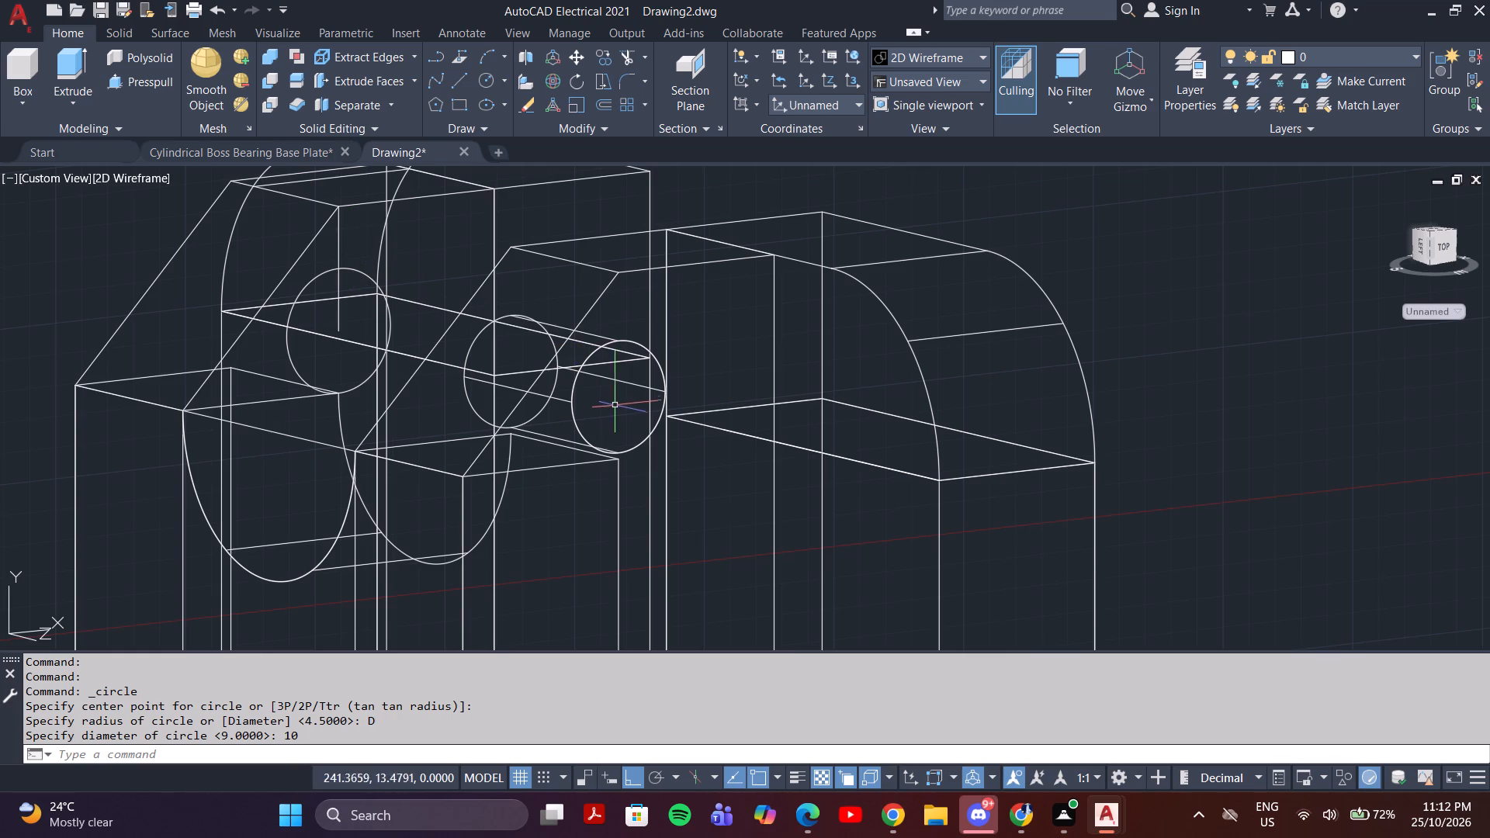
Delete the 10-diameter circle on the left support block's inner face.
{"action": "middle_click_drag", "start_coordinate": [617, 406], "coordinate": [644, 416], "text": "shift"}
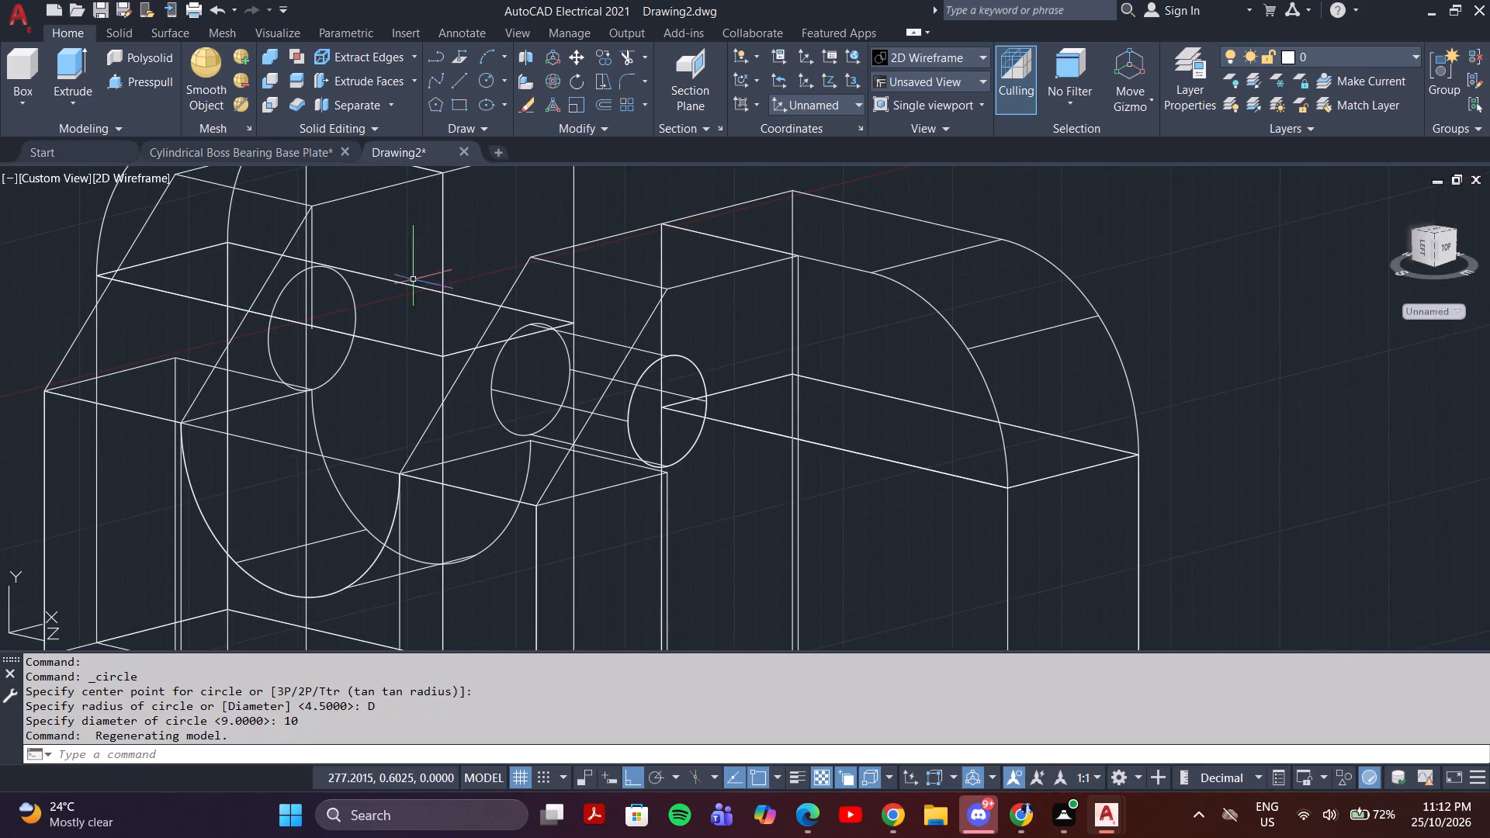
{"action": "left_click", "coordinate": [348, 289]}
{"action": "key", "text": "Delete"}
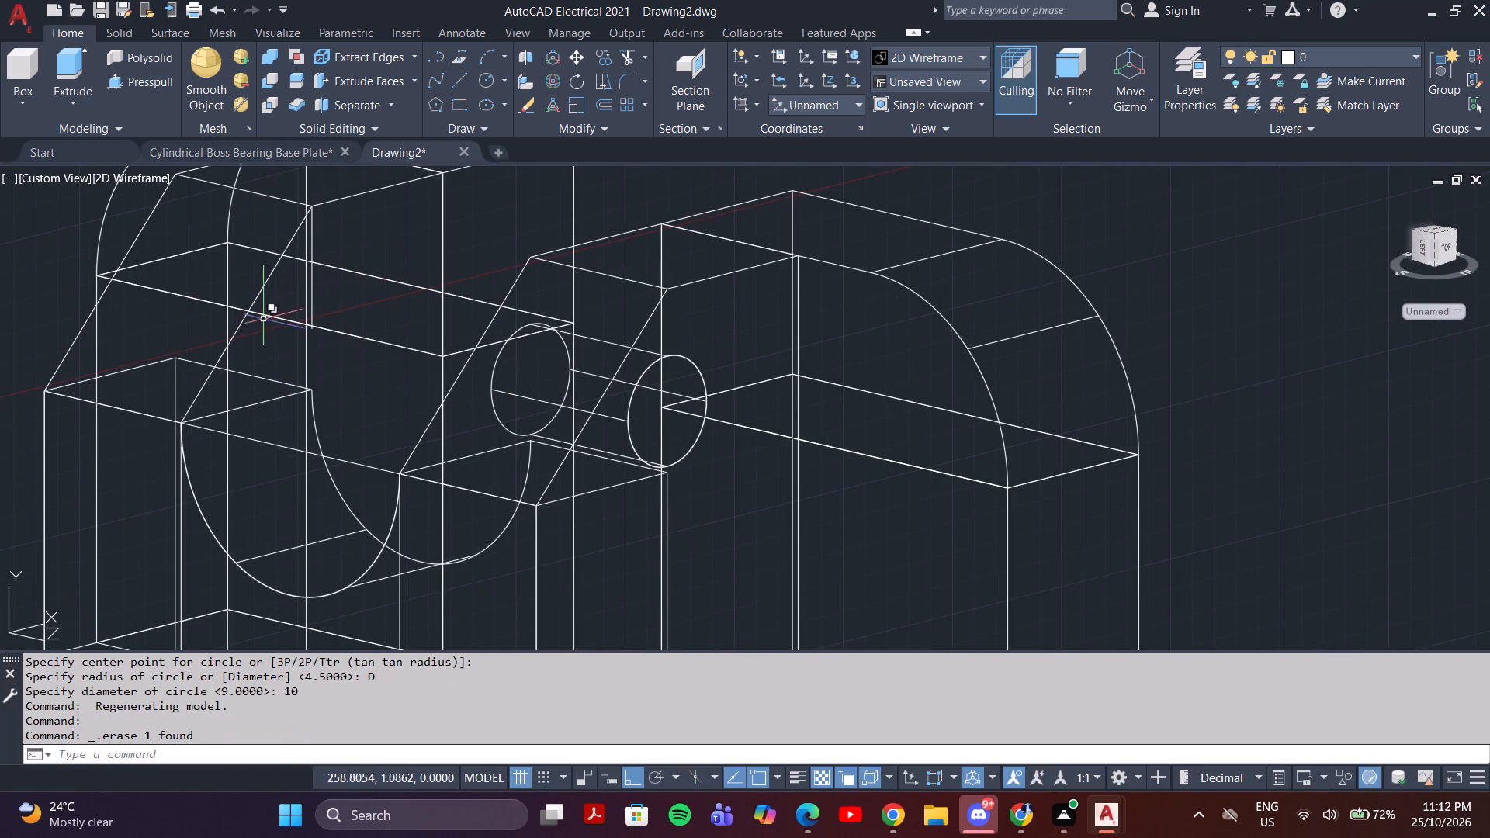
Draw a 9-diameter circle centred on the lower end of the left support block's 10-unit vertical line.
{"action": "middle_click_drag", "start_coordinate": [362, 306], "coordinate": [324, 284], "text": "shift"}
{"action": "left_click", "coordinate": [483, 81]}
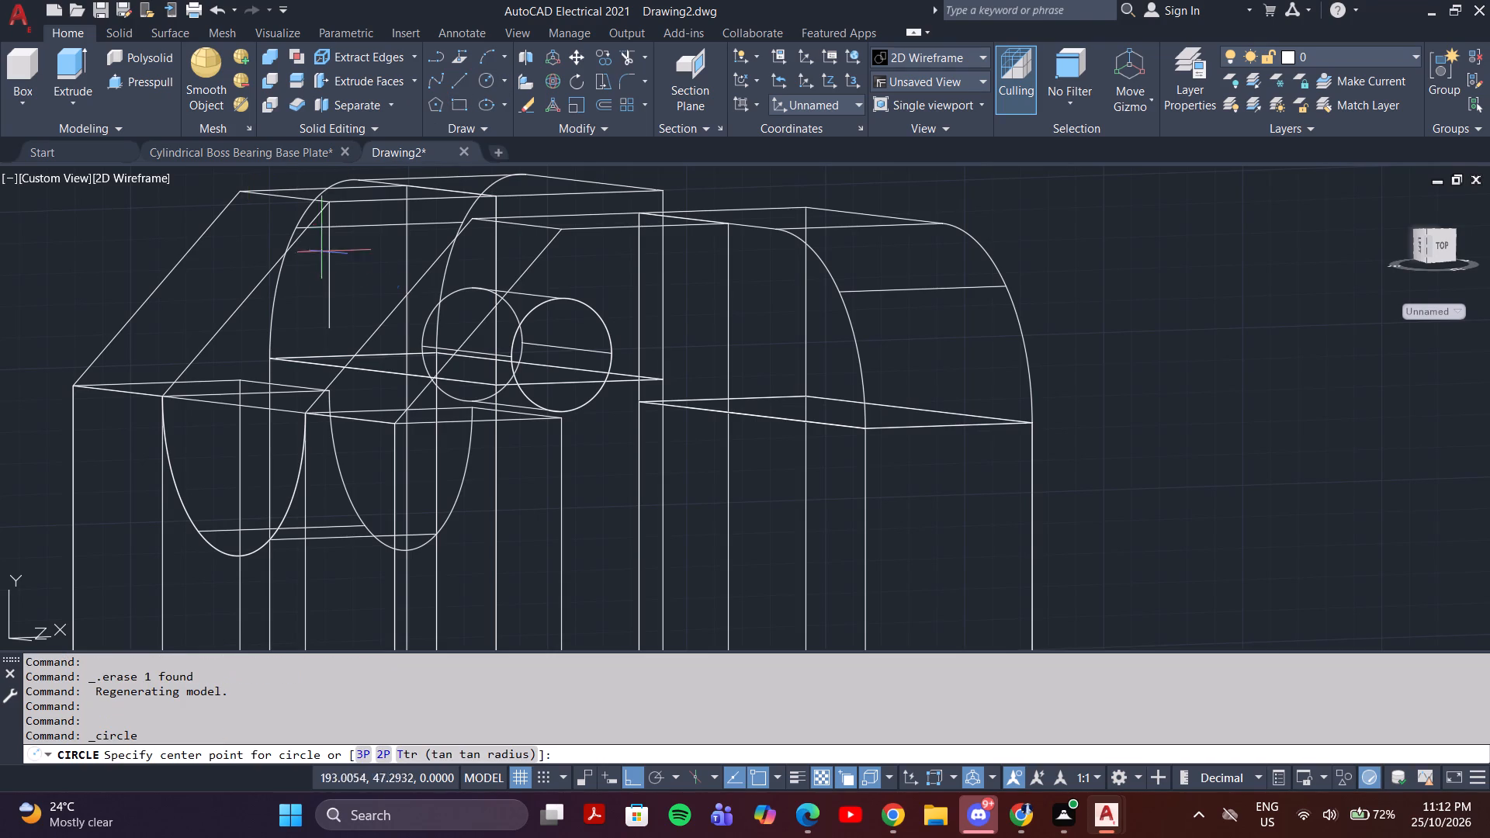
{"action": "left_click", "coordinate": [330, 327]}
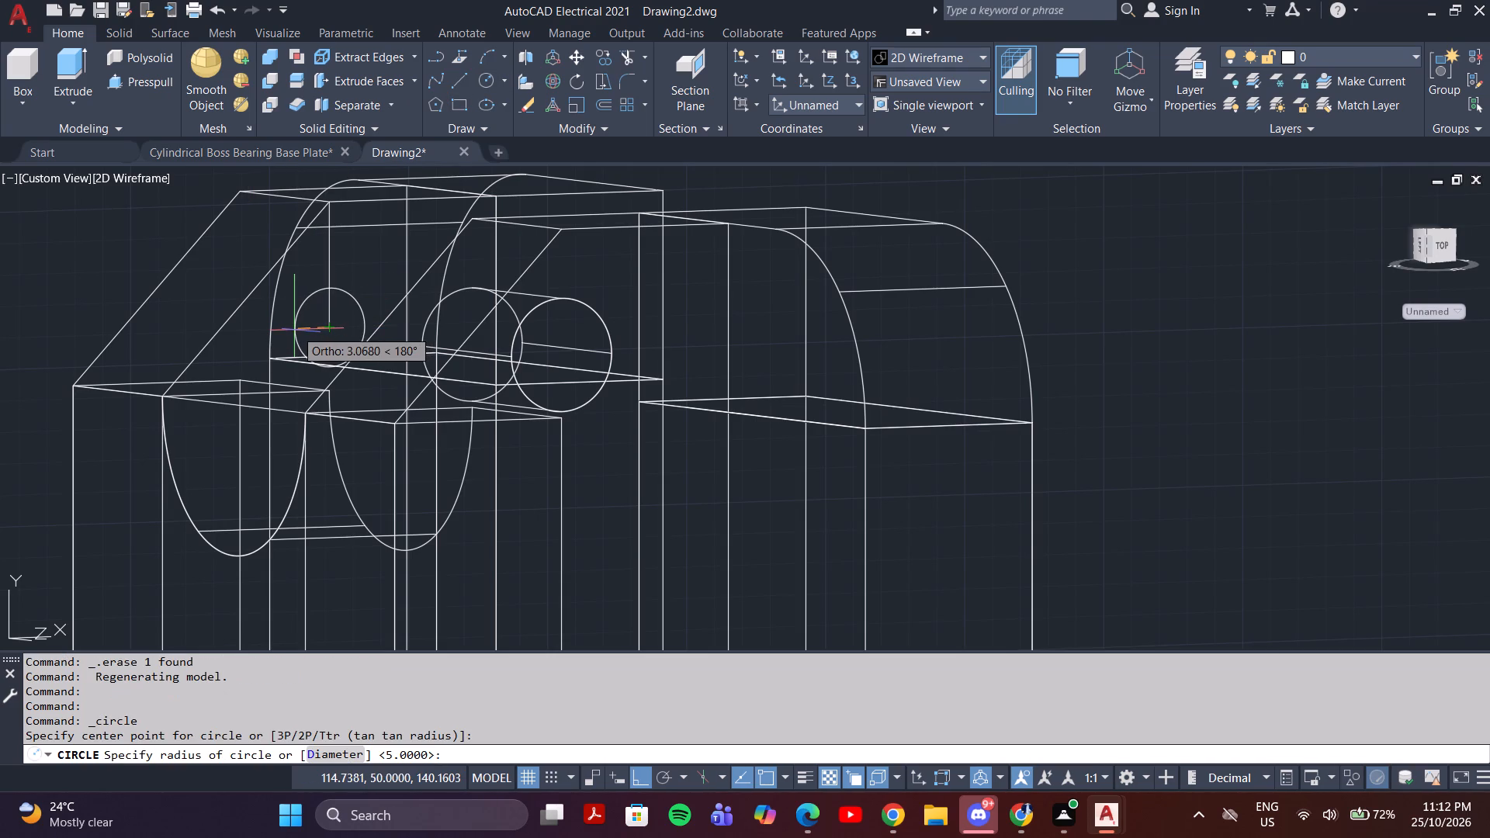
{"action": "key", "text": "d"}
{"action": "key", "text": "Return"}
{"action": "key", "text": "9"}
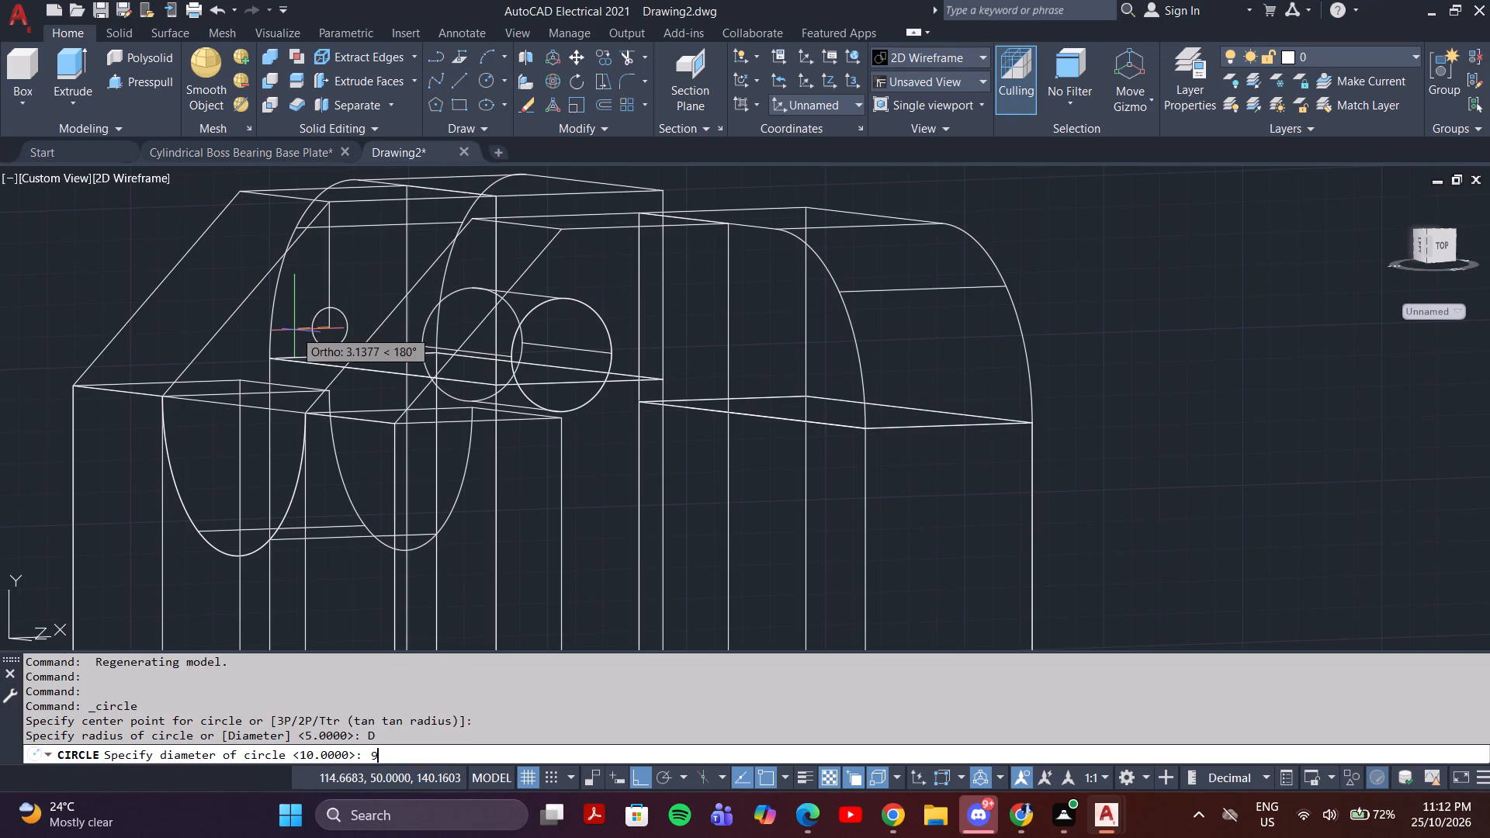
{"action": "key", "text": "Return"}
Delete the vertical construction line running to the centre of the left support block's circle.
{"action": "middle_click_drag", "start_coordinate": [359, 356], "coordinate": [387, 360], "text": "shift"}
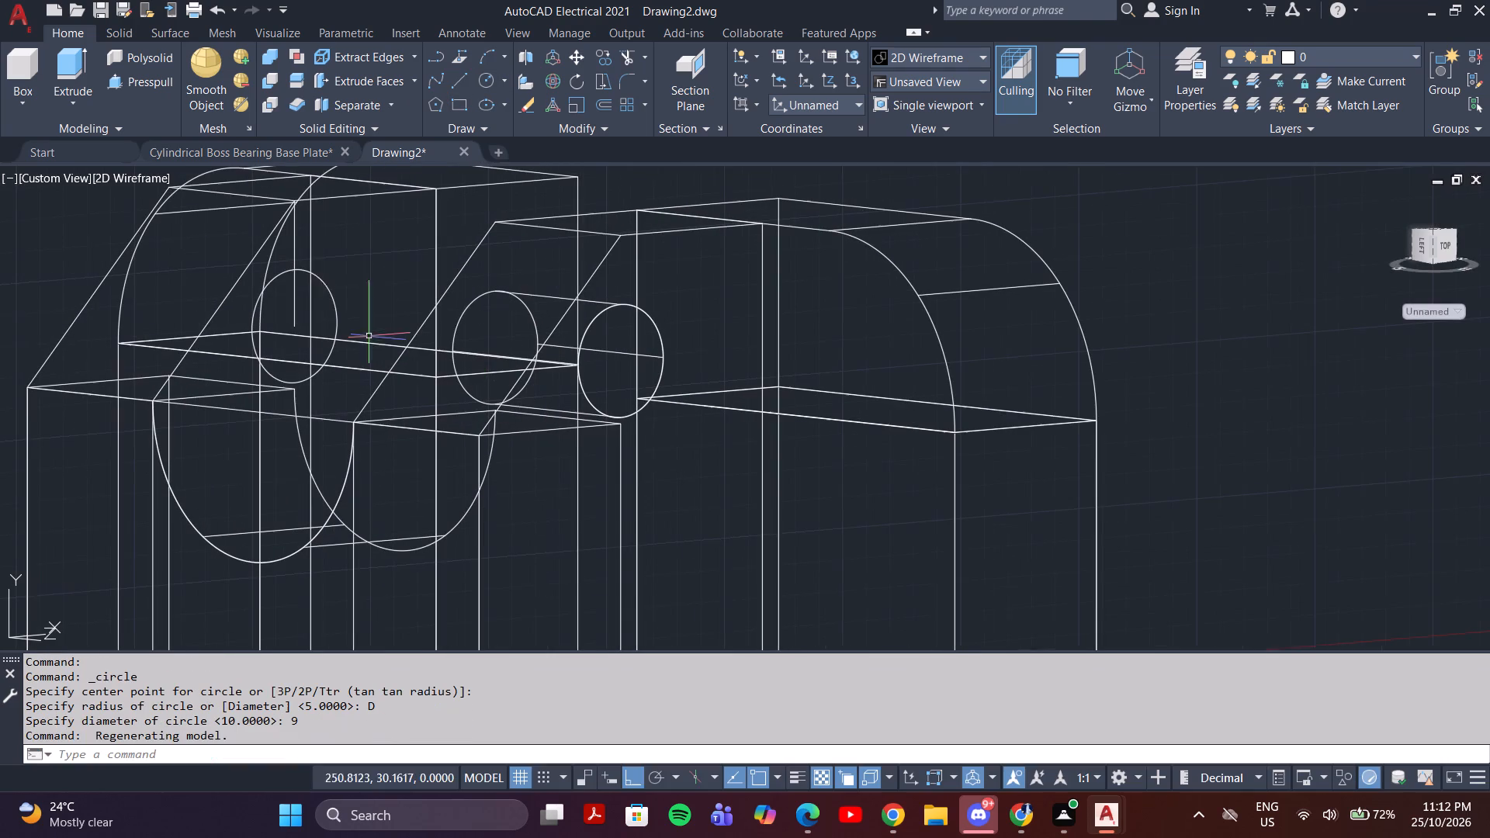
{"action": "left_click", "coordinate": [301, 255]}
{"action": "left_click", "coordinate": [293, 253]}
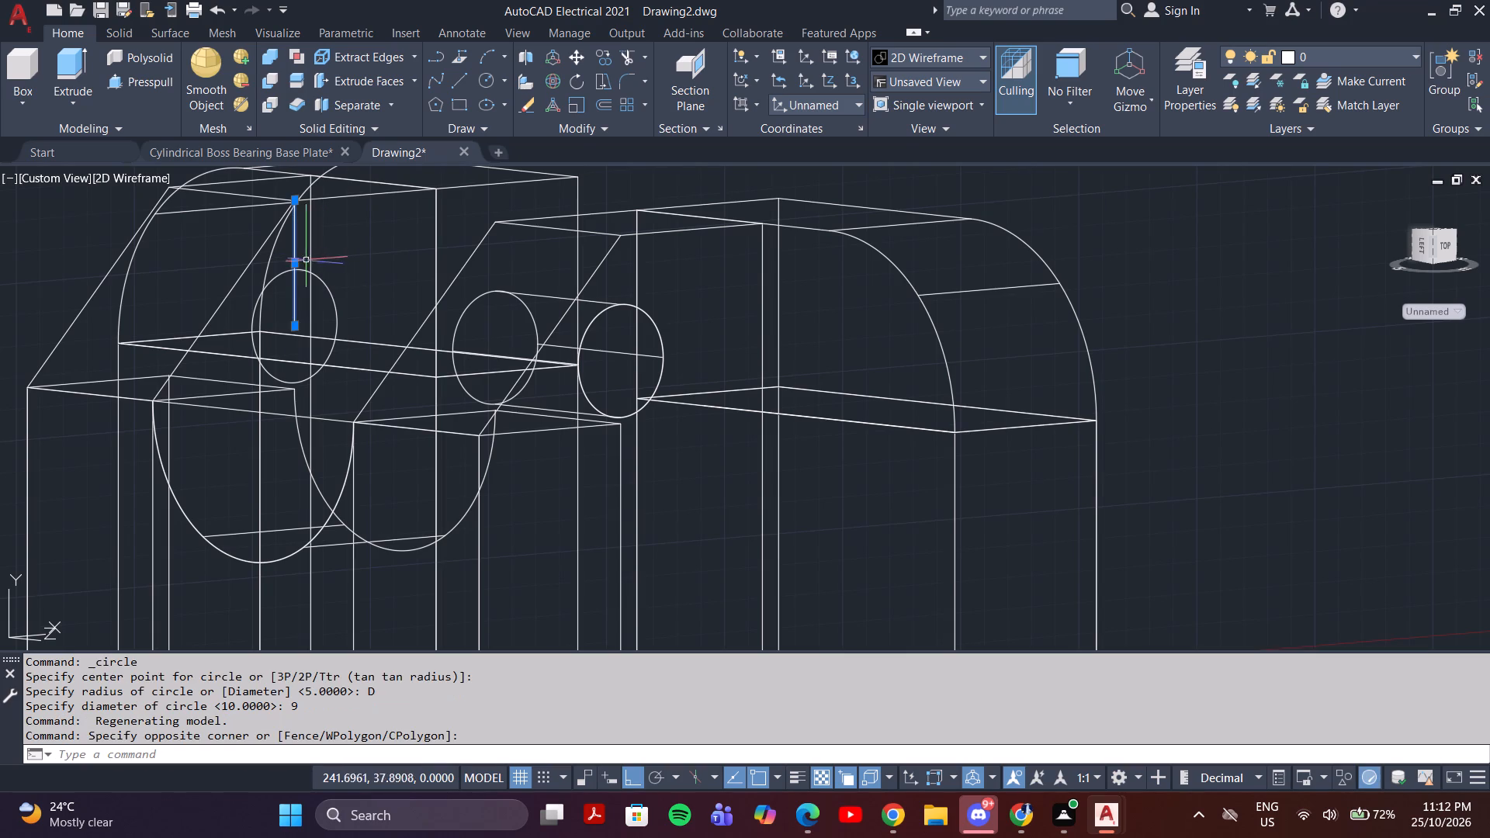
{"action": "key", "text": "Delete"}
Press-pull the 9-diameter circle from the left support block's inner face outward through the block as a cylinder.
{"action": "left_click", "coordinate": [151, 80]}
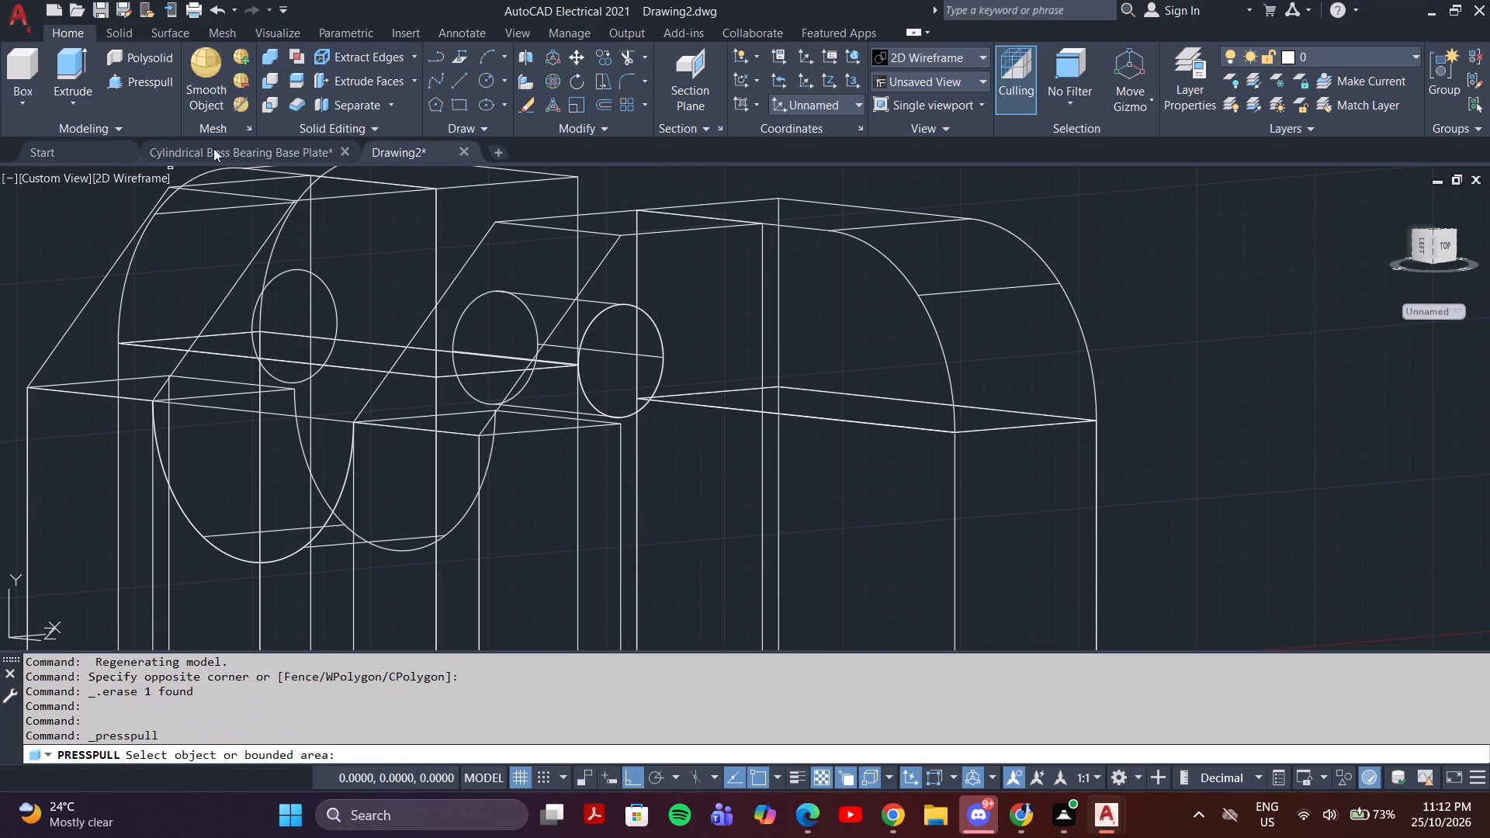
{"action": "left_click", "coordinate": [295, 275]}
{"action": "left_click", "coordinate": [38, 251]}
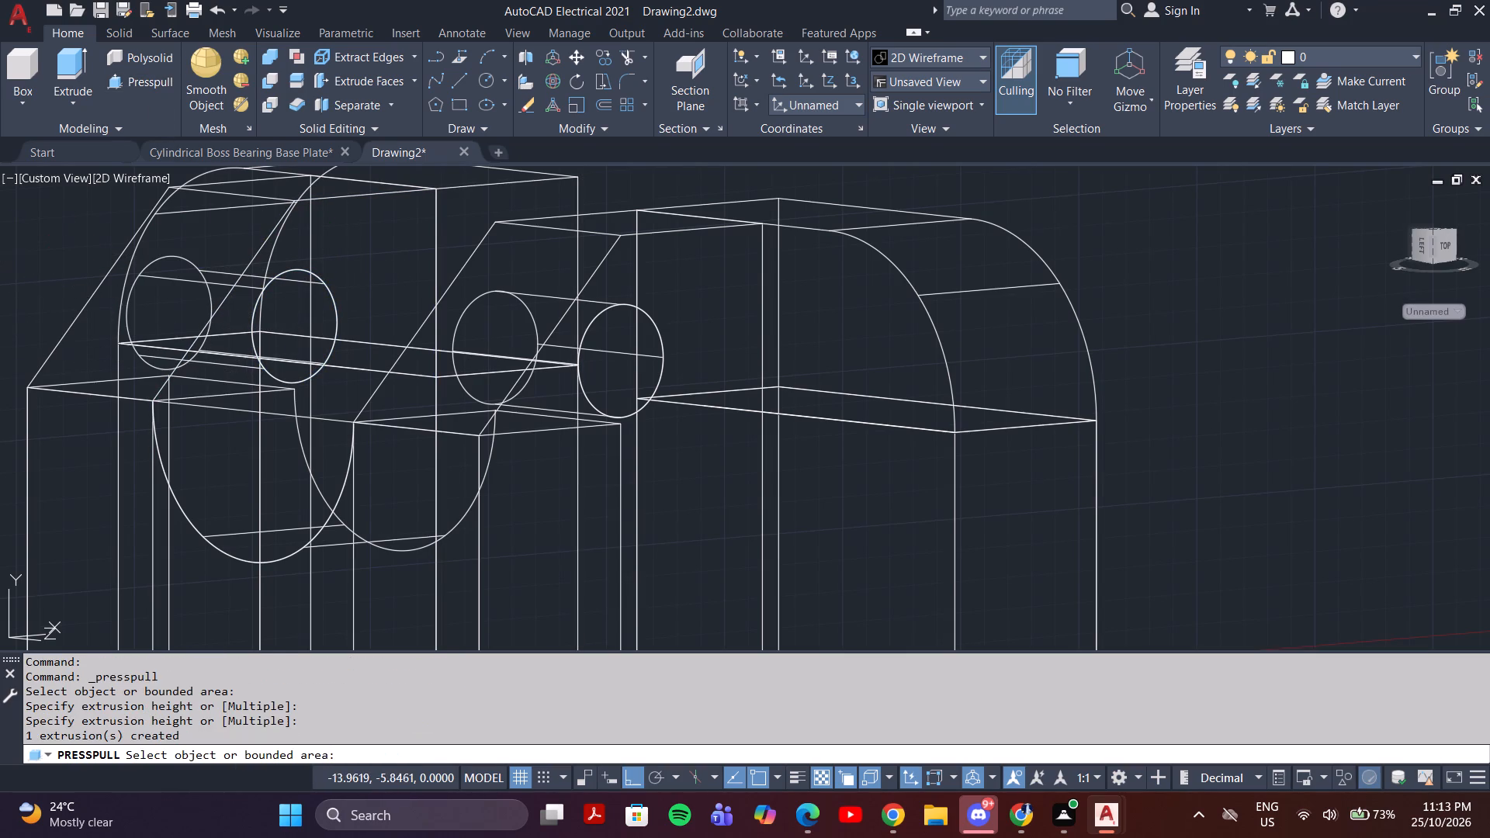
Examine the 9-diameter holes and the overall model in the Conceptual visual style.
{"action": "middle_click_drag", "start_coordinate": [146, 292], "coordinate": [357, 392]}
{"action": "middle_click_drag", "start_coordinate": [497, 416], "coordinate": [518, 429], "text": "shift"}
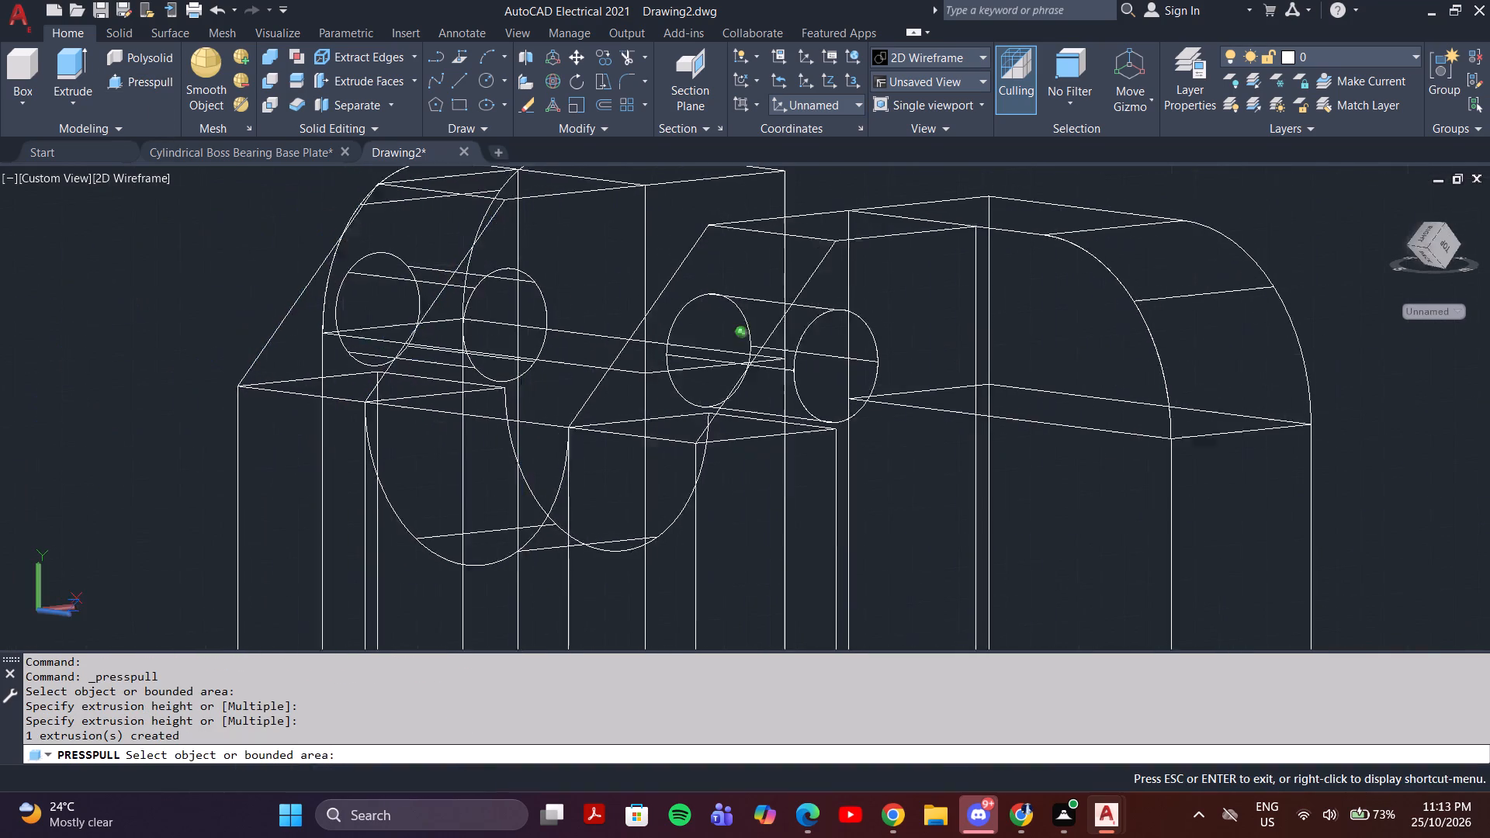
{"action": "middle_click_drag", "start_coordinate": [518, 429], "coordinate": [626, 448], "text": "shift"}
{"action": "key", "text": "Escape"}
{"action": "key", "text": "Escape"}
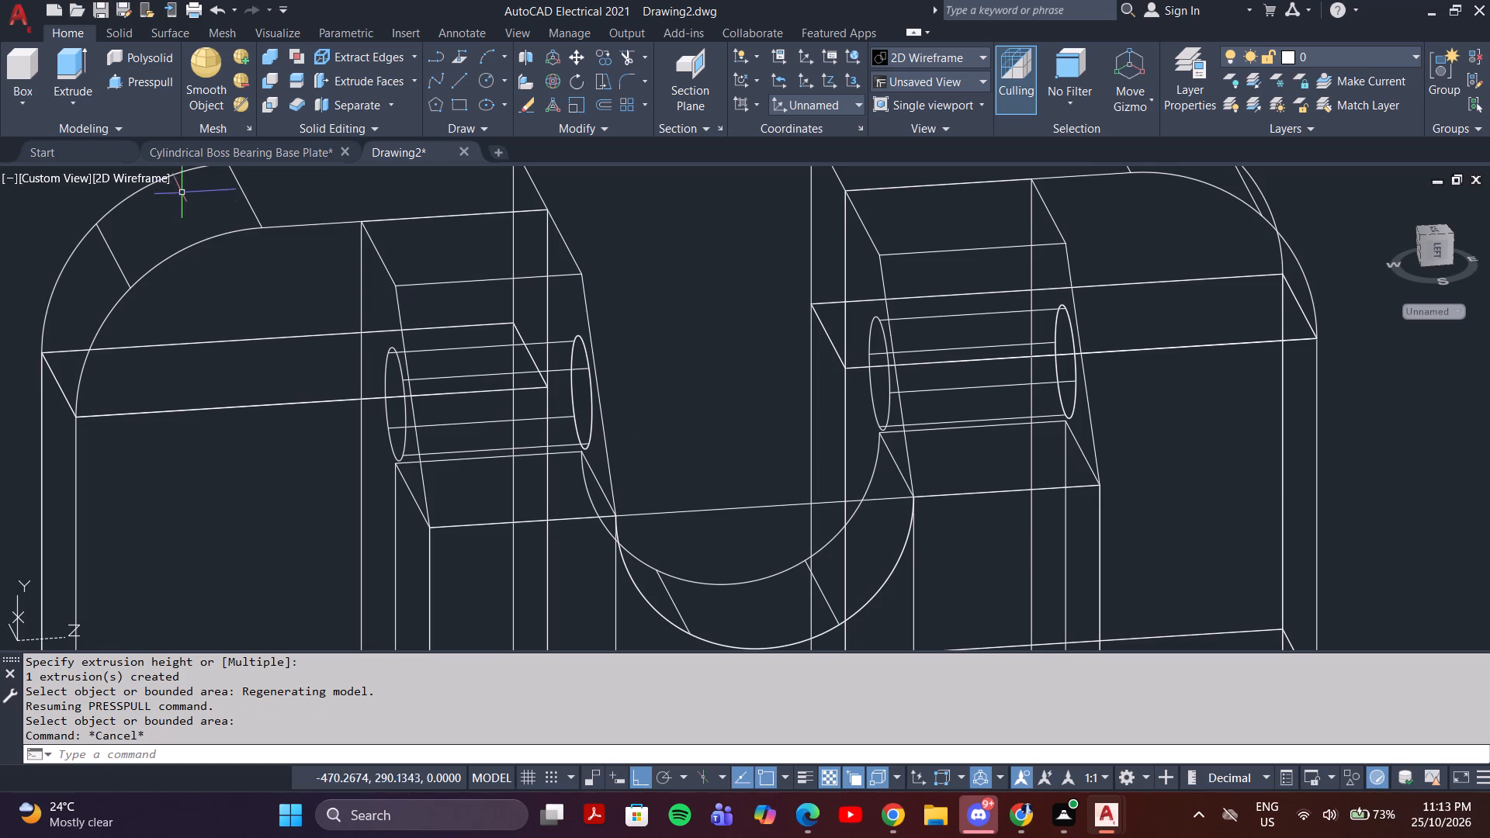
{"action": "left_click", "coordinate": [145, 169]}
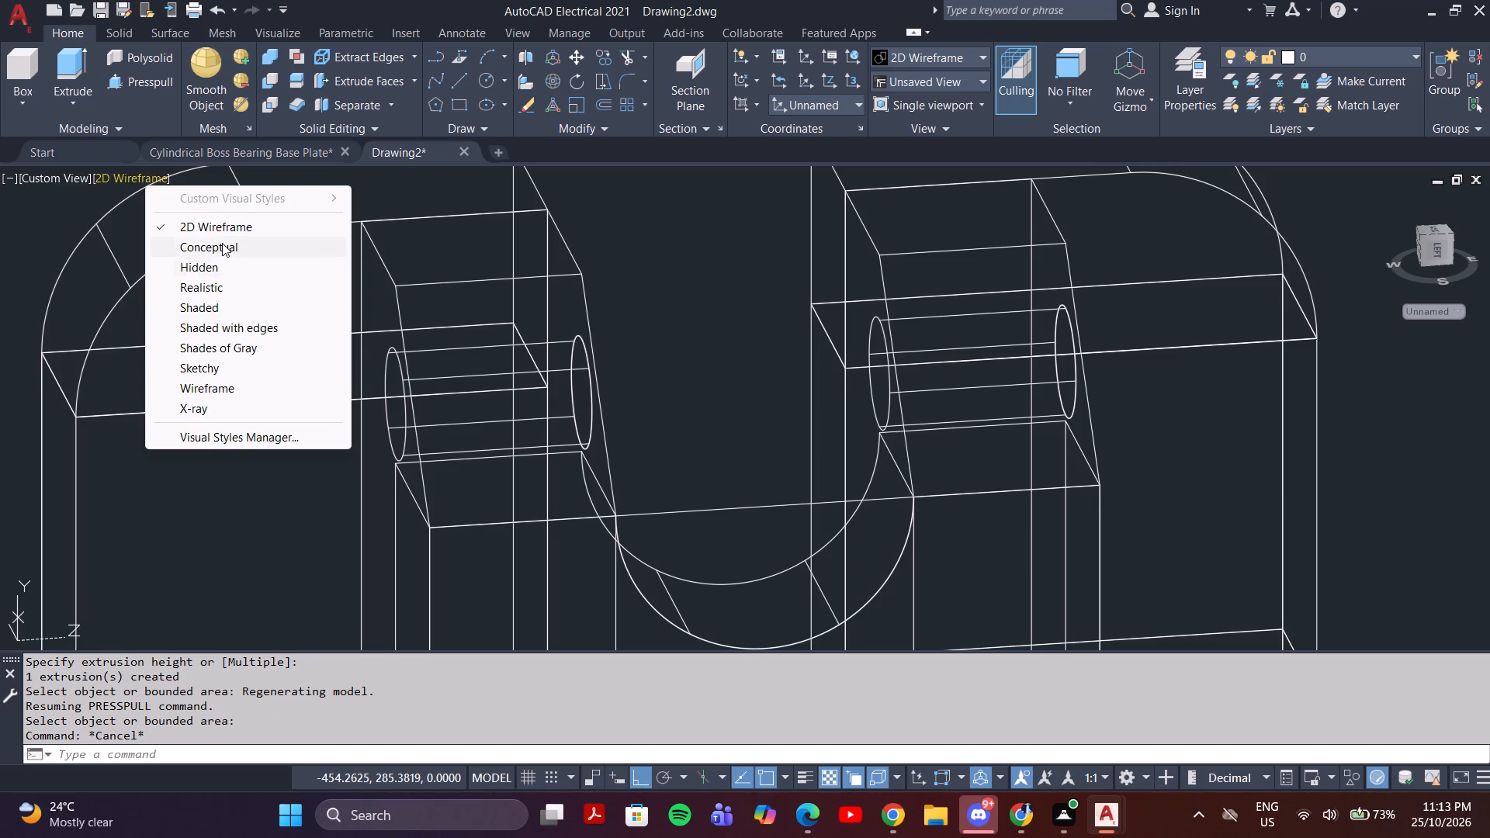
{"action": "left_click", "coordinate": [222, 243]}
{"action": "middle_click_drag", "start_coordinate": [691, 410], "coordinate": [670, 428], "text": "shift"}
{"action": "middle_click_drag", "start_coordinate": [716, 444], "coordinate": [693, 348], "text": "shift"}
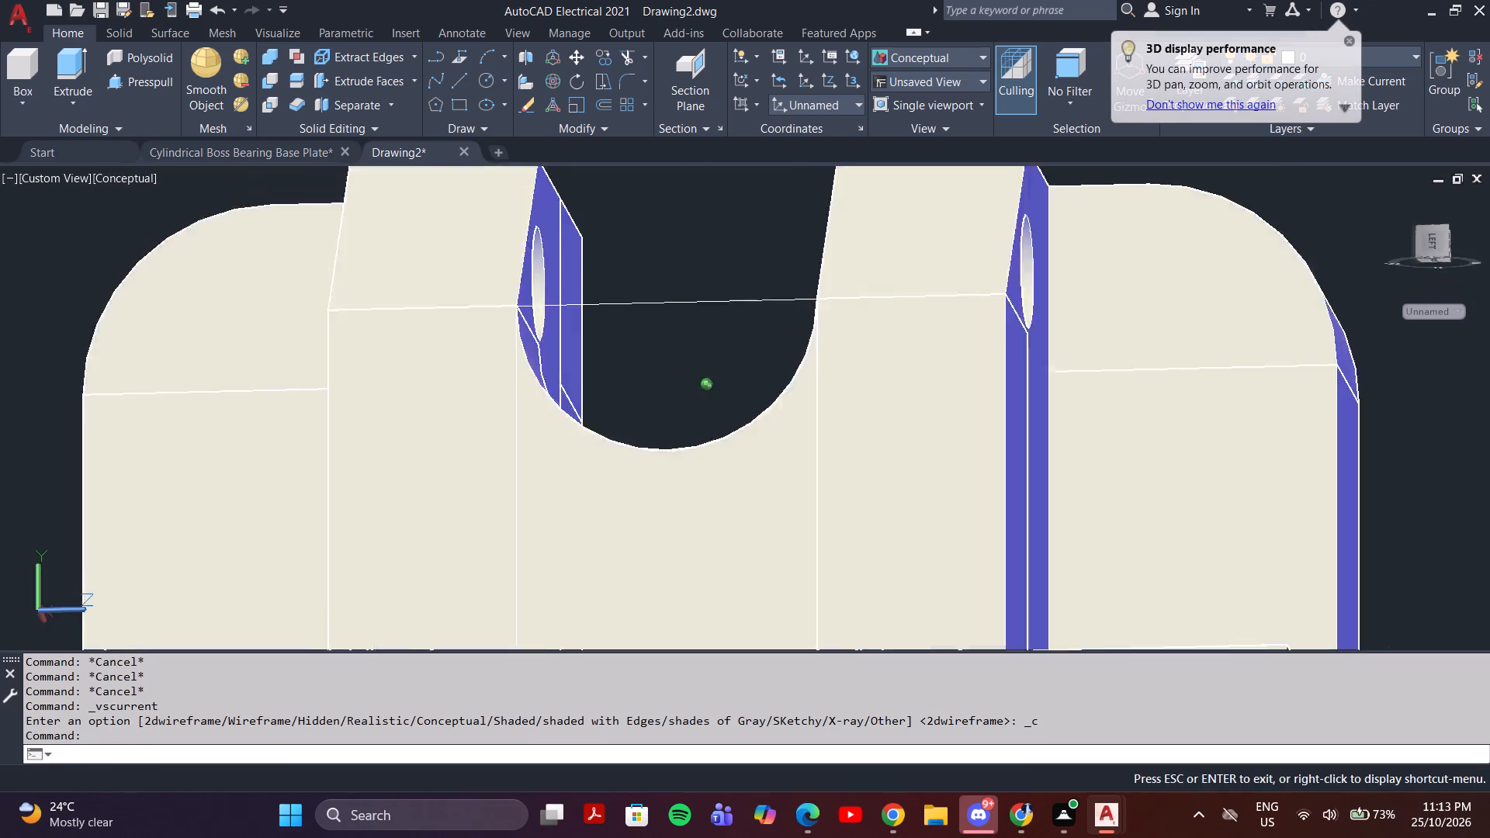
{"action": "middle_click_drag", "start_coordinate": [693, 348], "coordinate": [681, 334], "text": "shift"}
{"action": "scroll", "coordinate": [670, 340], "scroll_direction": "down", "scroll_amount": 3}
{"action": "middle_click_drag", "start_coordinate": [719, 437], "coordinate": [974, 501], "text": "shift"}
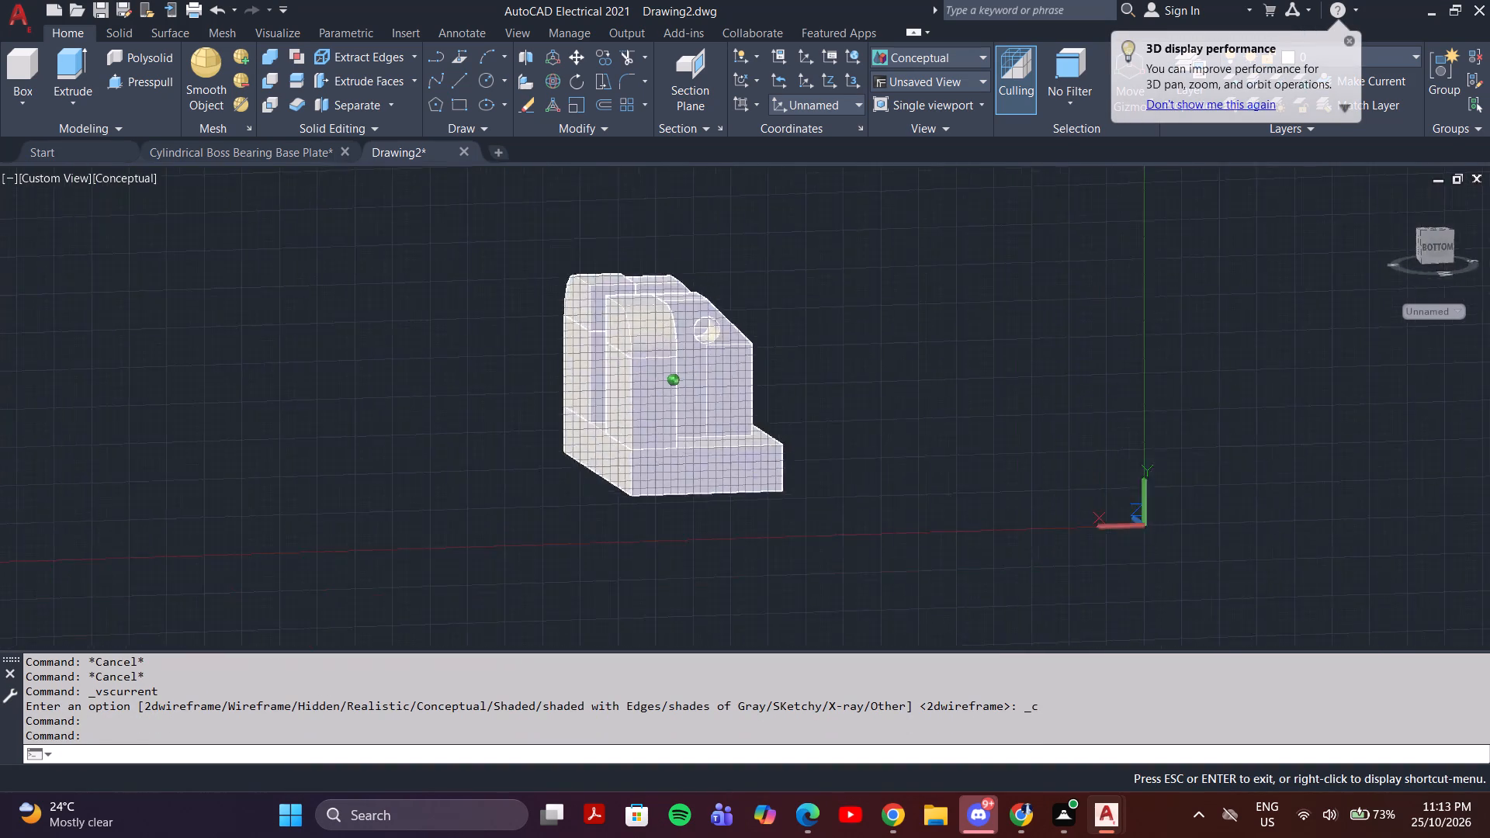
{"action": "middle_click_drag", "start_coordinate": [974, 501], "coordinate": [685, 539], "text": "shift"}
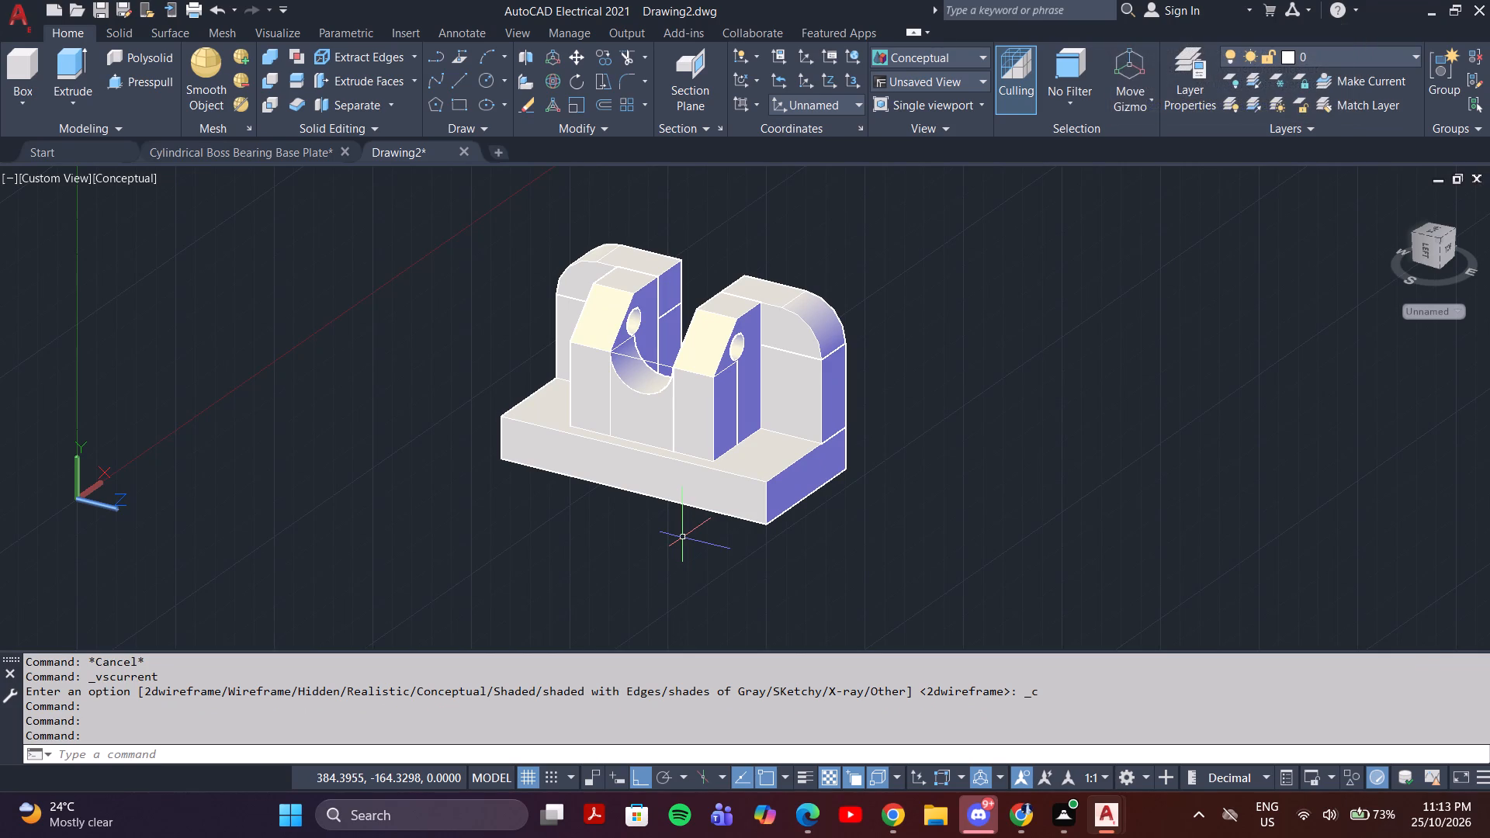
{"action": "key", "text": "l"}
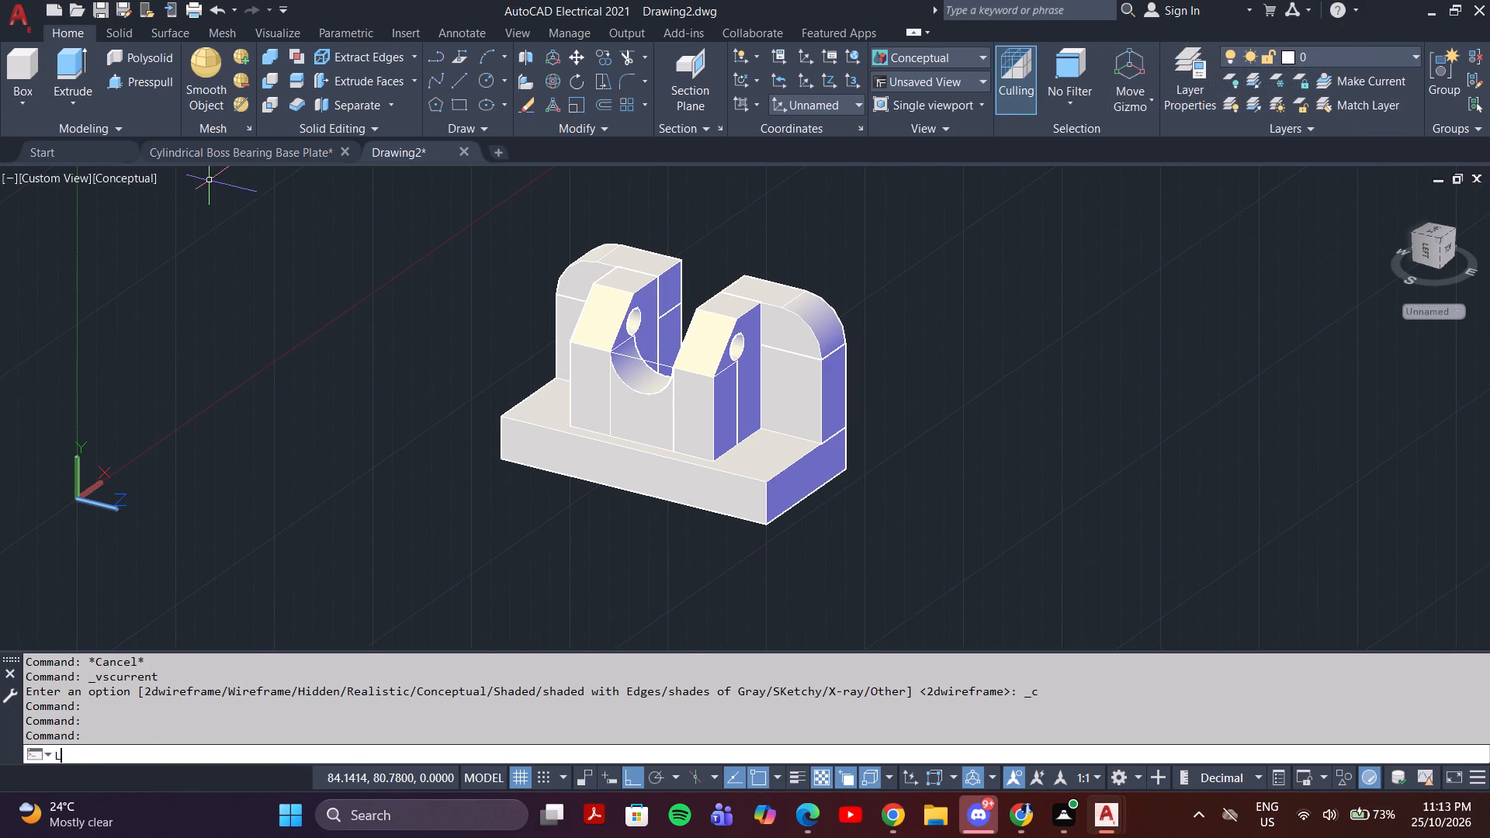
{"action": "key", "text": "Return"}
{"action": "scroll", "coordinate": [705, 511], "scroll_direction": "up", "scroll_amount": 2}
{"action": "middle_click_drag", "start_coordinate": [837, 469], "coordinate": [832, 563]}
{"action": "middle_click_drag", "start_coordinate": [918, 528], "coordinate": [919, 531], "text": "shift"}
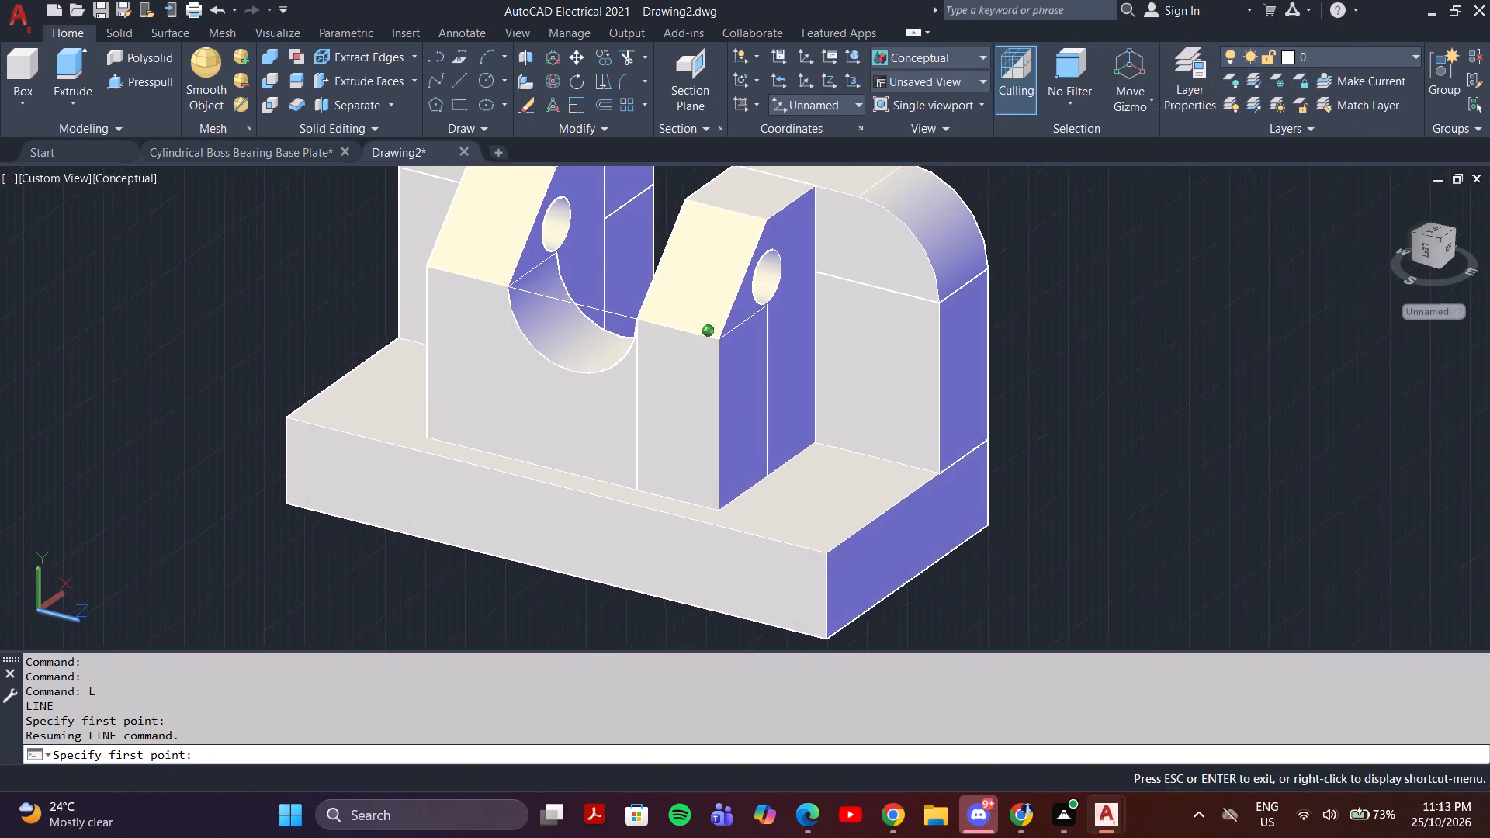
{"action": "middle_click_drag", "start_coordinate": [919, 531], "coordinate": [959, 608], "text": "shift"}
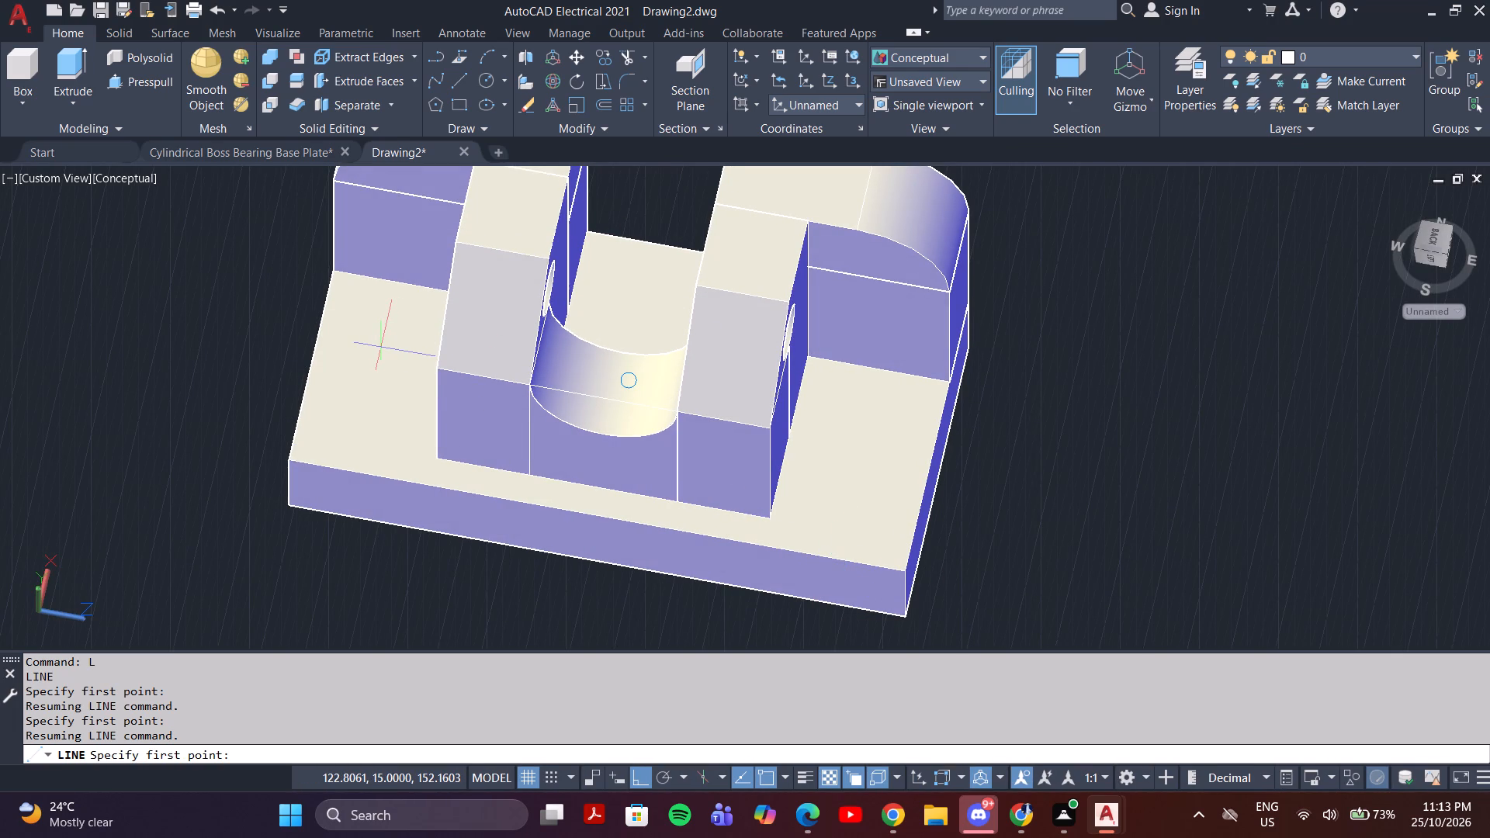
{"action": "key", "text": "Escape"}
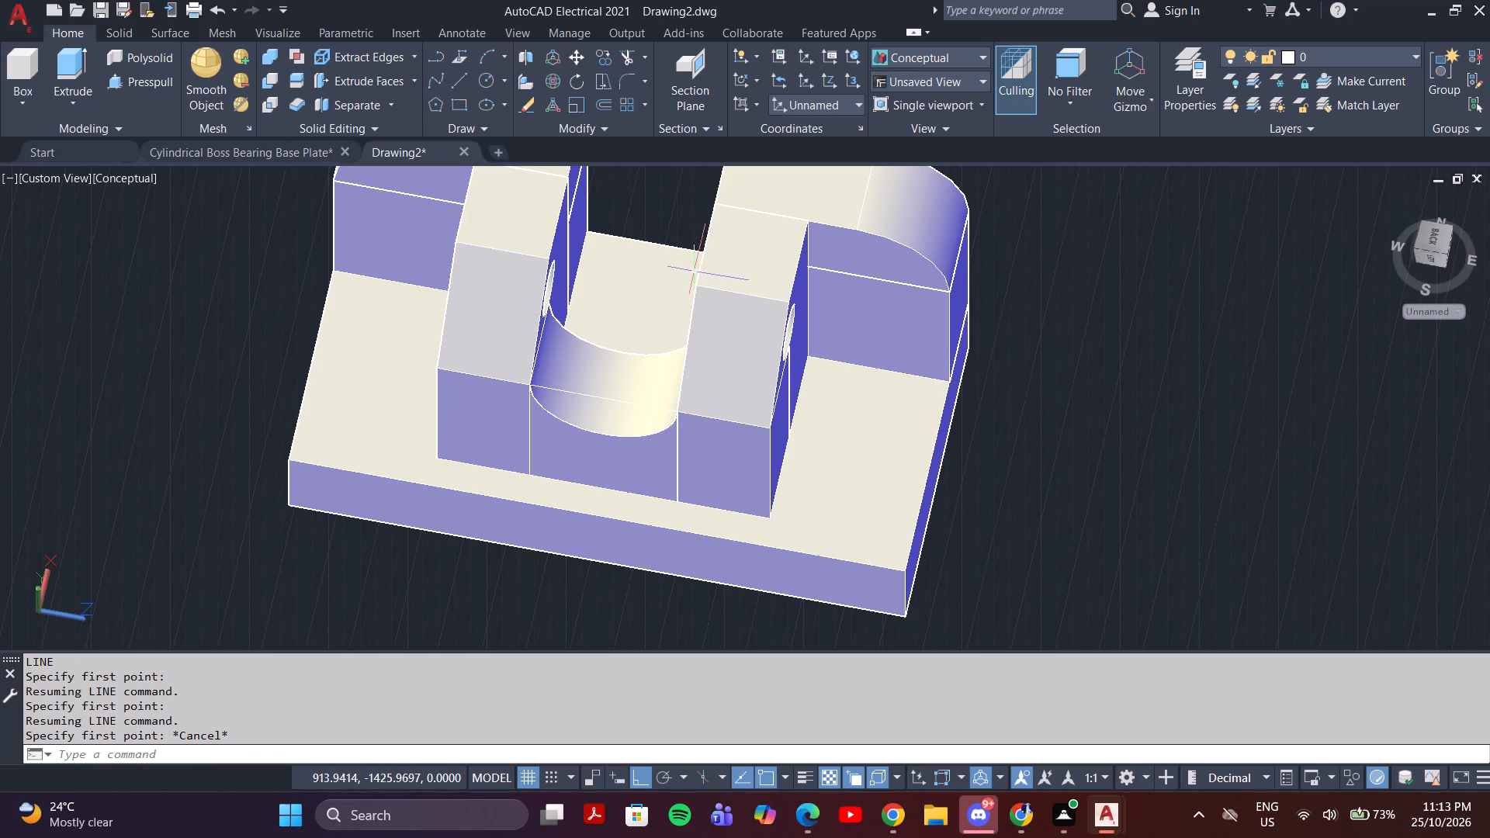
Examine the shaded model from the side and front, including the support blocks and the base's exposed top face.
{"action": "middle_click_drag", "start_coordinate": [695, 272], "coordinate": [683, 110], "text": "shift"}
{"action": "middle_click_drag", "start_coordinate": [668, 159], "coordinate": [727, 182]}
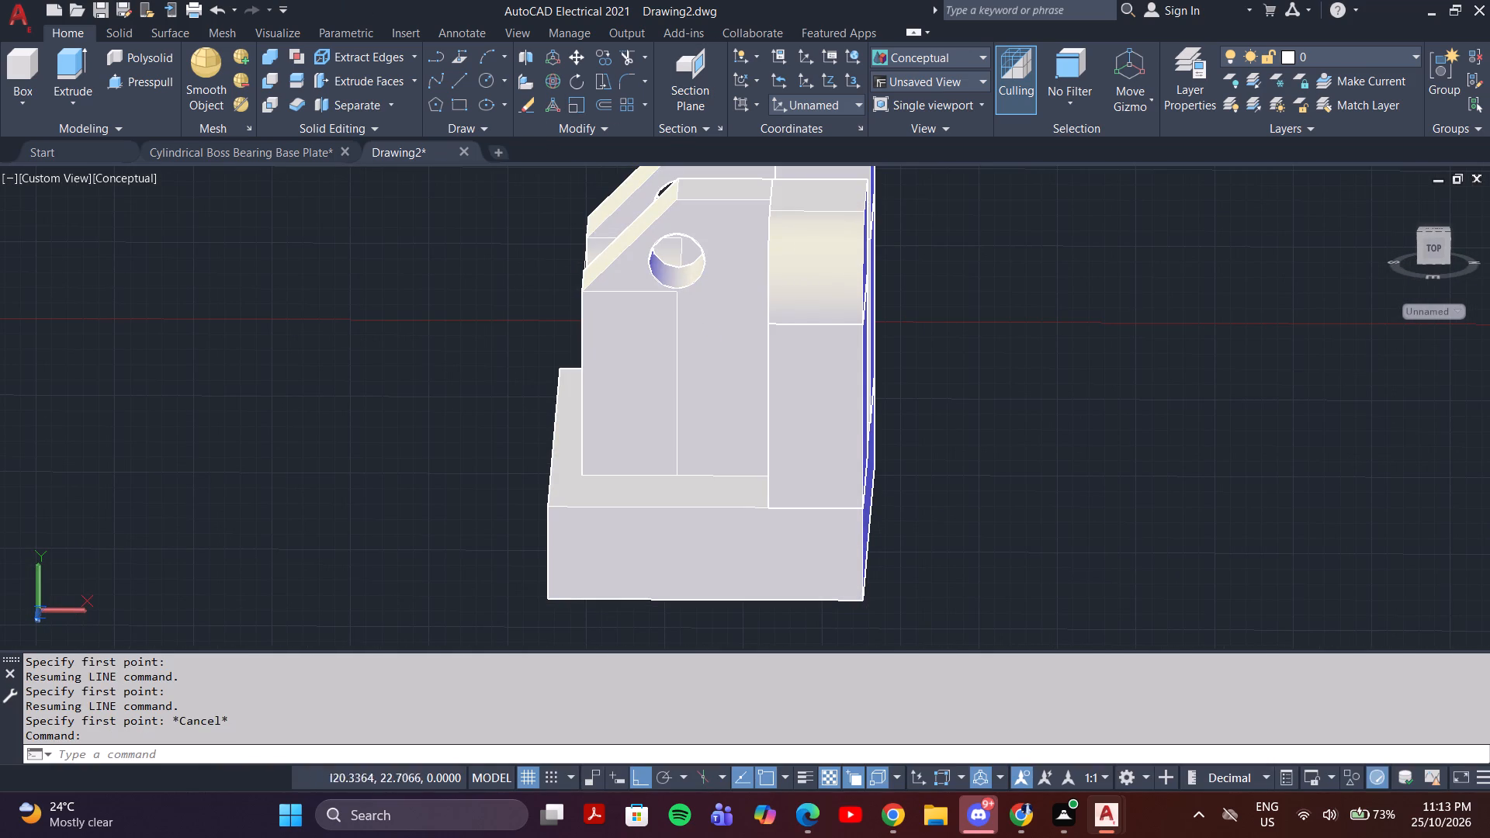
{"action": "middle_click_drag", "start_coordinate": [727, 182], "coordinate": [741, 183]}
{"action": "middle_click_drag", "start_coordinate": [611, 302], "coordinate": [784, 324]}
{"action": "key", "text": "Escape"}
{"action": "middle_click_drag", "start_coordinate": [709, 391], "coordinate": [749, 395]}
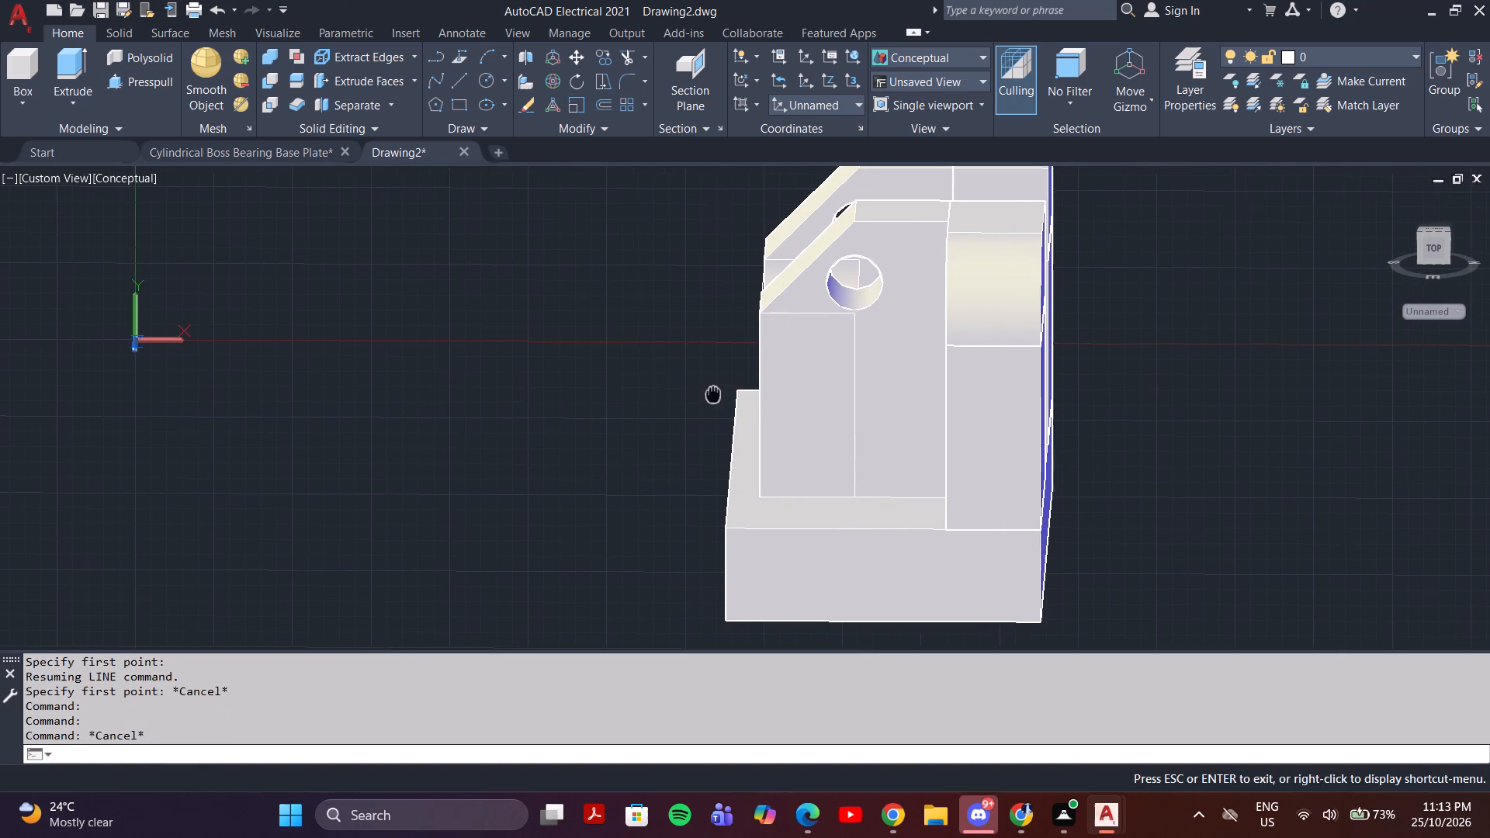
{"action": "middle_click_drag", "start_coordinate": [749, 395], "coordinate": [844, 399]}
{"action": "middle_click_drag", "start_coordinate": [921, 401], "coordinate": [847, 394]}
{"action": "middle_click_drag", "start_coordinate": [740, 437], "coordinate": [898, 425], "text": "shift"}
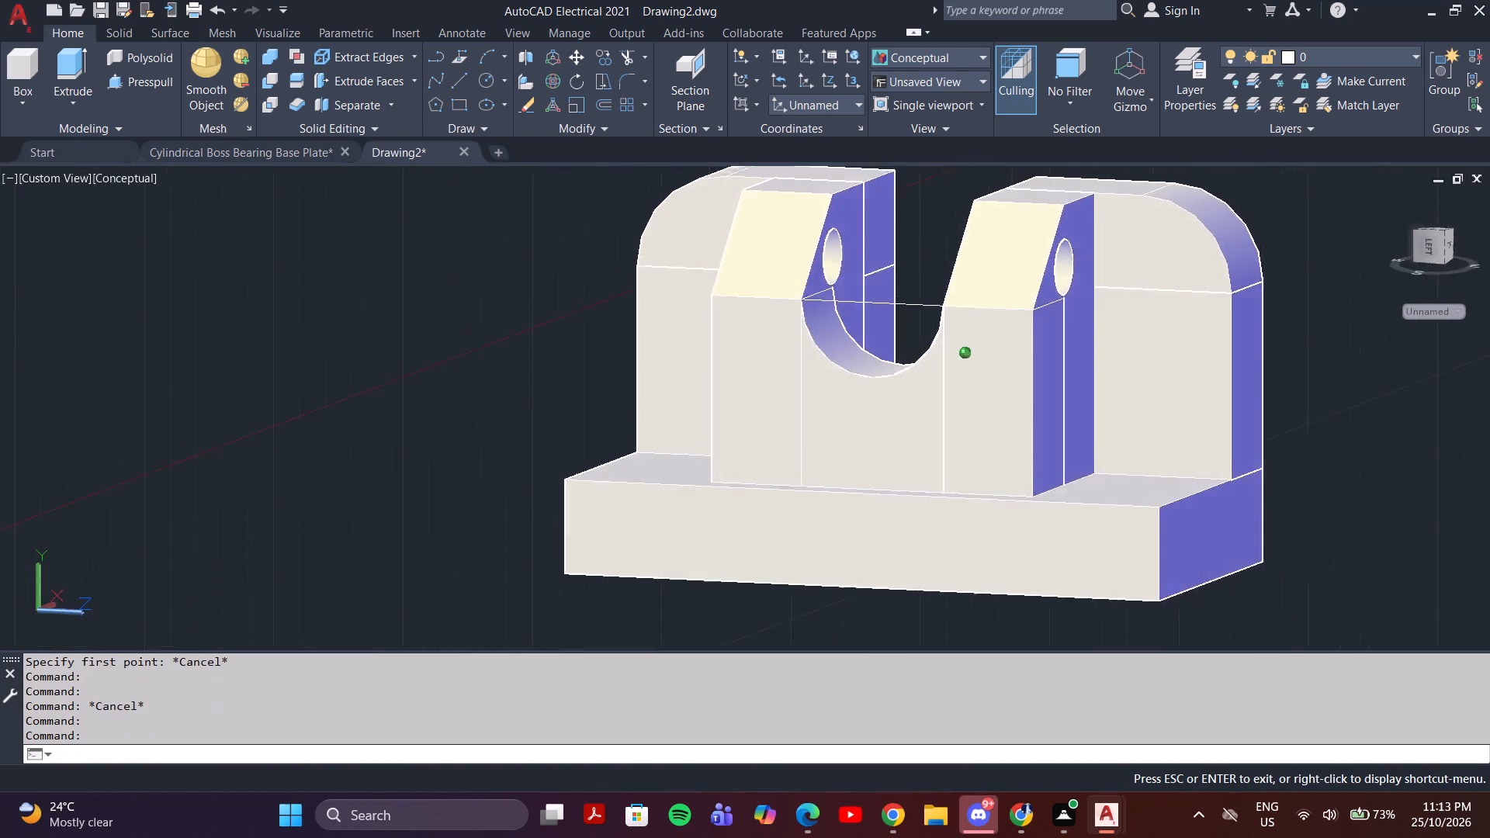
{"action": "middle_click_drag", "start_coordinate": [898, 425], "coordinate": [979, 432], "text": "shift"}
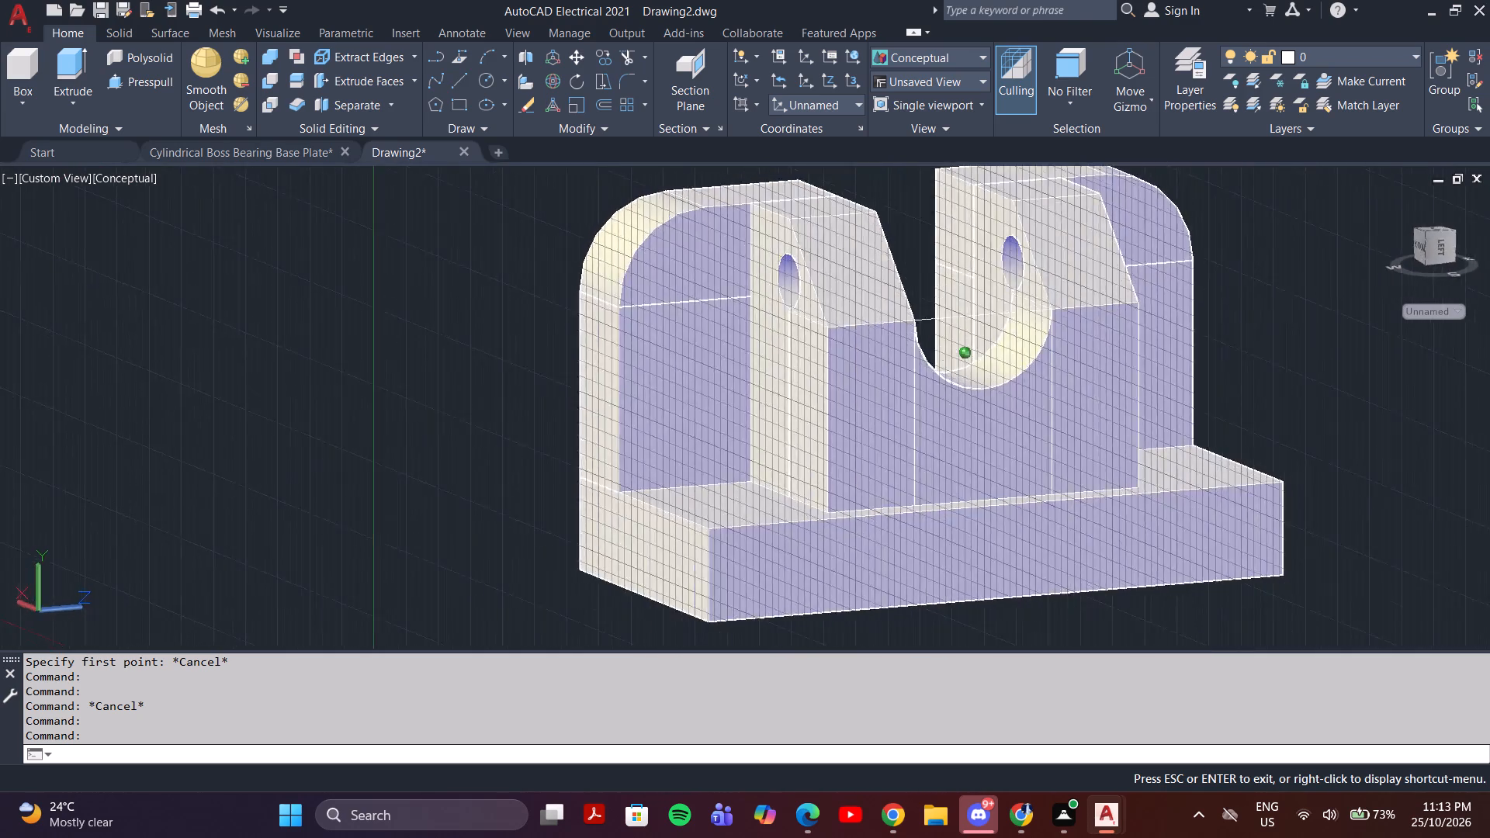
{"action": "middle_click_drag", "start_coordinate": [979, 432], "coordinate": [875, 487], "text": "shift"}
{"action": "key", "text": "Escape"}
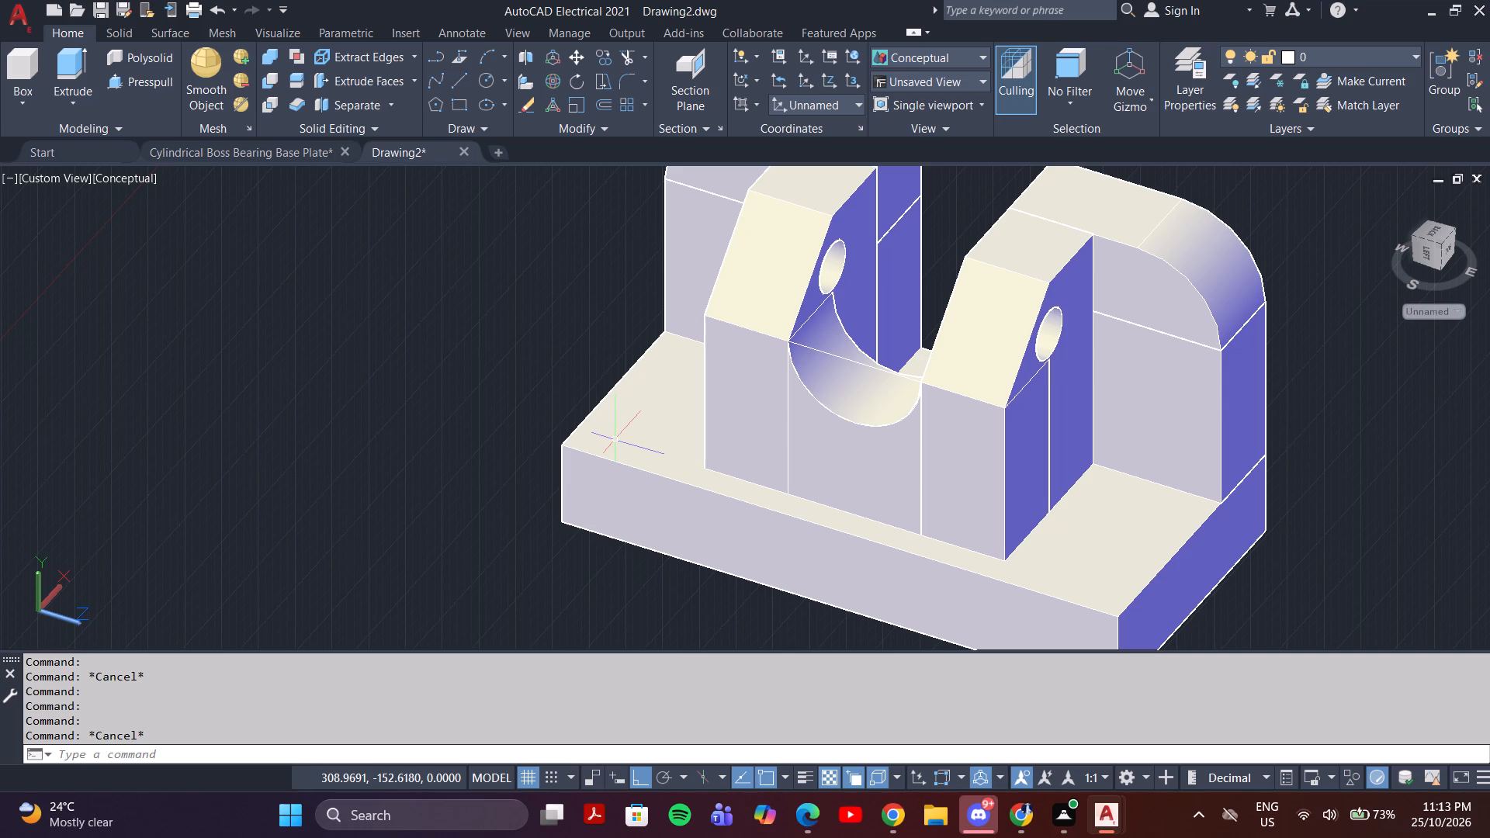
{"action": "key", "text": "Escape"}
{"action": "key", "text": "Escape"}
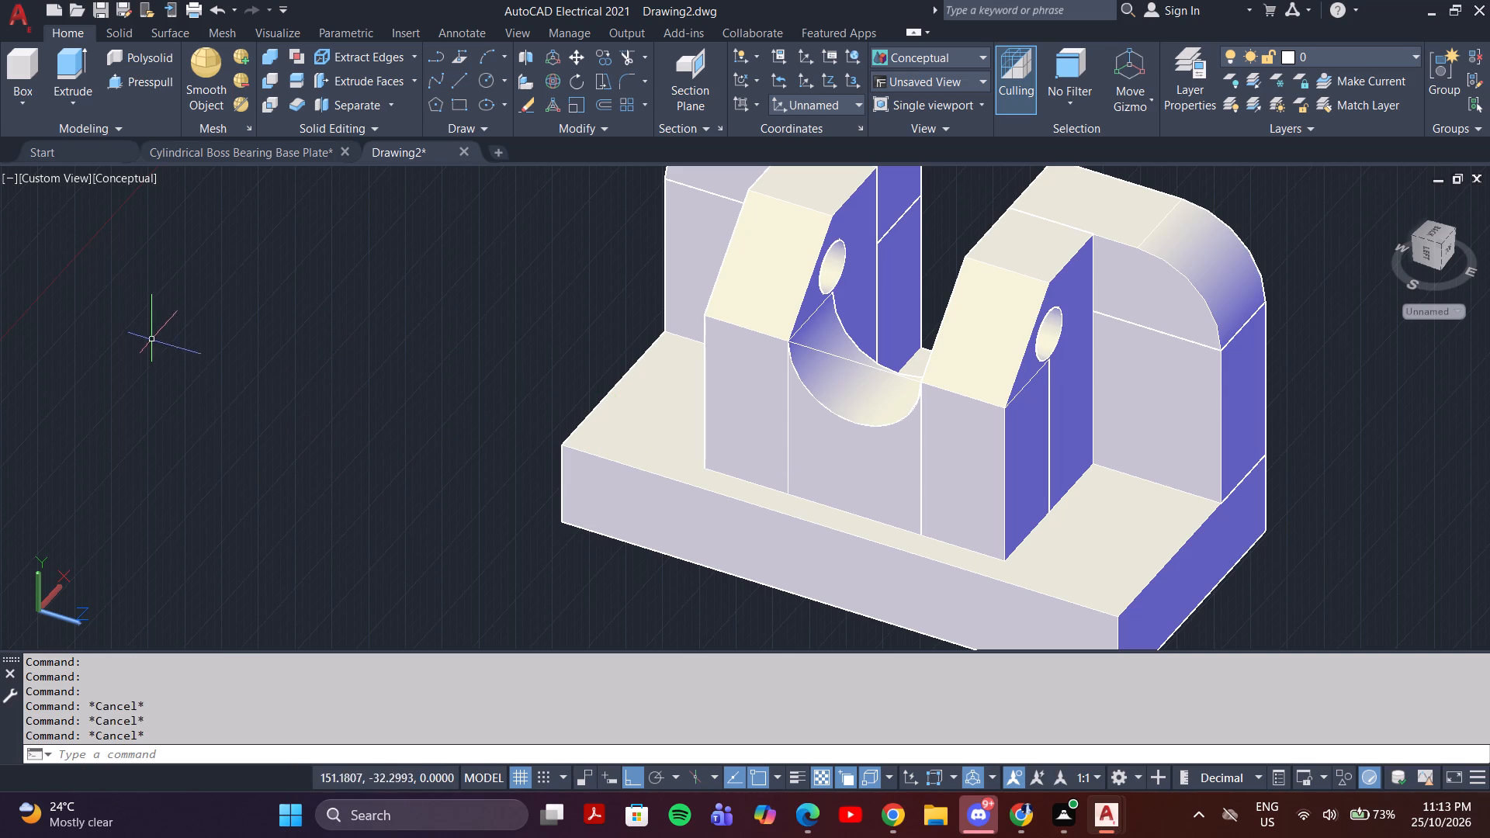
Set the visual style to 2D Wireframe.
{"action": "left_click", "coordinate": [126, 177]}
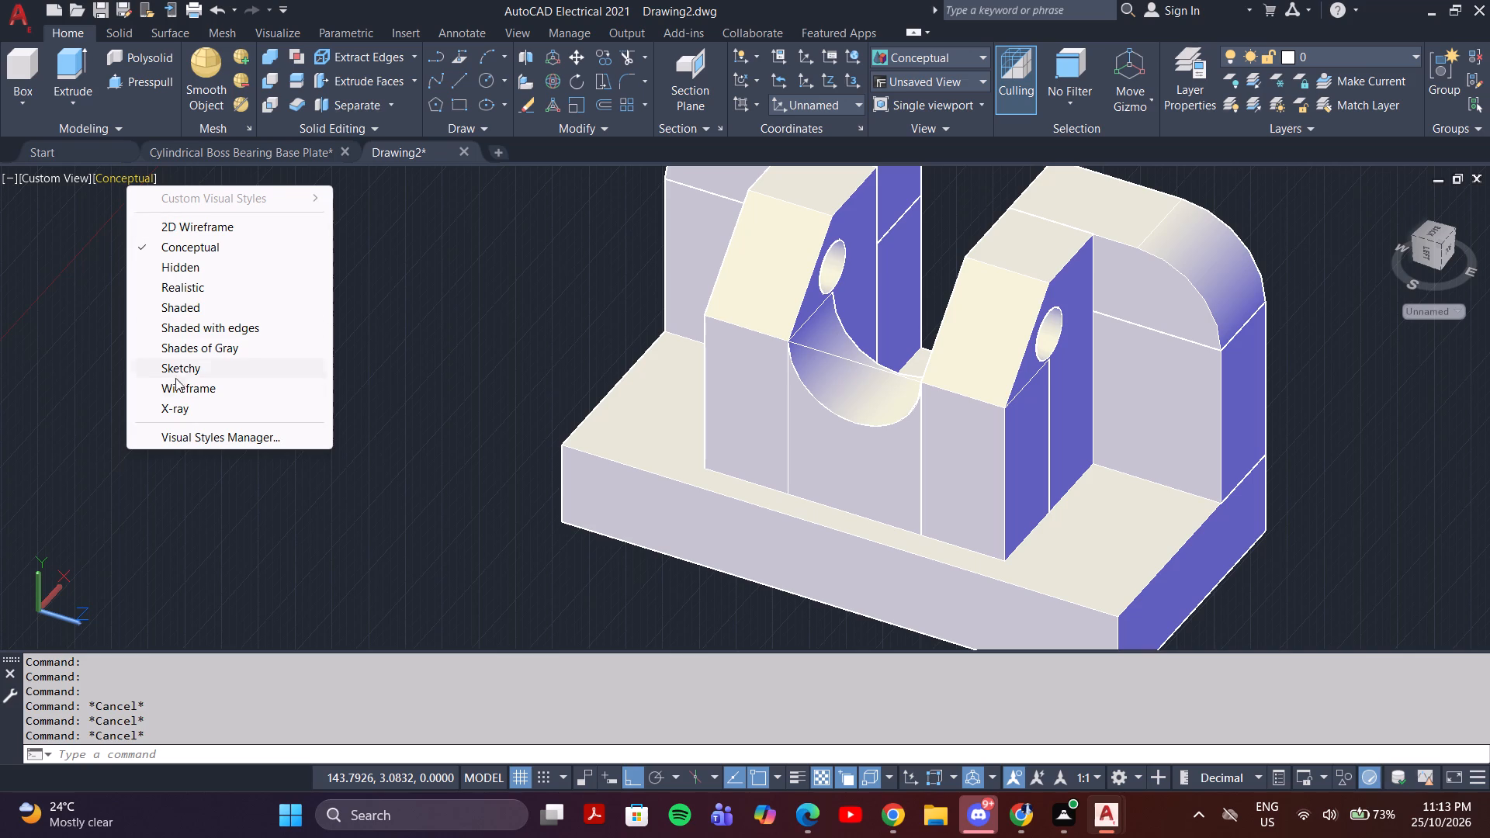
{"action": "left_click", "coordinate": [217, 223]}
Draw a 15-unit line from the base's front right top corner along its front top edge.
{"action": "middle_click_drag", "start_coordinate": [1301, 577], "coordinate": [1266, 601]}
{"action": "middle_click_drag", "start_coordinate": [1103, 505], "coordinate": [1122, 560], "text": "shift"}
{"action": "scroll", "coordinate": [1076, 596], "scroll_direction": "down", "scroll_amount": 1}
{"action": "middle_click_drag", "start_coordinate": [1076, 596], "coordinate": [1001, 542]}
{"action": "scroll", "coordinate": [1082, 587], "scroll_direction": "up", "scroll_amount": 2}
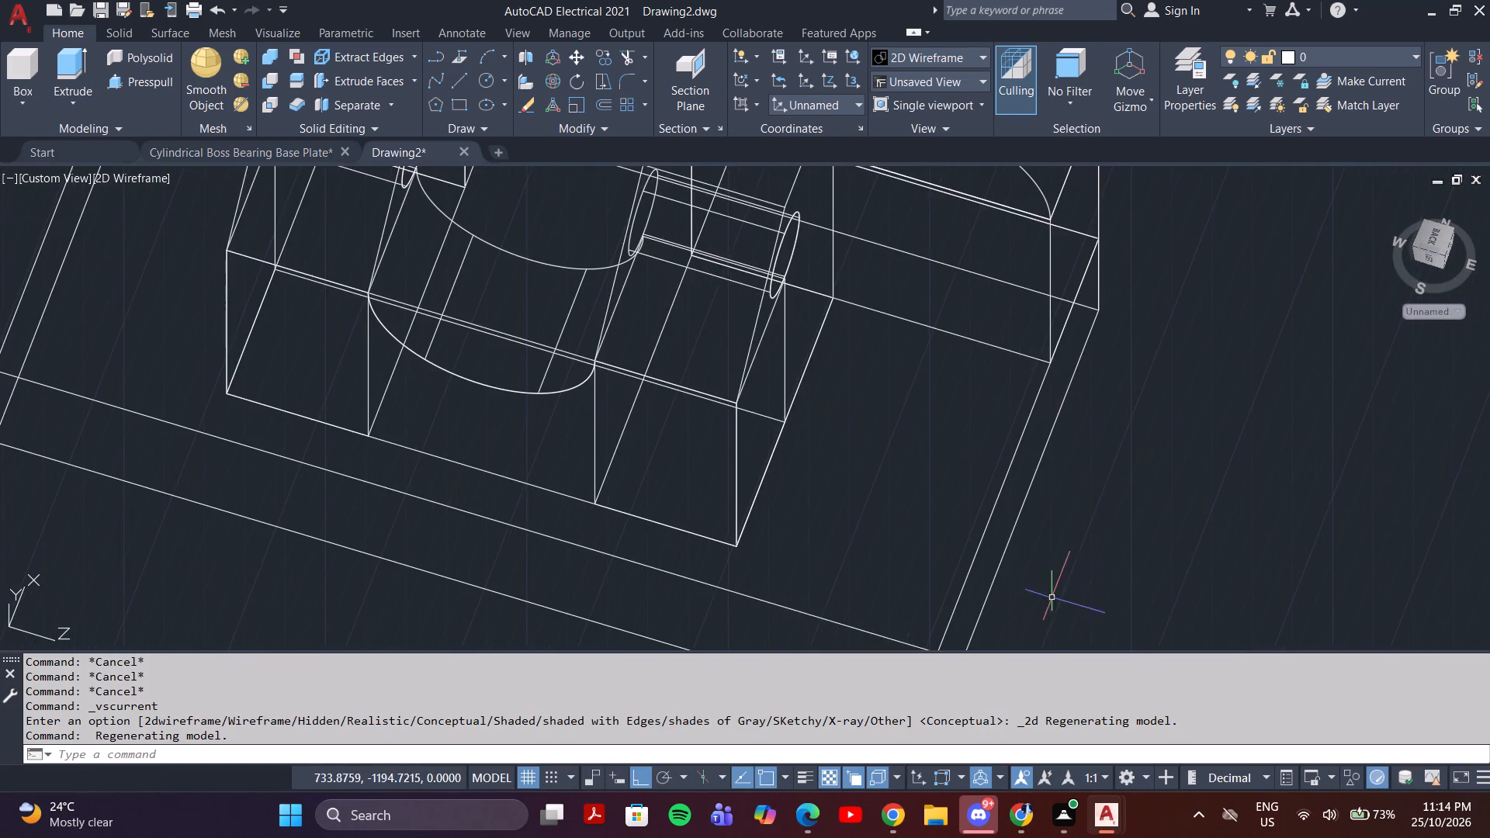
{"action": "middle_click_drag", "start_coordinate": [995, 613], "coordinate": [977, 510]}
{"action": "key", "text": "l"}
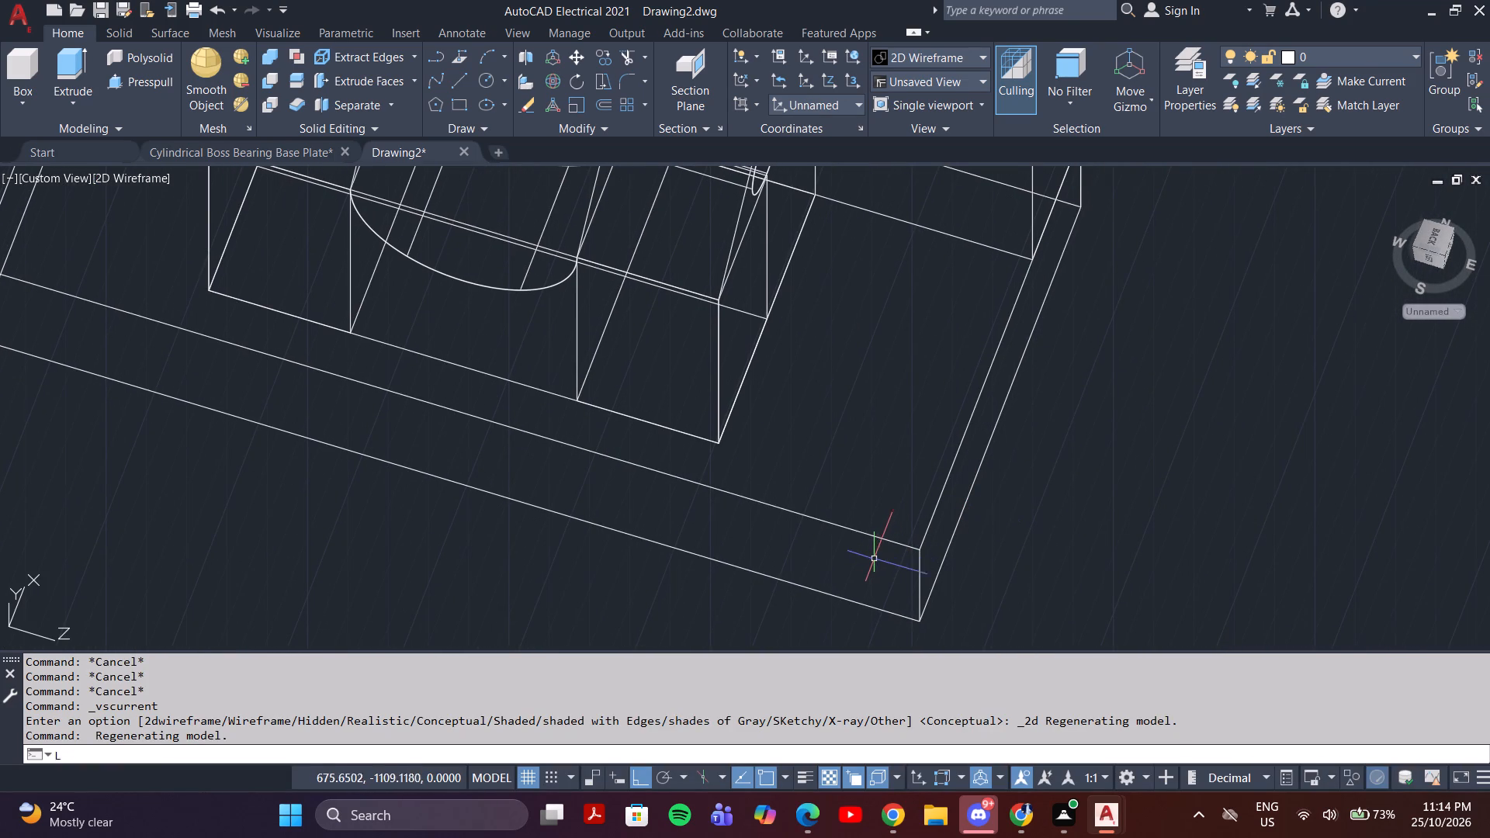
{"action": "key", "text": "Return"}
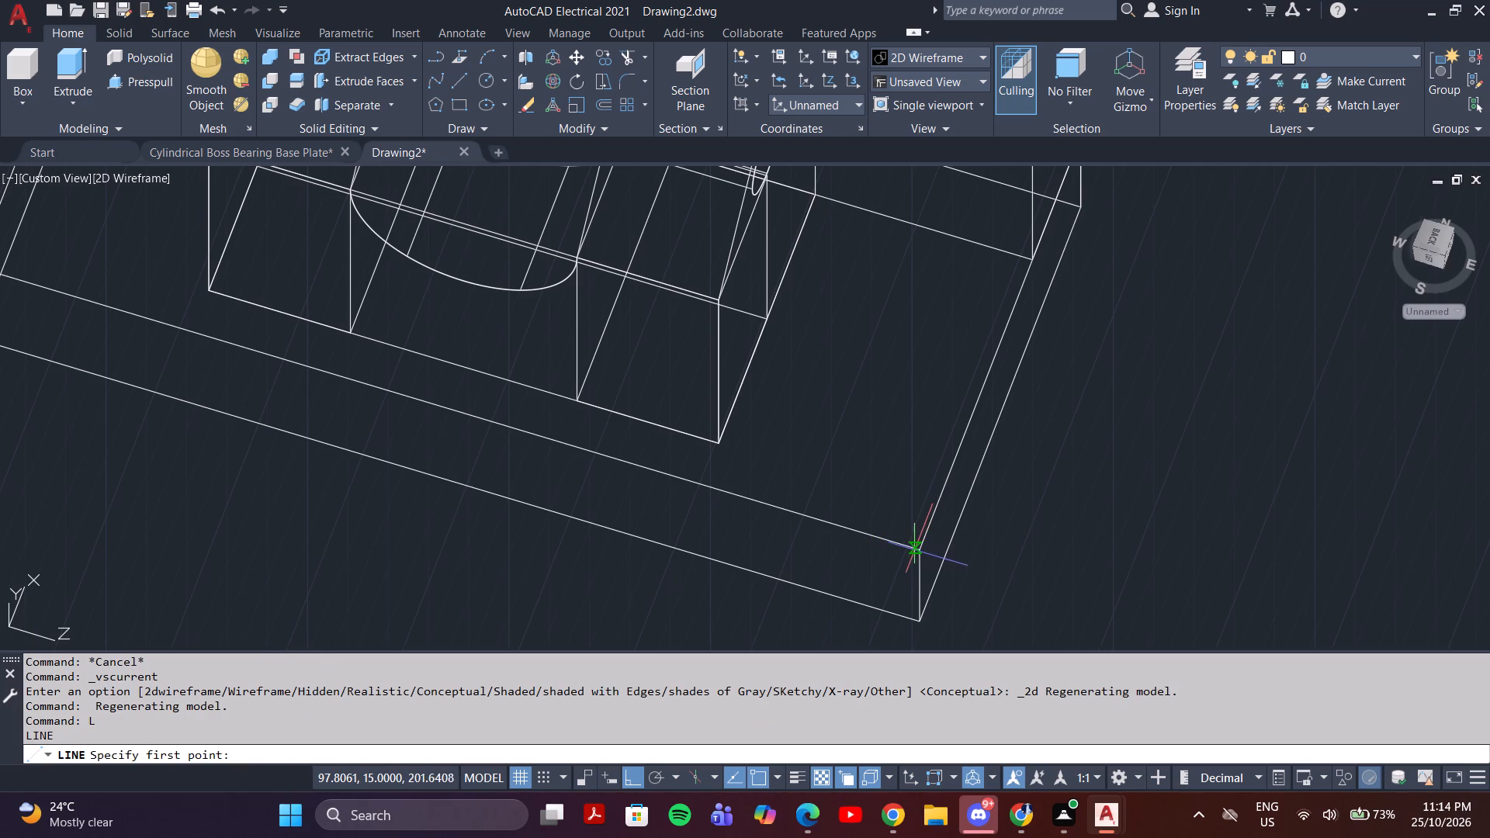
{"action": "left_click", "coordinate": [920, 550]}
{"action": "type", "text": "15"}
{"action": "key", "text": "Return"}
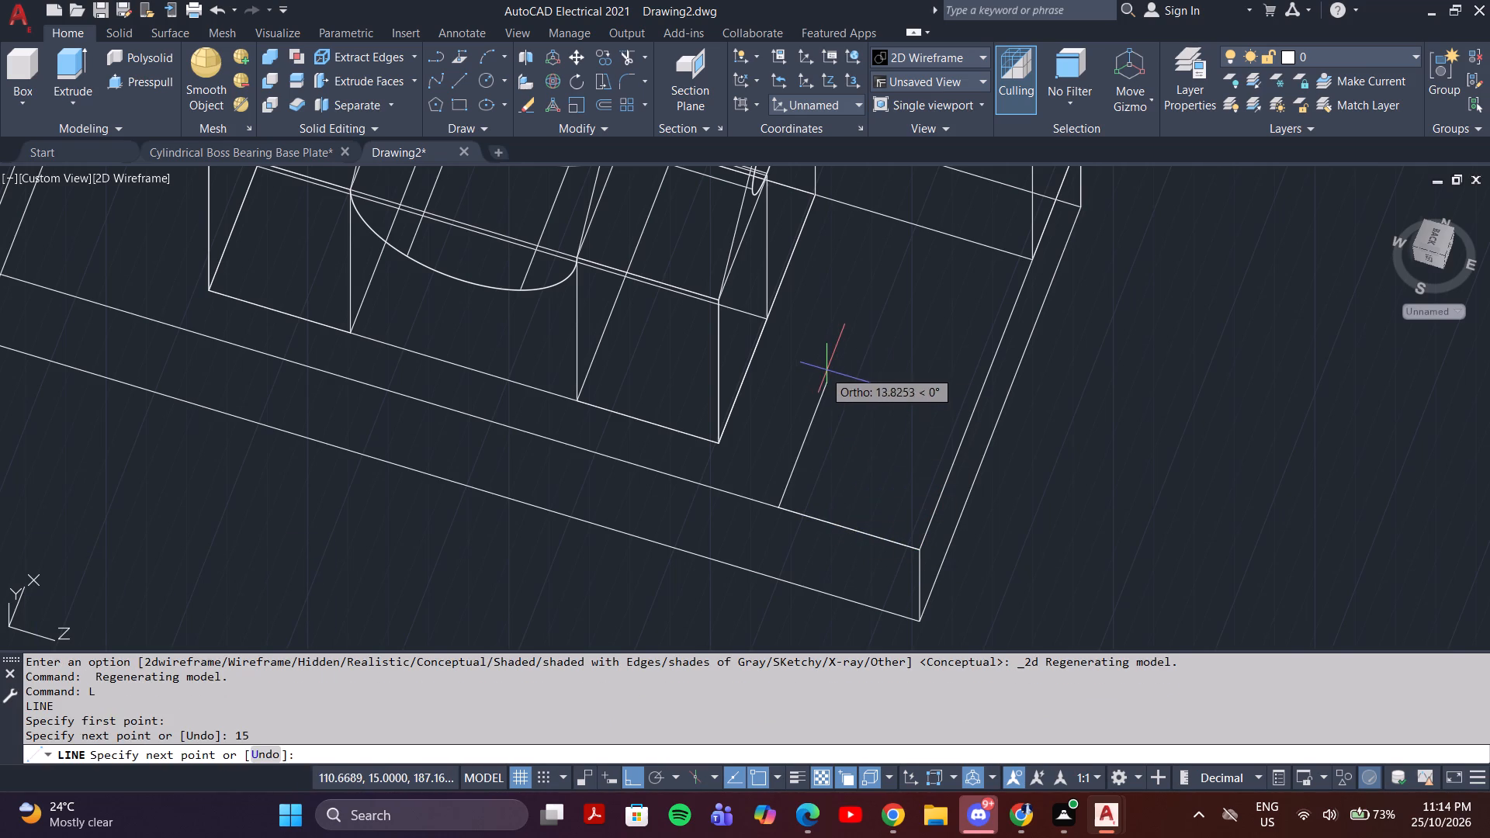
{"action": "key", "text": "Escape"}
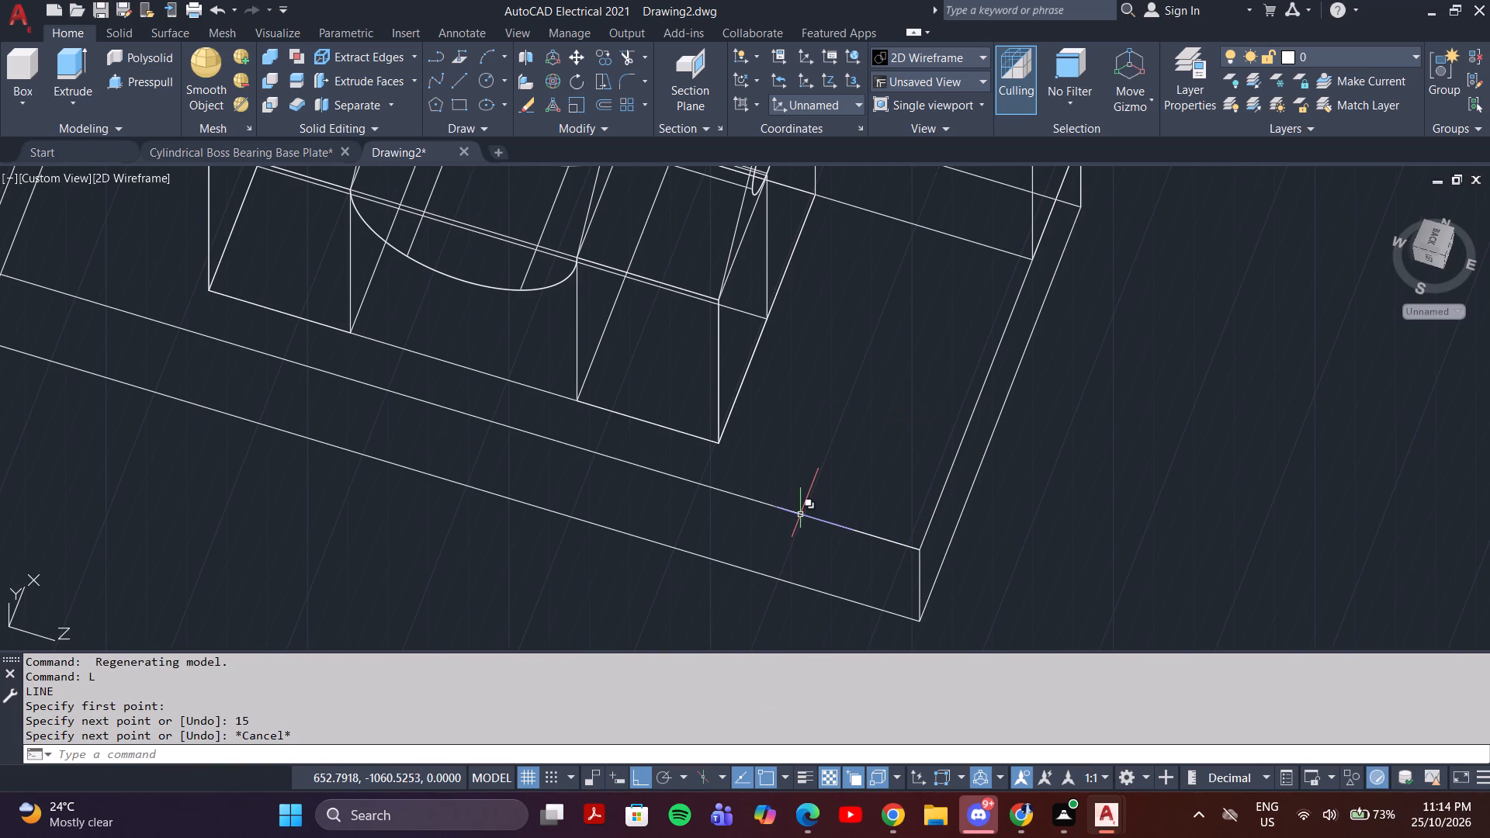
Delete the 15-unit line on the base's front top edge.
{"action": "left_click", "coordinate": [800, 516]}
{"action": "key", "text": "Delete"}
Draw a 10-unit line from the base's front right top corner along the front edge, continuing 10 units inward across the top face.
{"action": "key", "text": "l"}
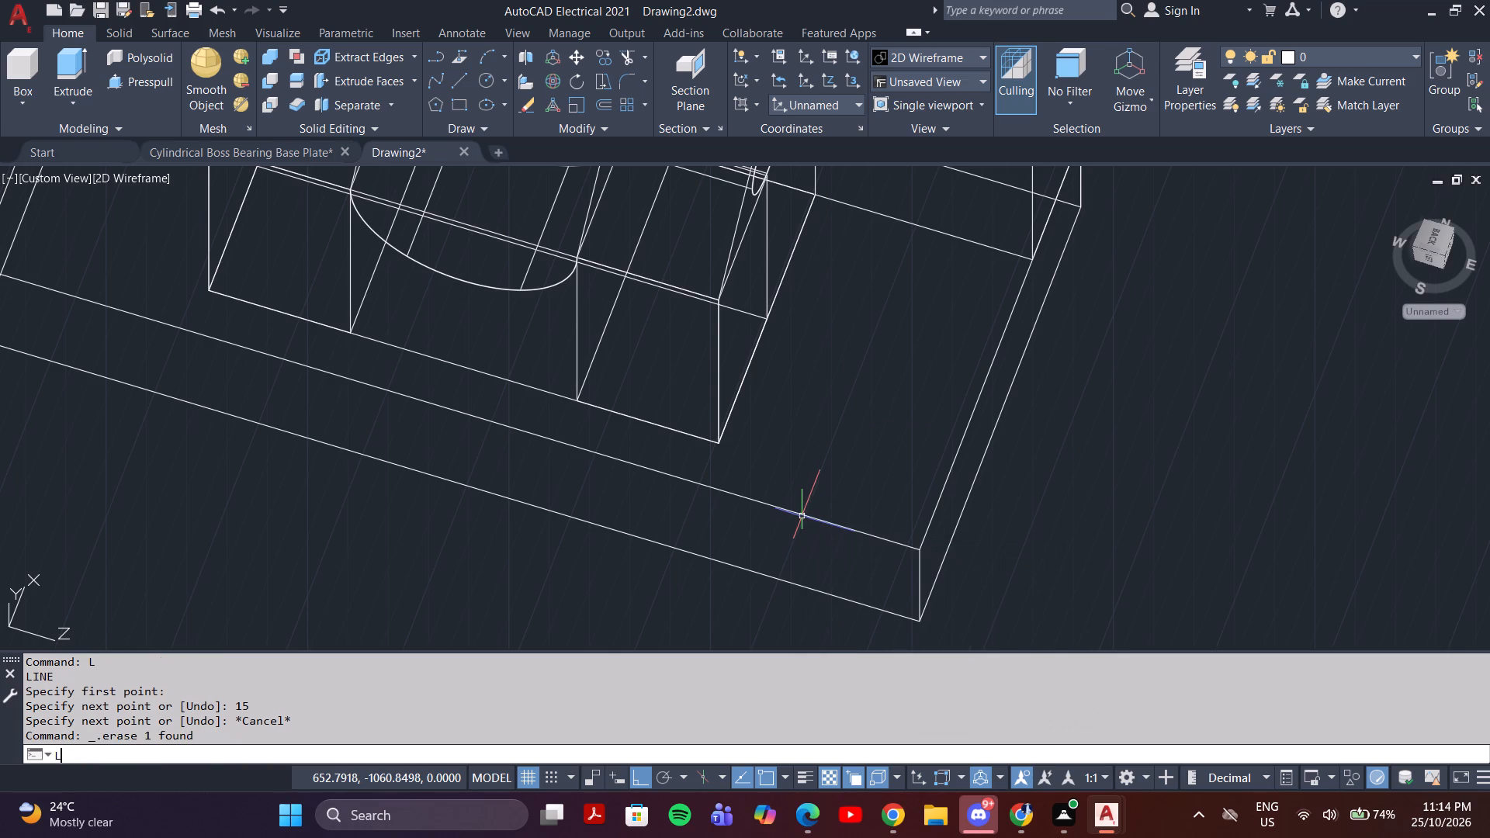
{"action": "key", "text": "Return"}
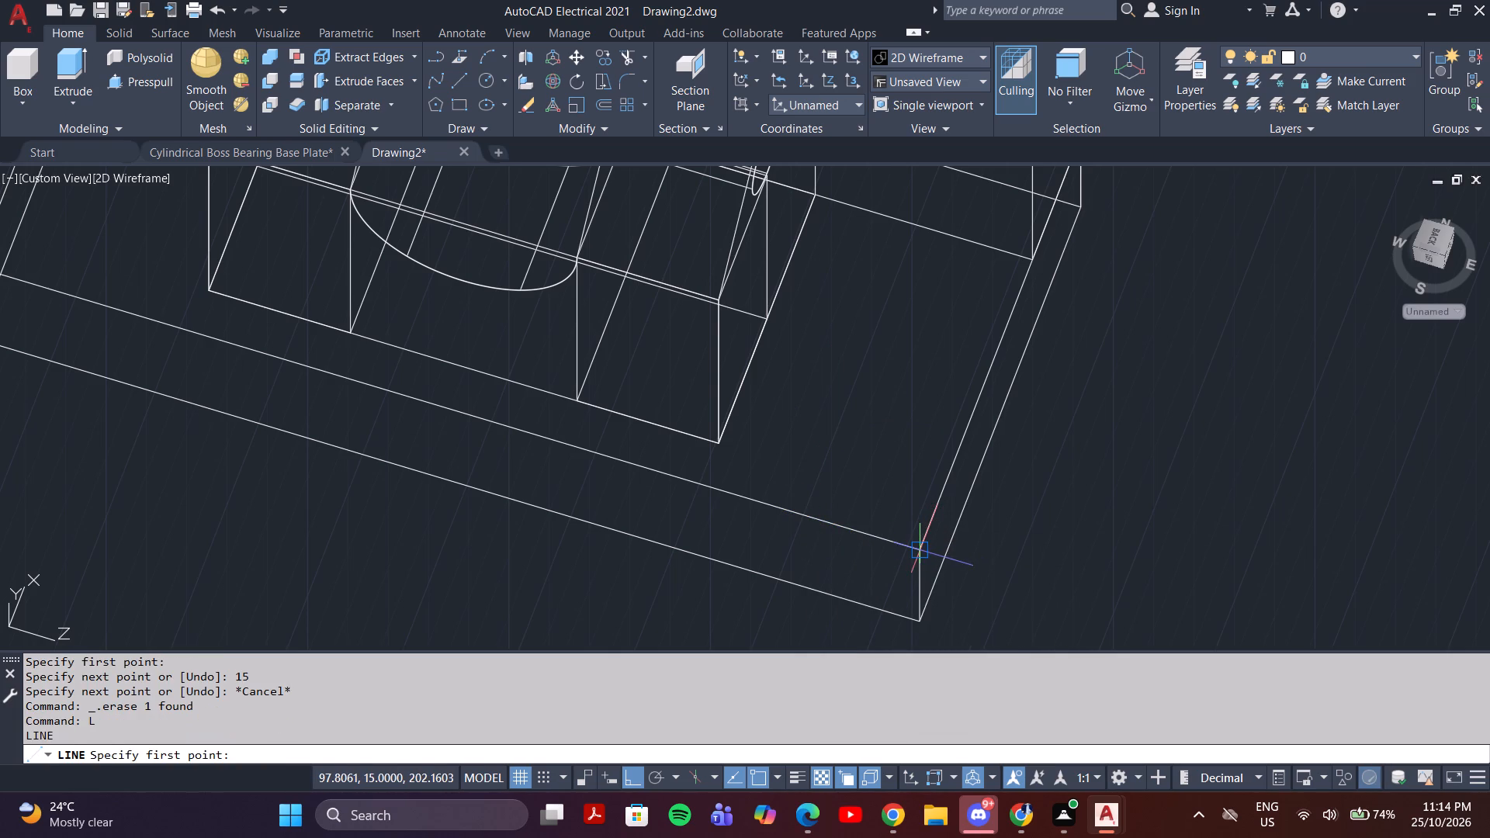
{"action": "left_click", "coordinate": [919, 549]}
{"action": "type", "text": "10"}
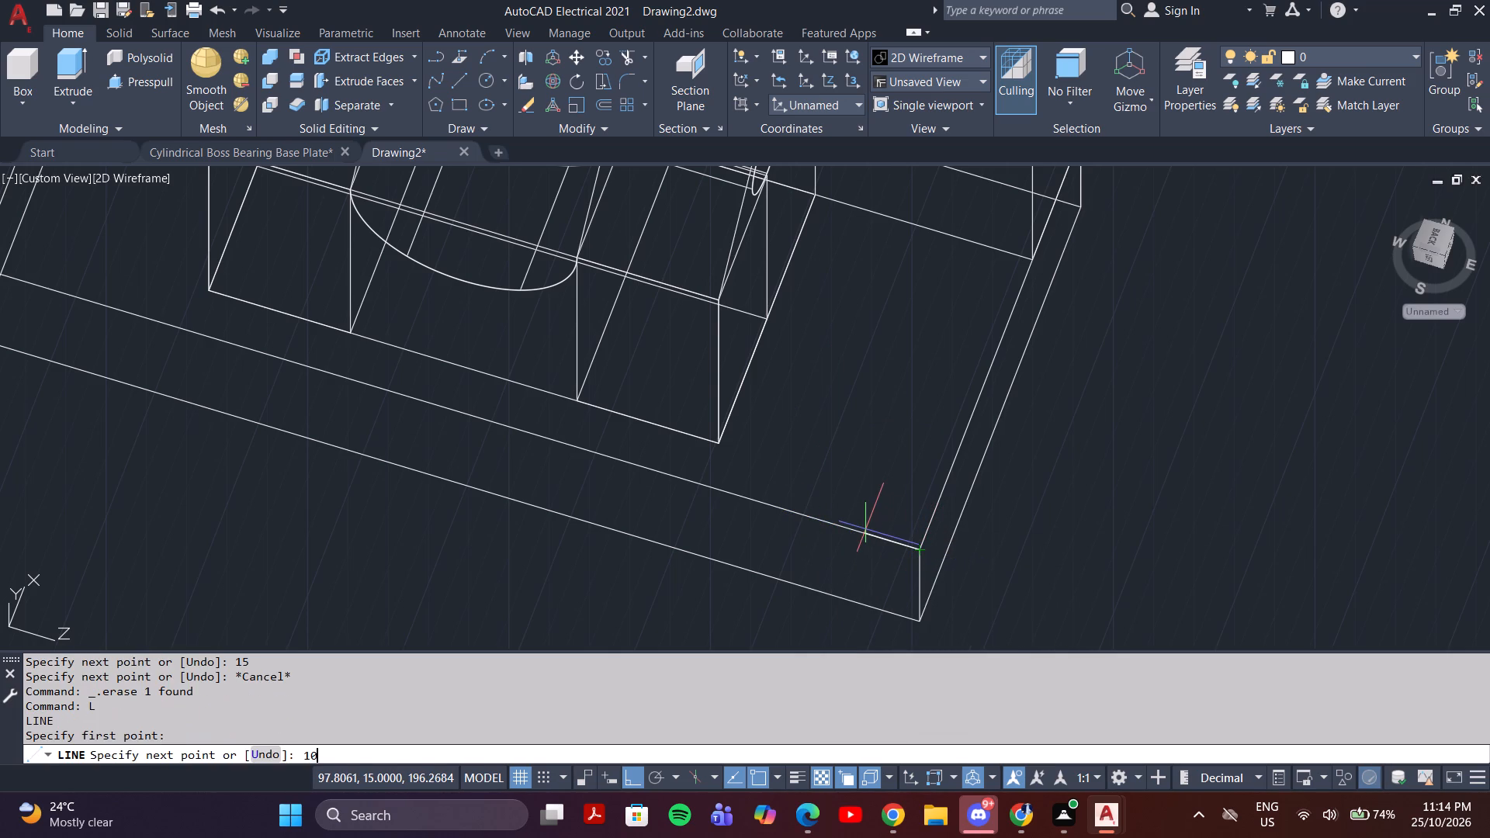
{"action": "key", "text": "Return"}
{"action": "key", "text": "1"}
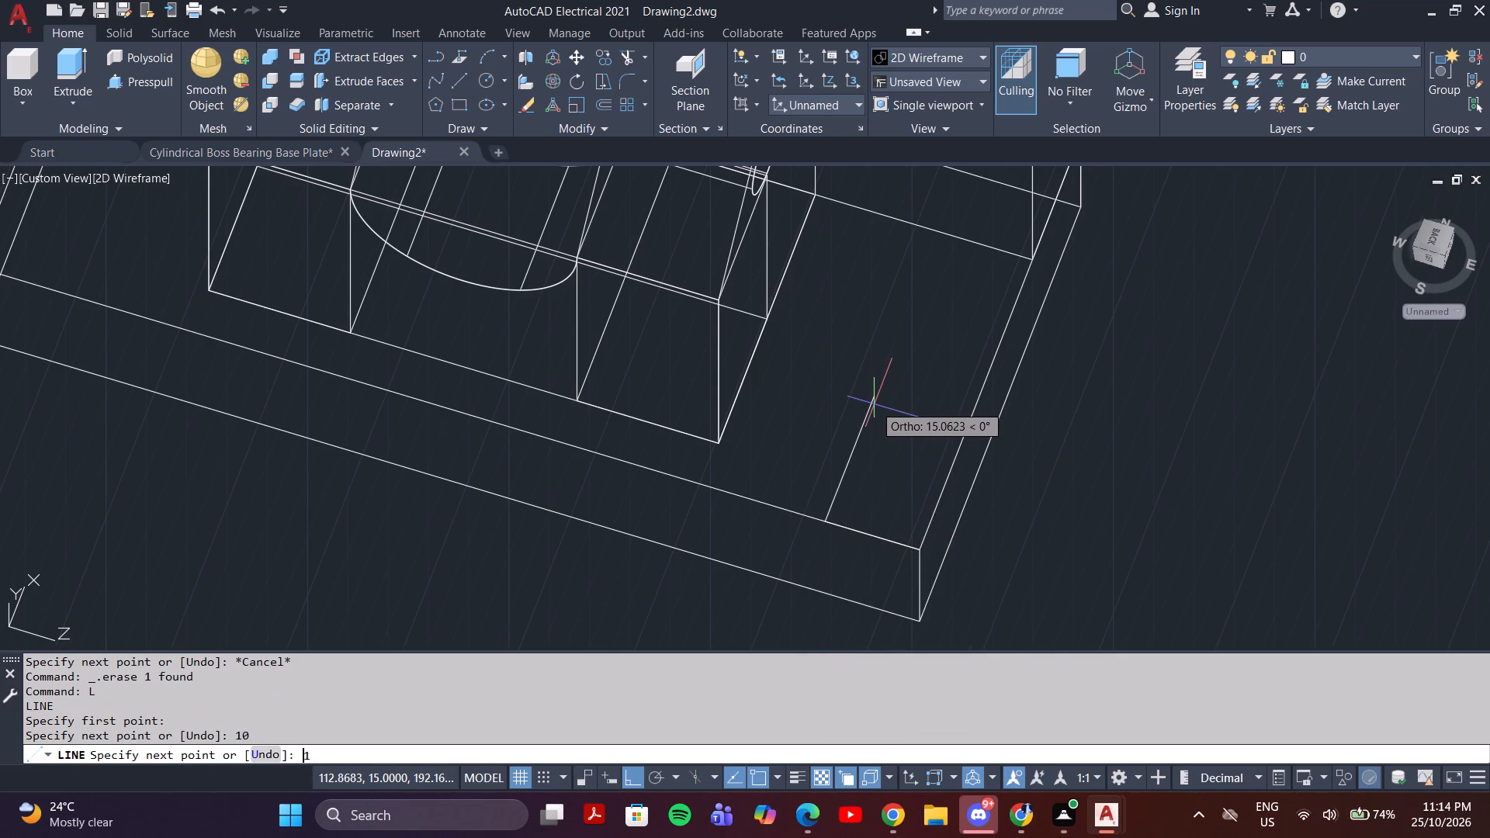
{"action": "key", "text": "0"}
{"action": "key", "text": "Return"}
{"action": "key", "text": "Escape"}
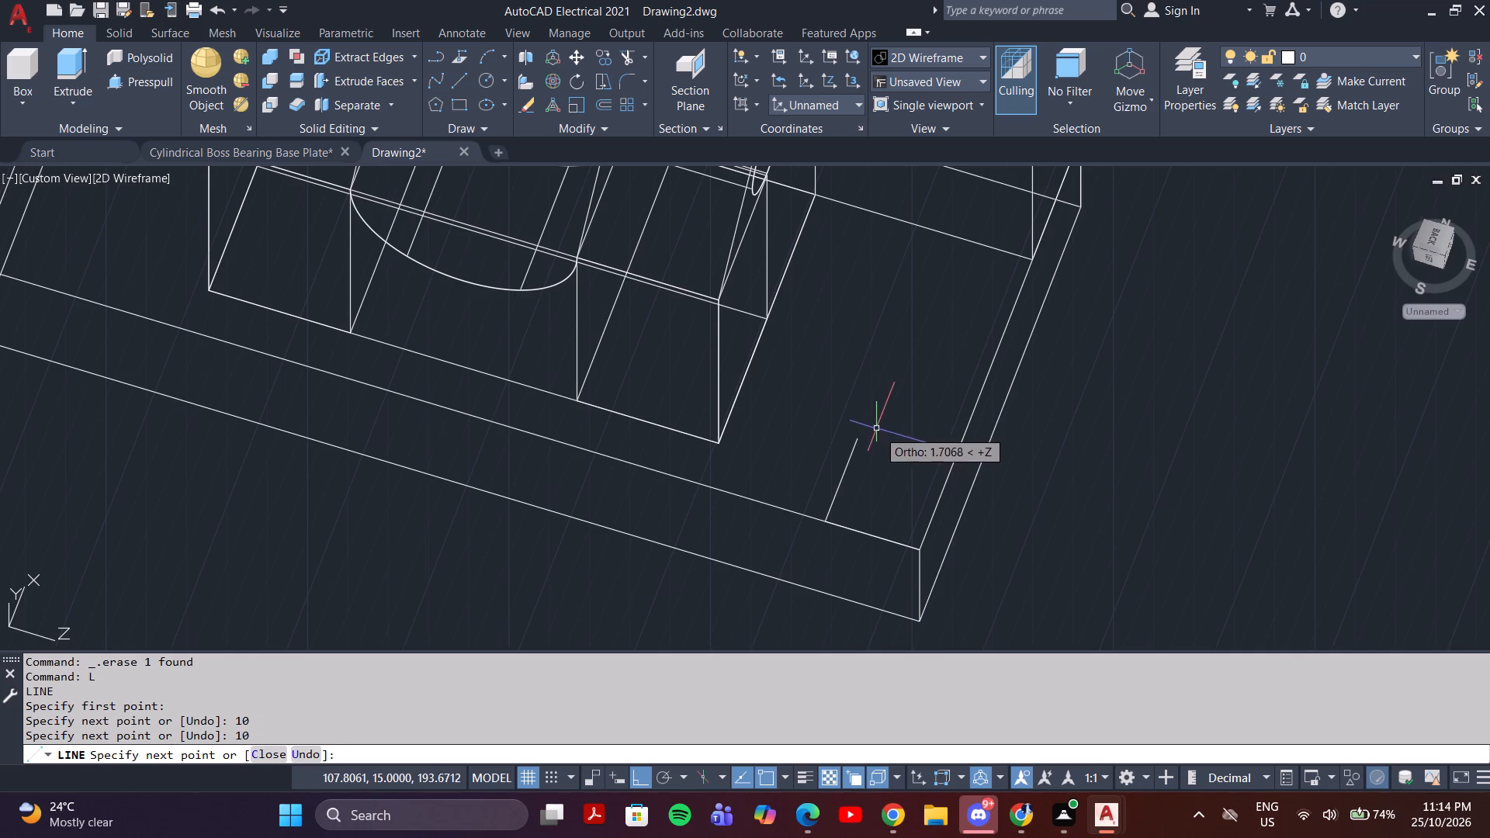
Set the model to the preset Bottom view.
{"action": "middle_click_drag", "start_coordinate": [871, 477], "coordinate": [934, 482]}
{"action": "middle_click_drag", "start_coordinate": [933, 487], "coordinate": [981, 486], "text": "shift"}
{"action": "middle_click_drag", "start_coordinate": [973, 403], "coordinate": [976, 327], "text": "shift"}
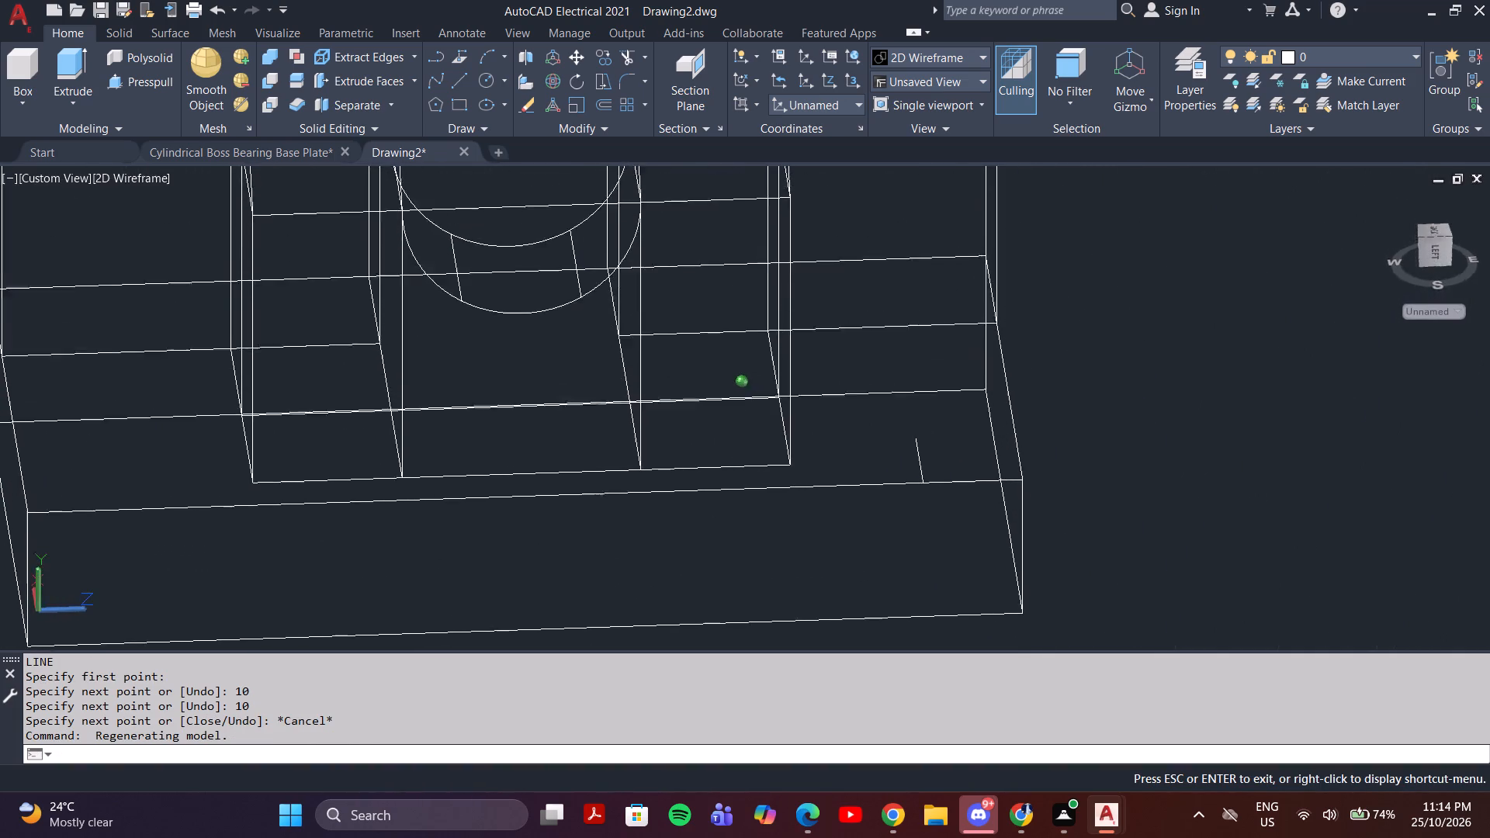
{"action": "middle_click_drag", "start_coordinate": [976, 327], "coordinate": [939, 338], "text": "shift"}
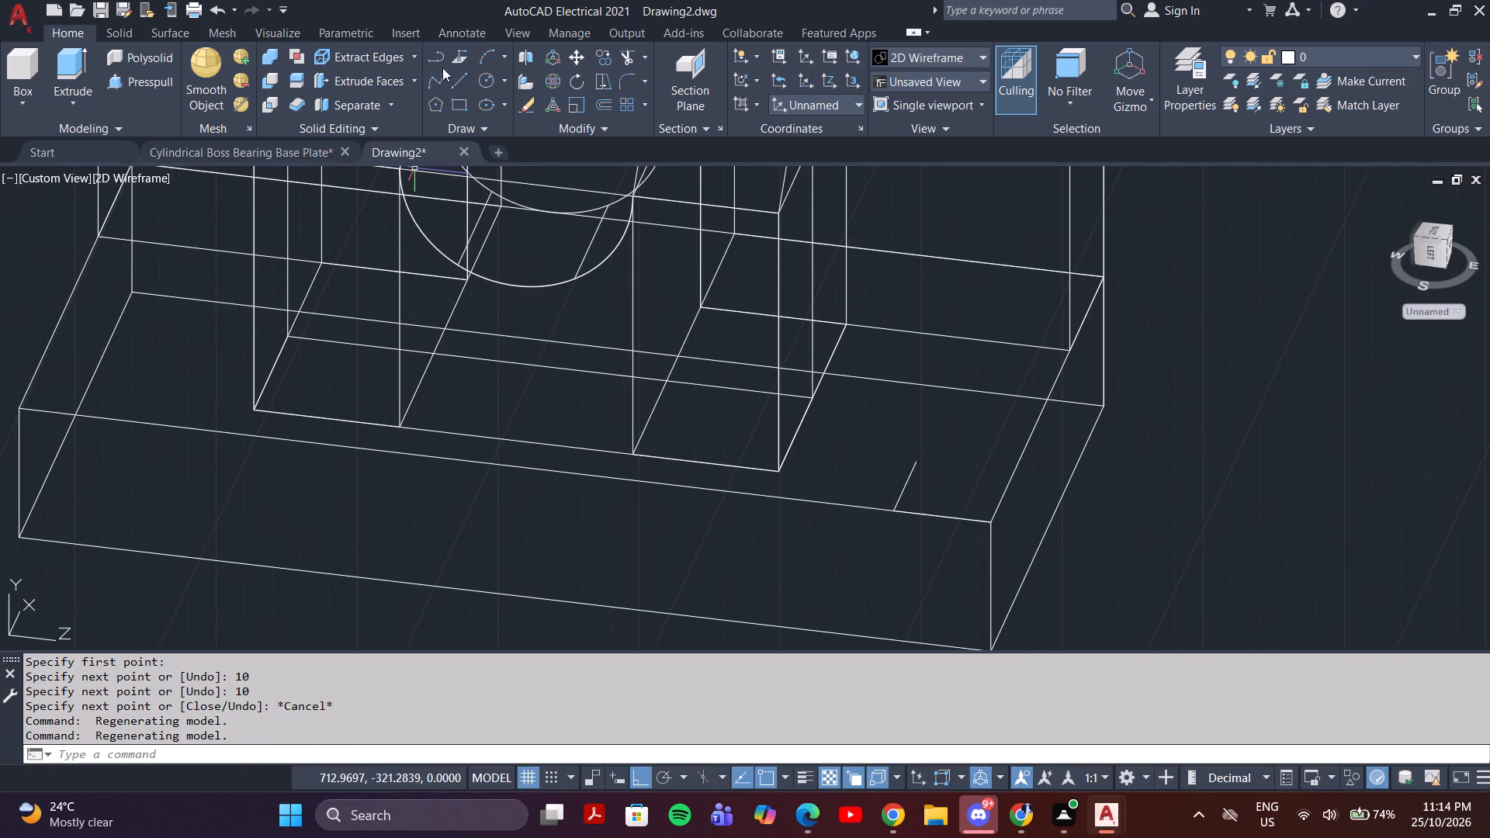
{"action": "left_click", "coordinate": [71, 183]}
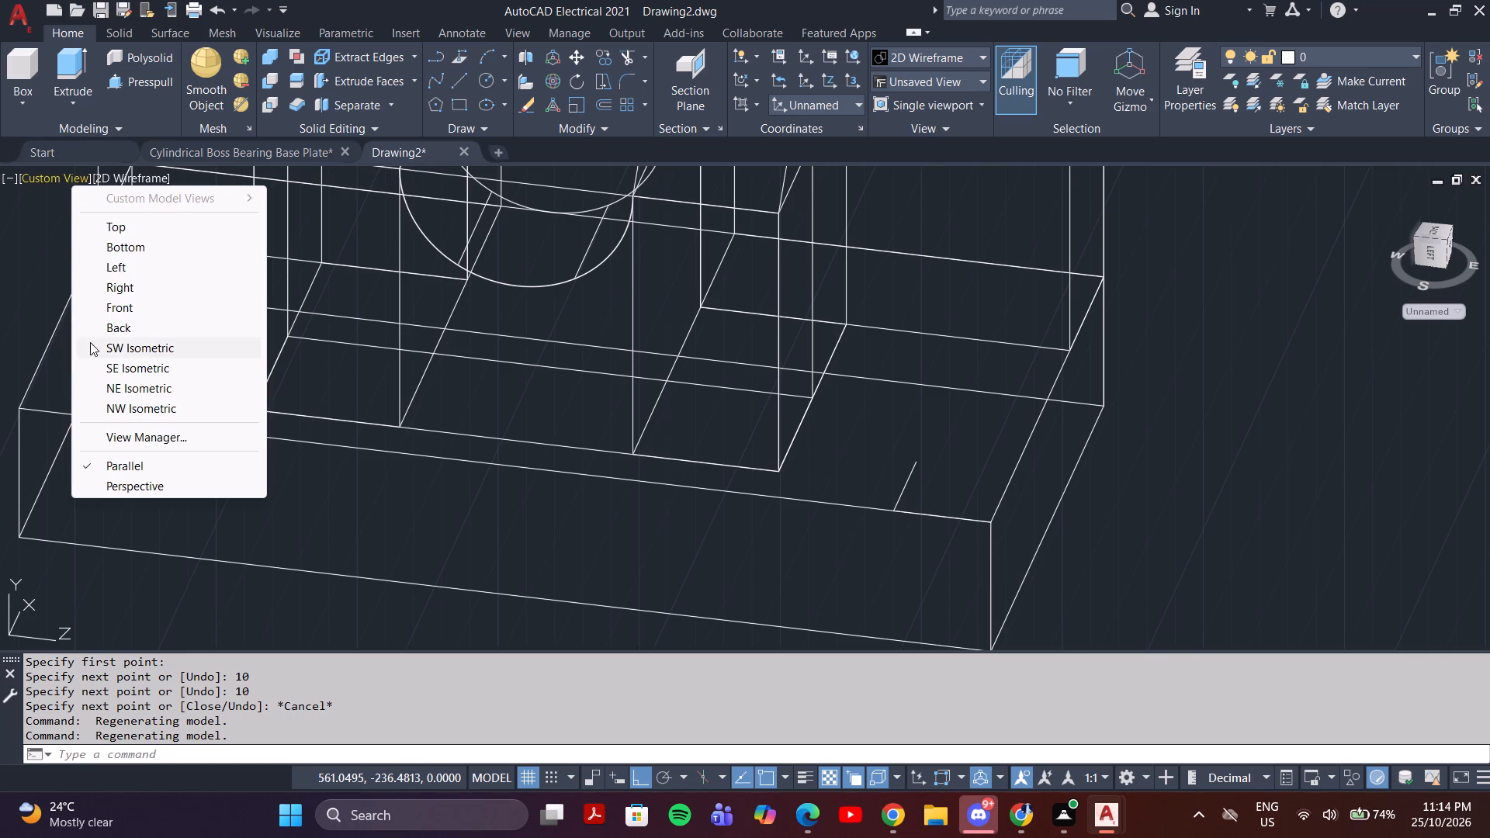
{"action": "left_click", "coordinate": [134, 244]}
Set the model to the preset Top view.
{"action": "middle_click_drag", "start_coordinate": [937, 511], "coordinate": [938, 526], "text": "shift"}
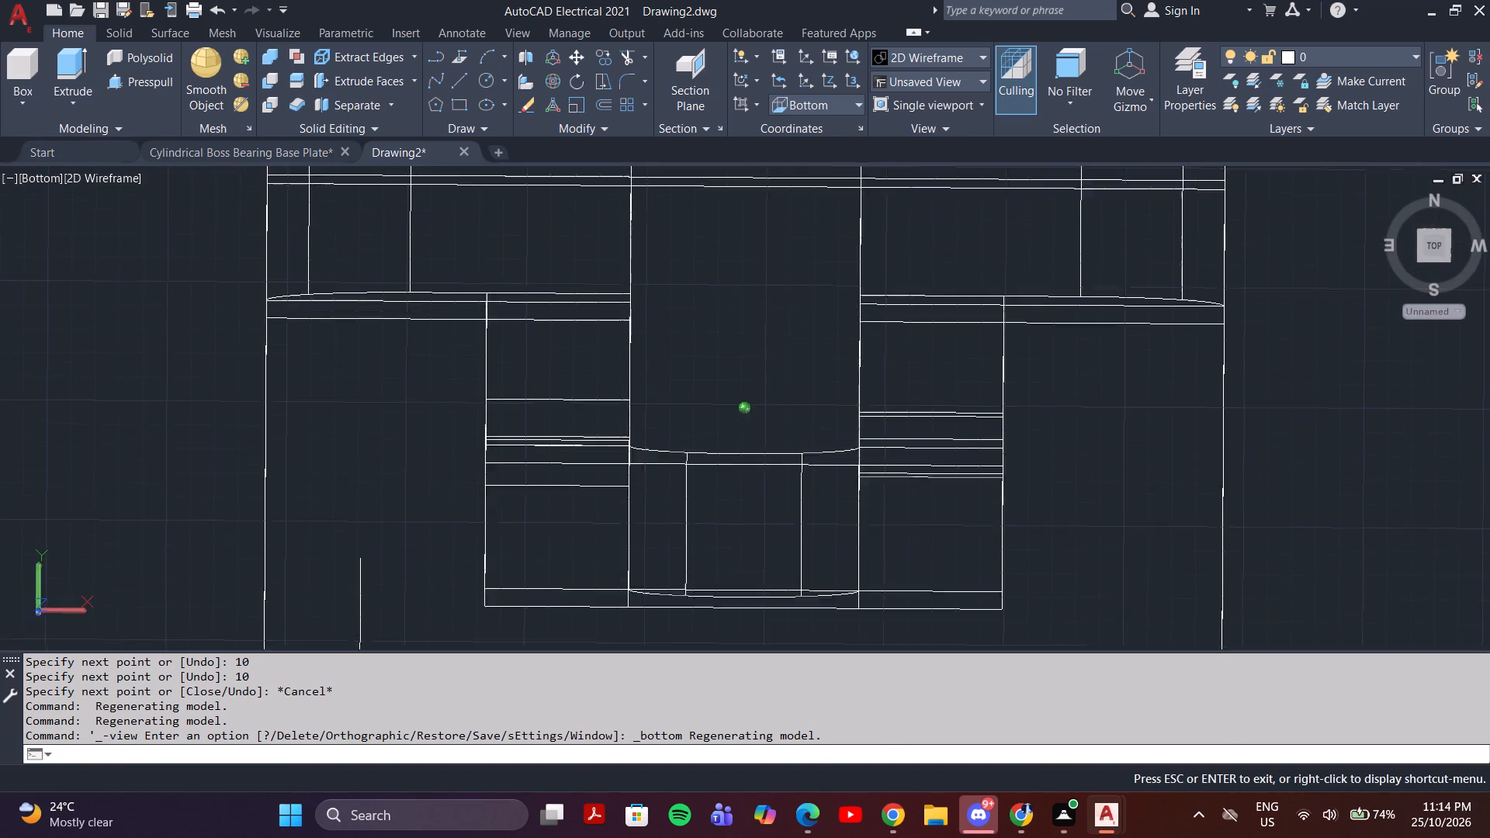
{"action": "middle_click_drag", "start_coordinate": [938, 526], "coordinate": [944, 707], "text": "shift"}
{"action": "scroll", "coordinate": [929, 488], "scroll_direction": "down", "scroll_amount": 3}
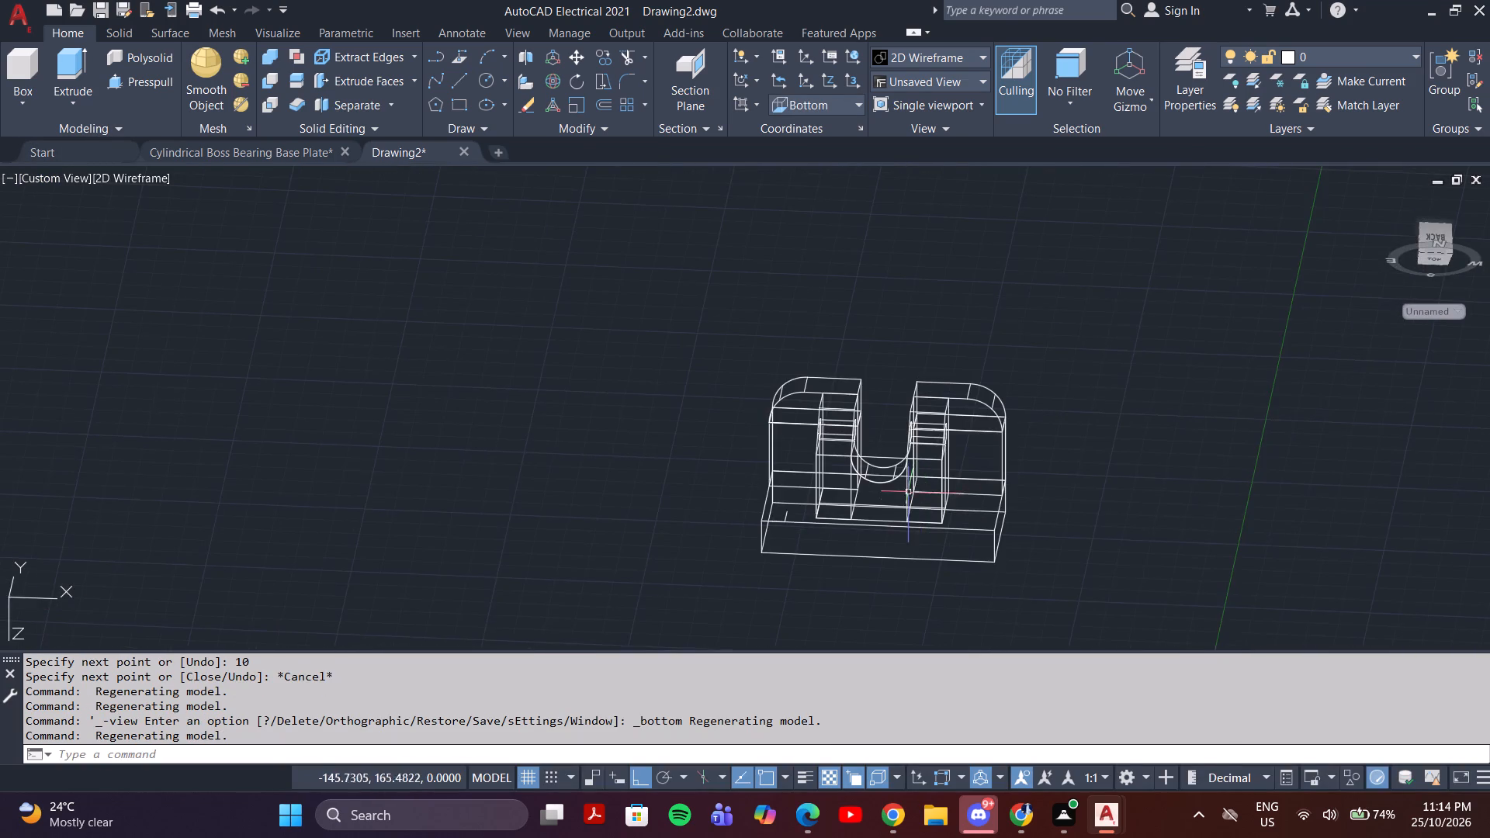
{"action": "middle_click_drag", "start_coordinate": [908, 507], "coordinate": [1098, 603], "text": "shift"}
{"action": "middle_click_drag", "start_coordinate": [895, 490], "coordinate": [1092, 488], "text": "shift"}
{"action": "scroll", "coordinate": [861, 545], "scroll_direction": "up", "scroll_amount": 2}
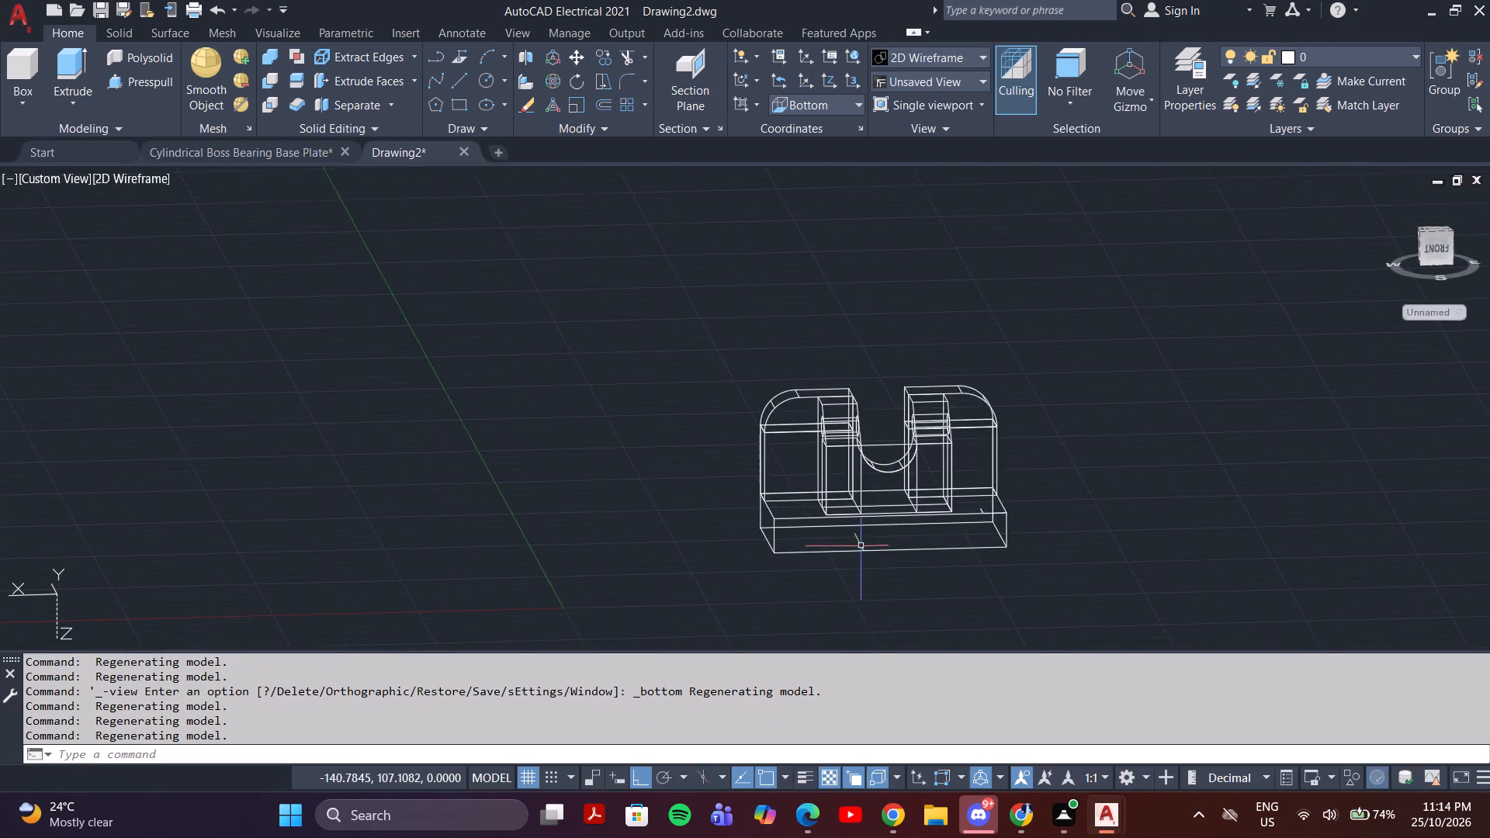
{"action": "middle_click_drag", "start_coordinate": [1007, 513], "coordinate": [917, 637]}
{"action": "scroll", "coordinate": [1197, 540], "scroll_direction": "up", "scroll_amount": 4}
{"action": "middle_click_drag", "start_coordinate": [1145, 549], "coordinate": [1135, 508]}
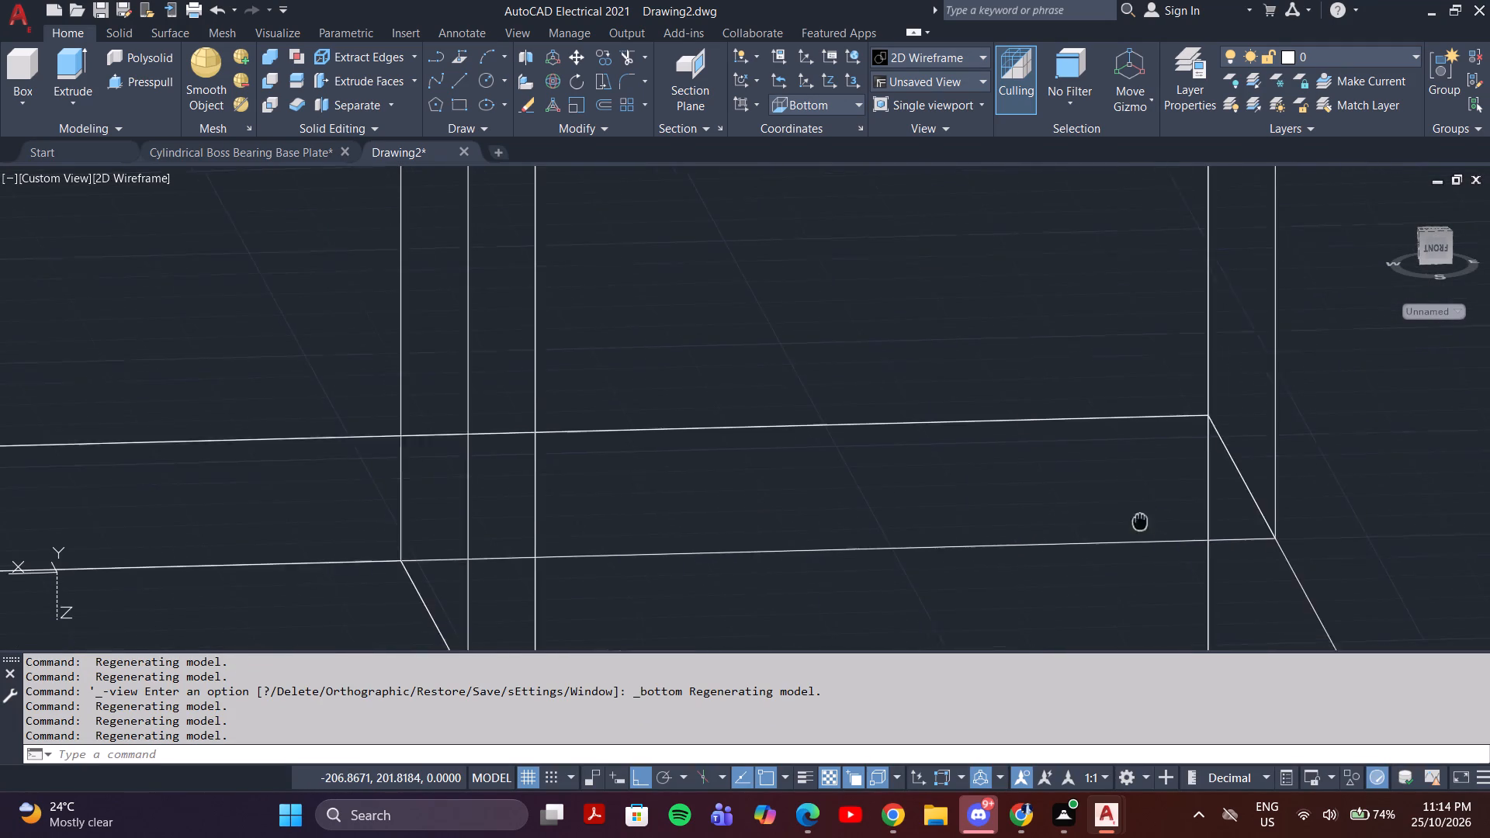
{"action": "middle_click_drag", "start_coordinate": [1135, 508], "coordinate": [990, 335]}
{"action": "middle_click_drag", "start_coordinate": [976, 461], "coordinate": [1023, 355]}
{"action": "left_click", "coordinate": [81, 155]}
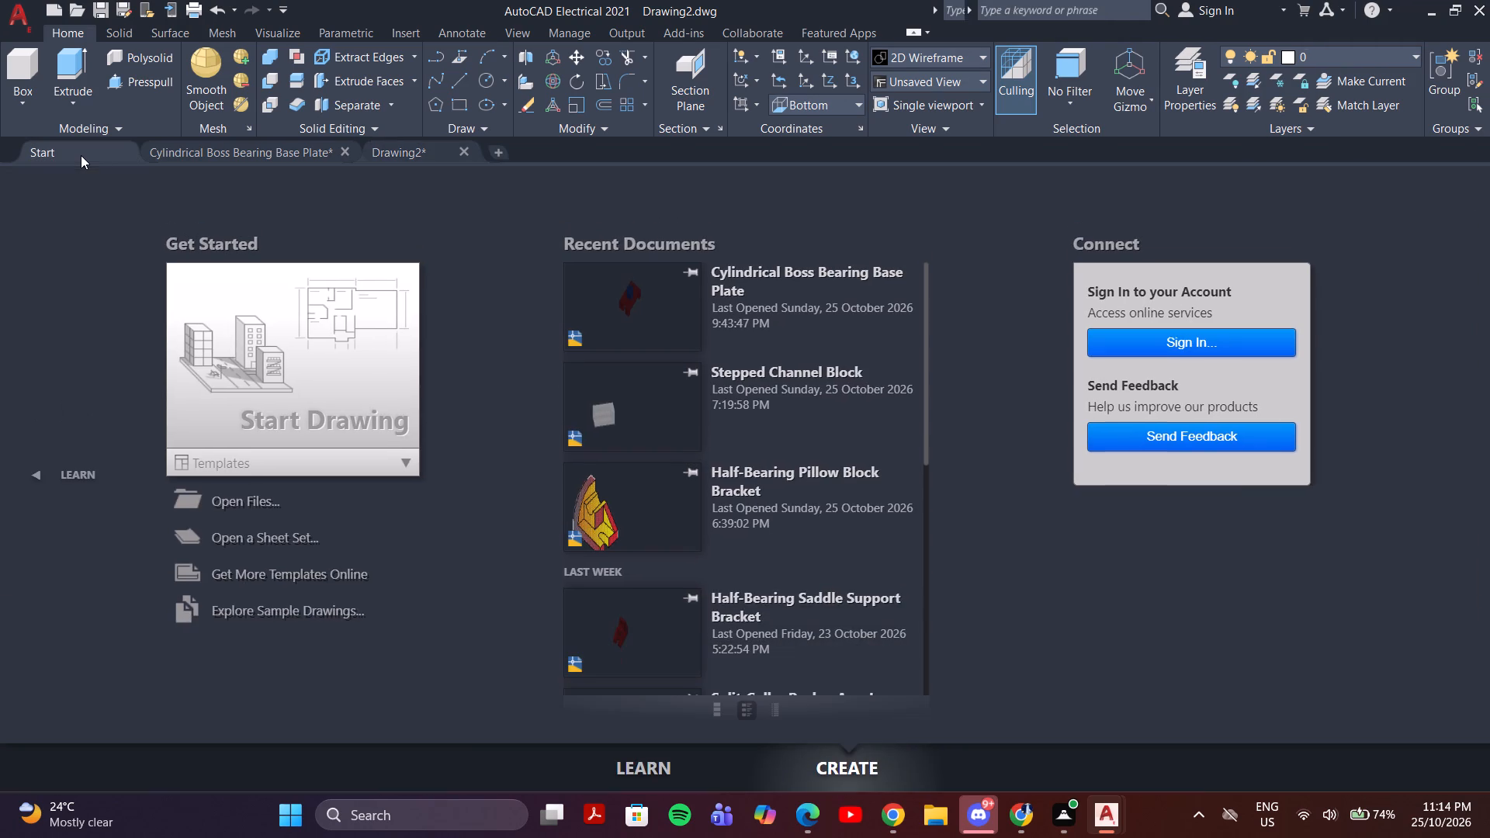
{"action": "left_click", "coordinate": [411, 146]}
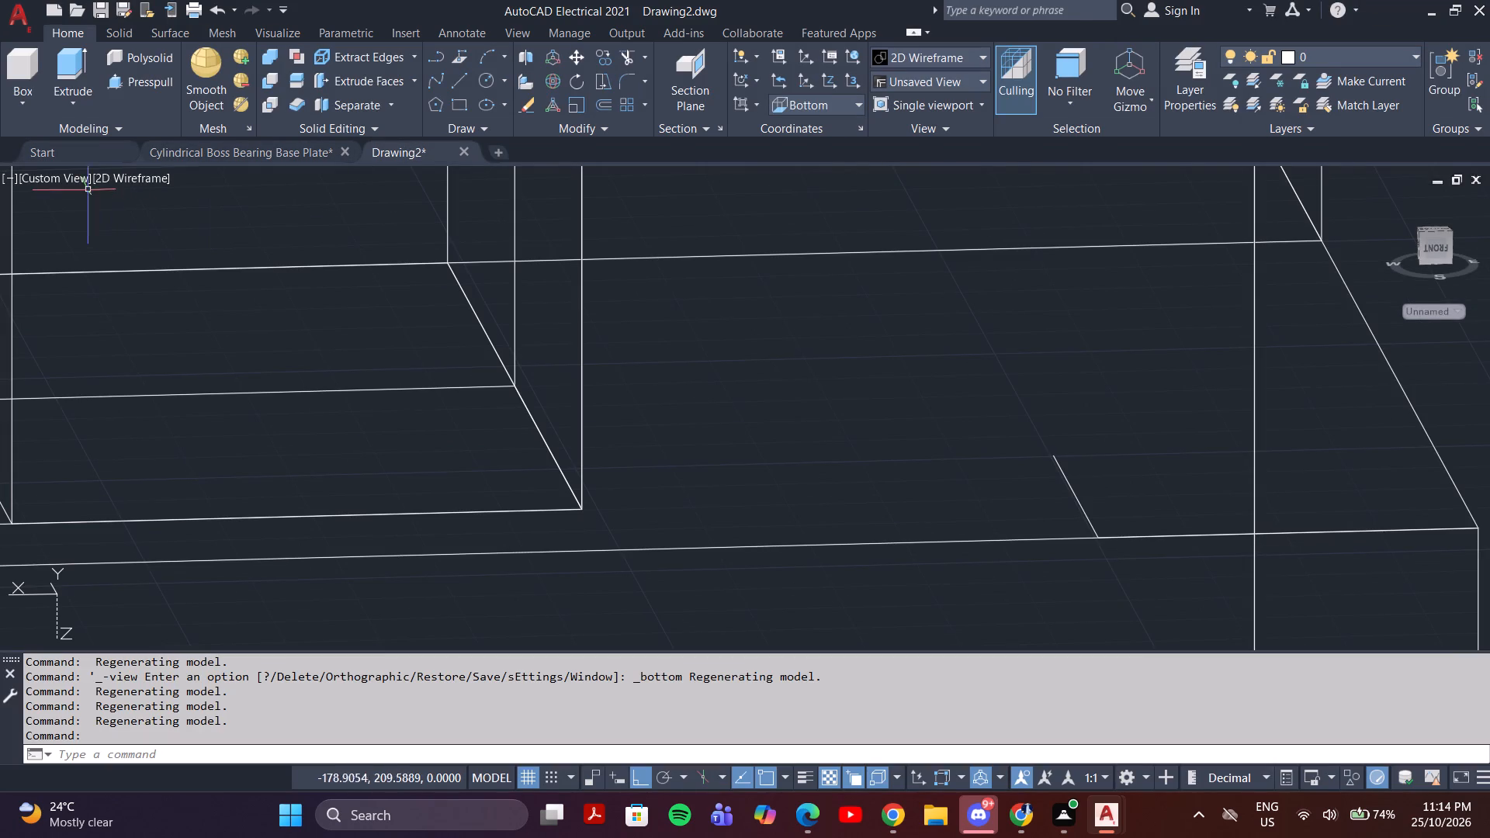
{"action": "left_click", "coordinate": [76, 180]}
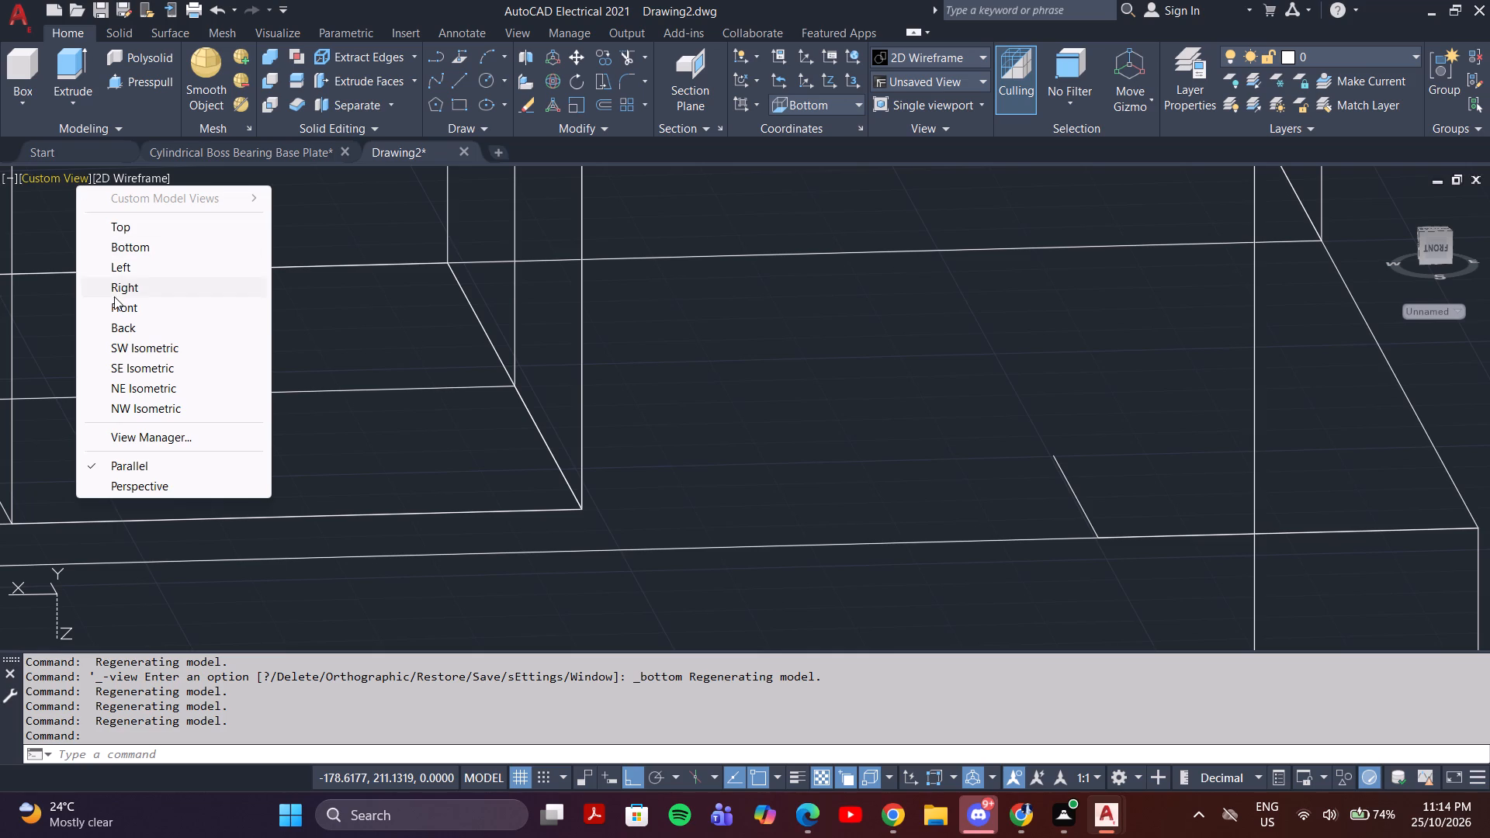
{"action": "left_click", "coordinate": [139, 227]}
Draw a 12-diameter circle centred on the inner end of the 10-unit line near the base's front right corner.
{"action": "scroll", "coordinate": [803, 455], "scroll_direction": "down", "scroll_amount": 3}
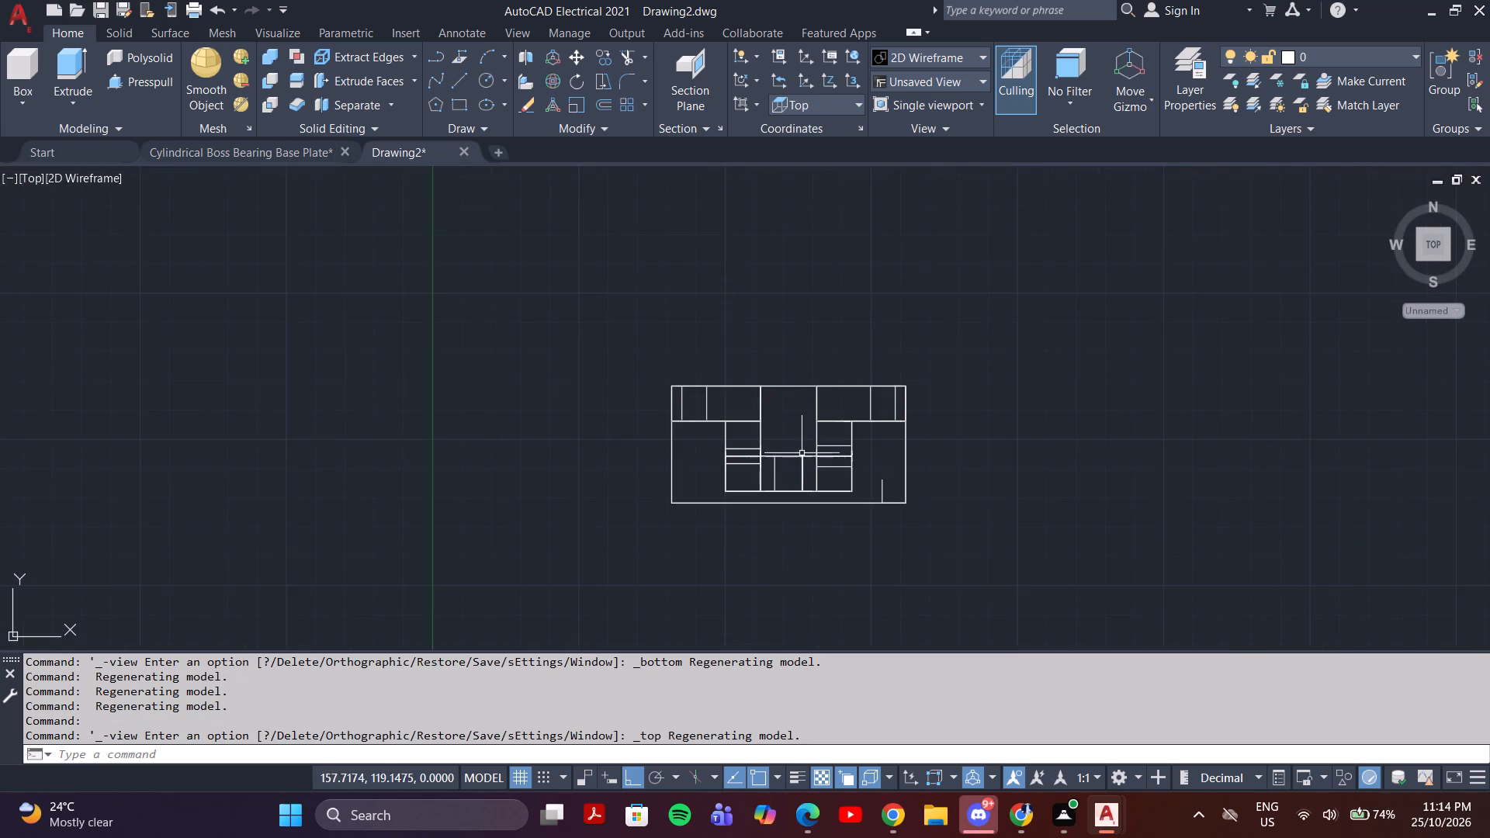
{"action": "scroll", "coordinate": [951, 506], "scroll_direction": "up", "scroll_amount": 3}
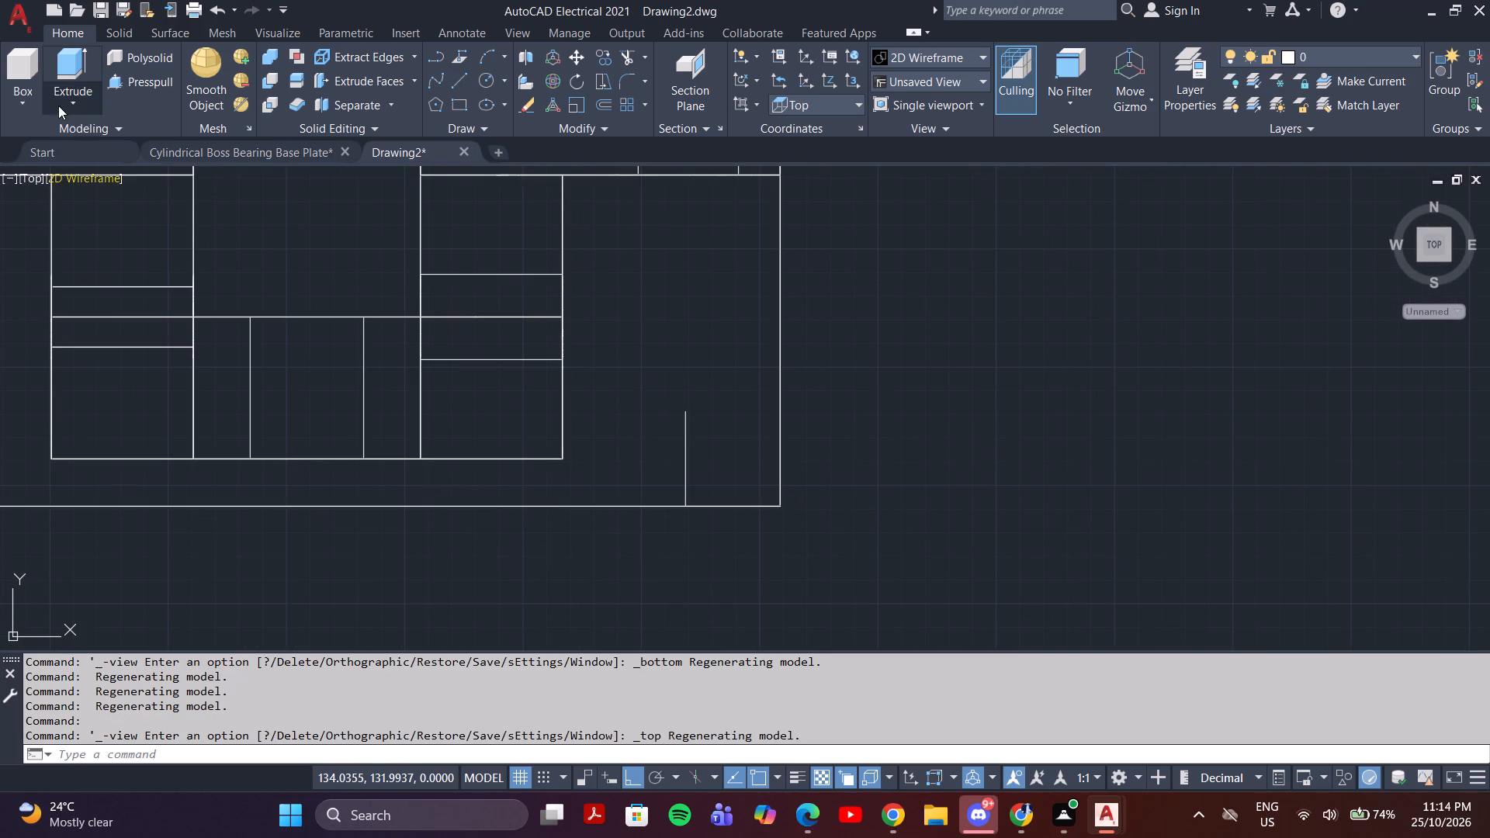
{"action": "left_click", "coordinate": [489, 81]}
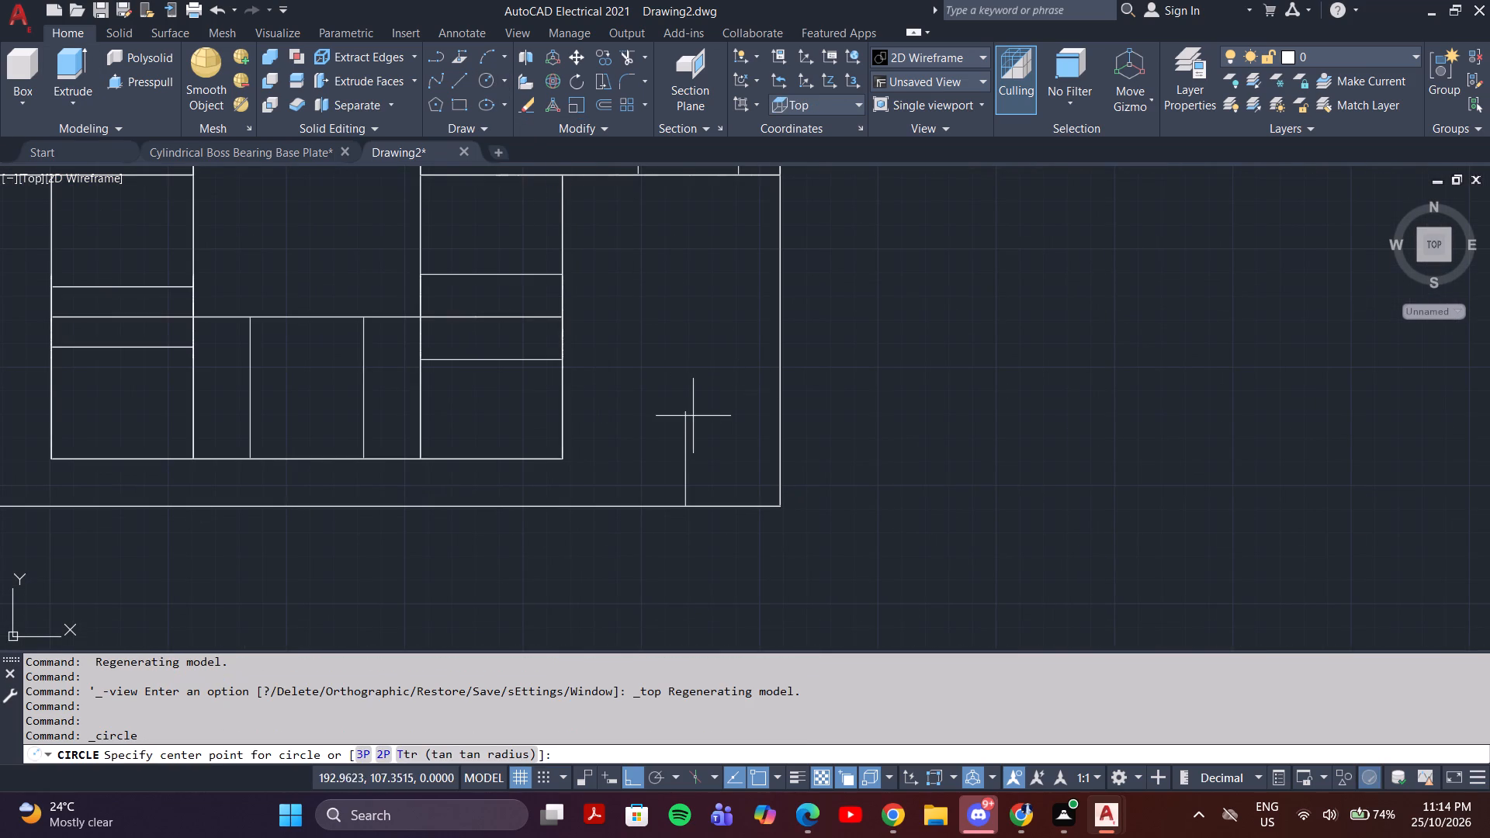
{"action": "left_click", "coordinate": [685, 412]}
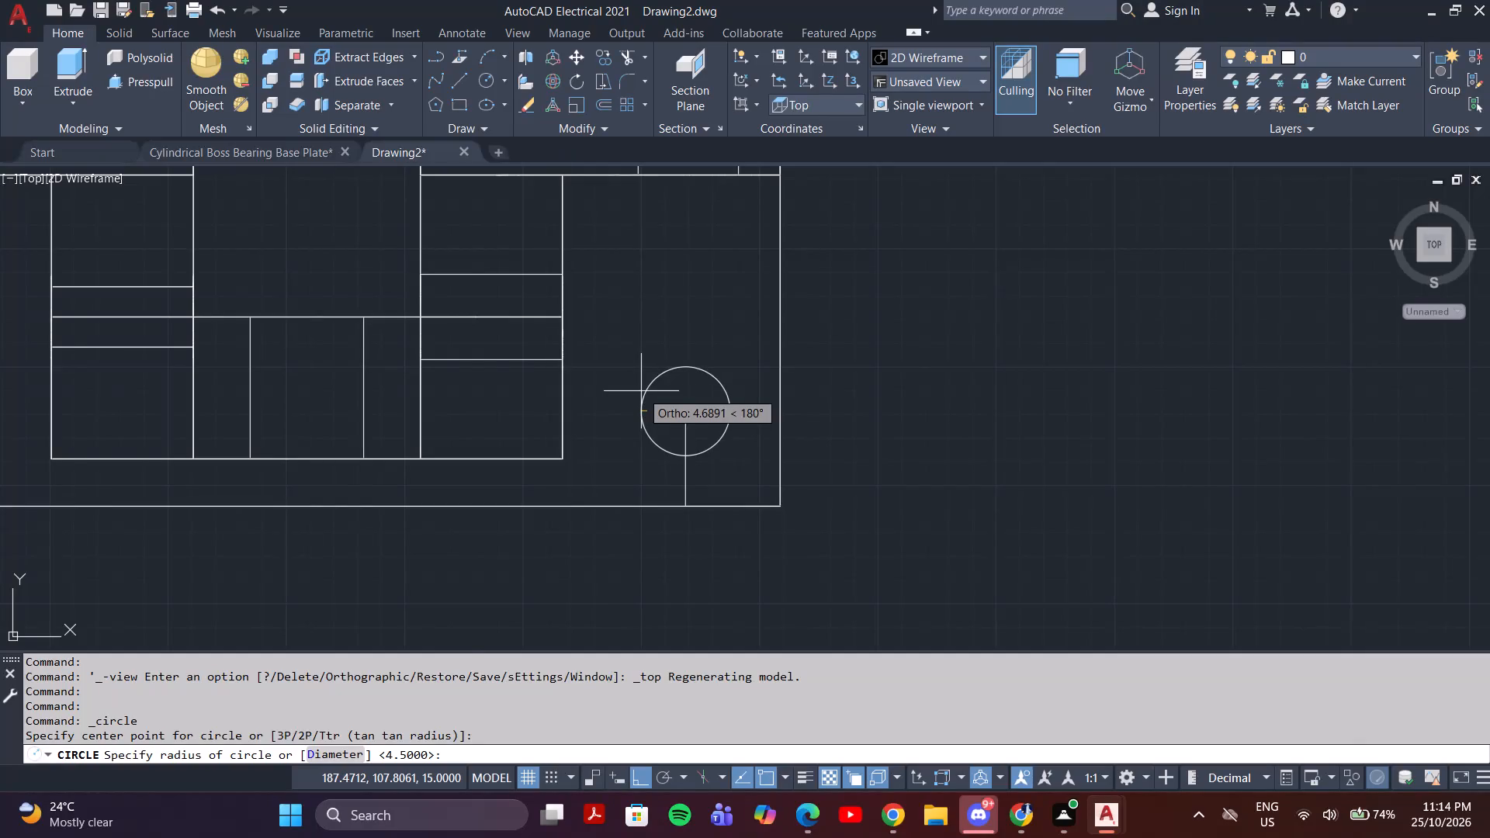
{"action": "key", "text": "d"}
{"action": "key", "text": "Return"}
{"action": "type", "text": "12"}
{"action": "key", "text": "Return"}
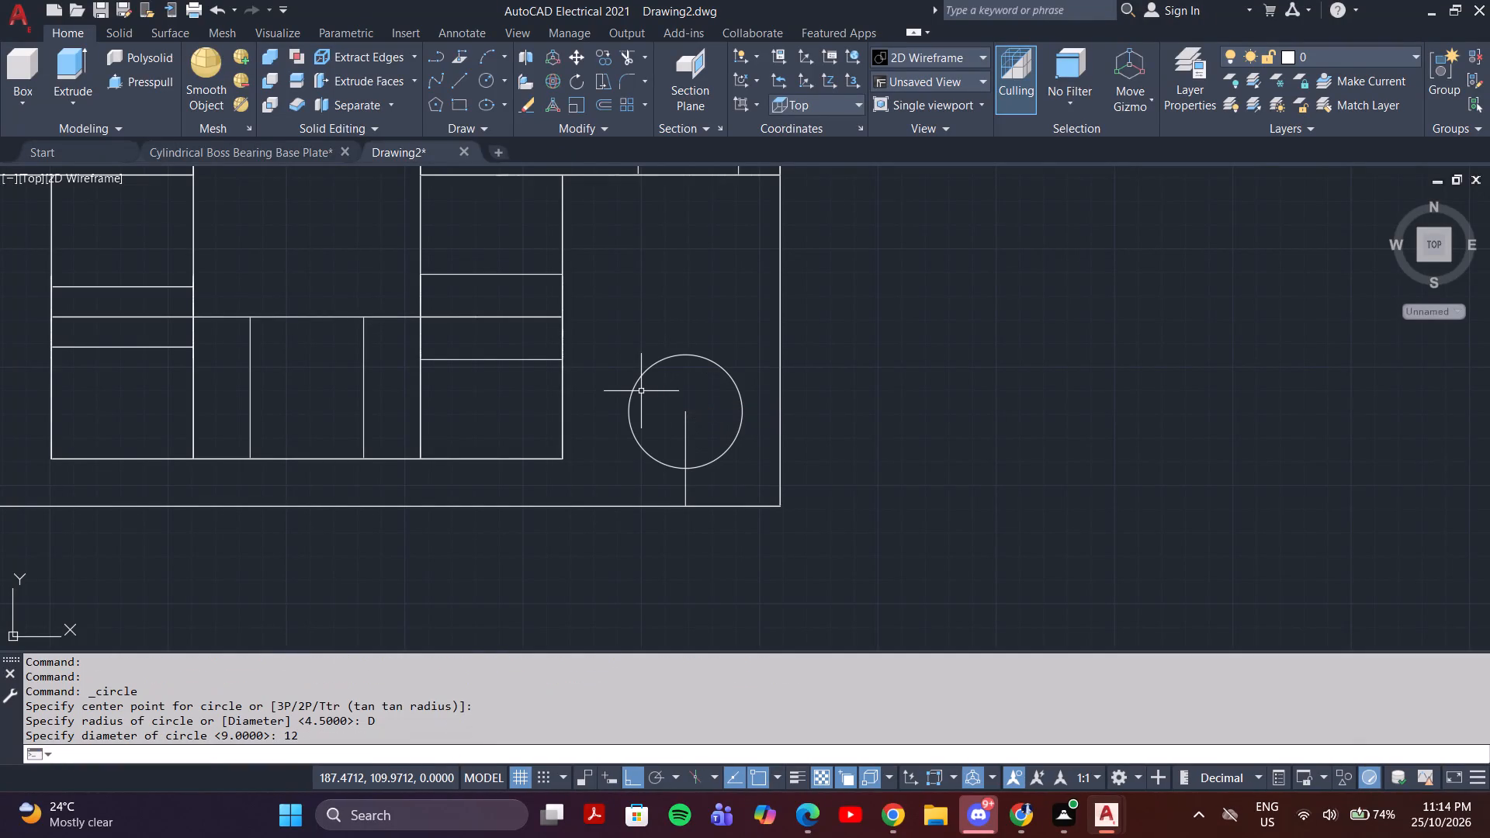
{"action": "key", "text": "Escape"}
Delete the 10-unit inward guide line at the centre of the 12-diameter circle.
{"action": "left_click", "coordinate": [691, 428]}
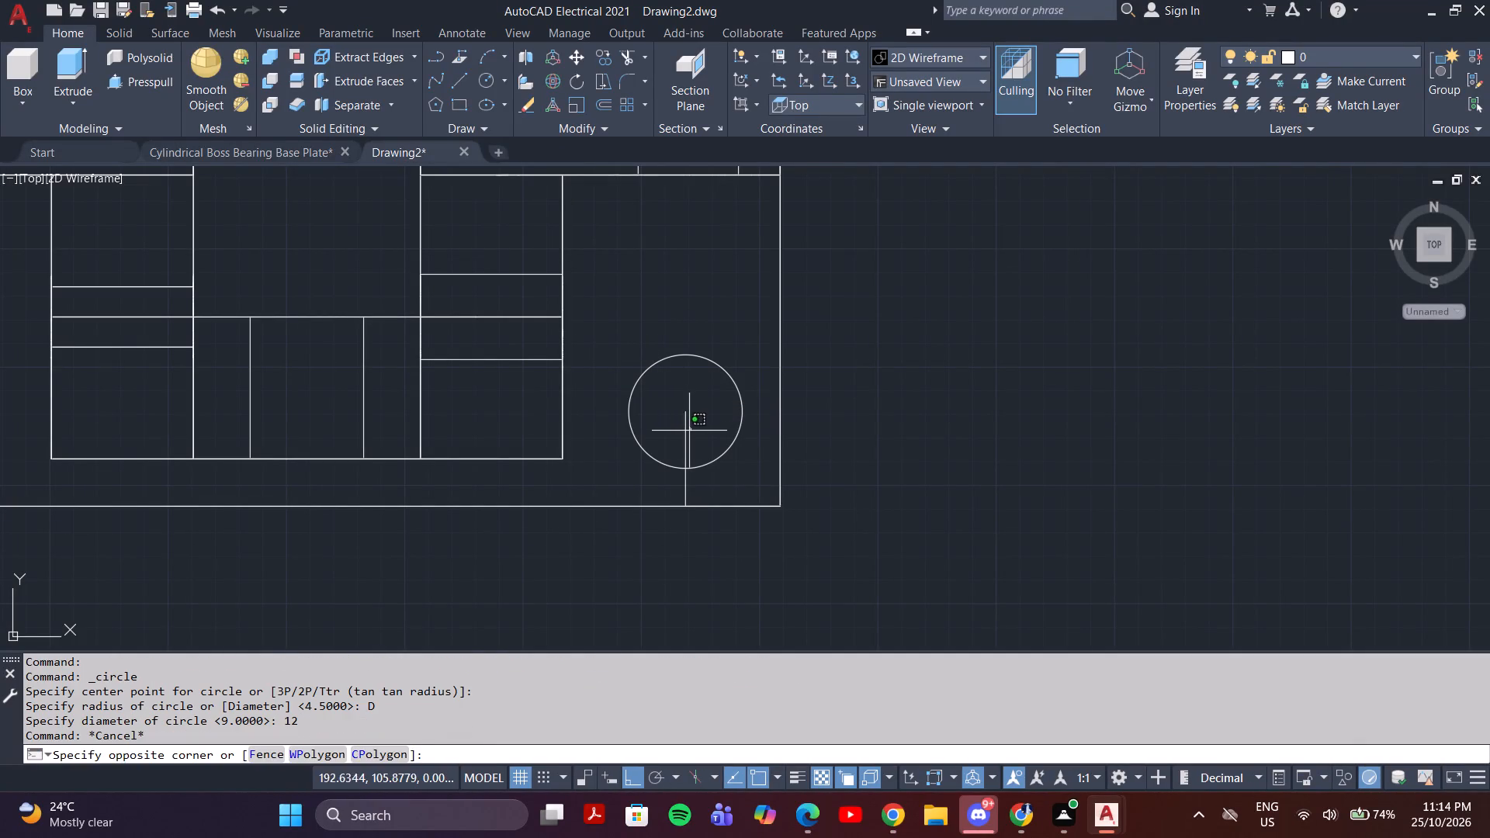
{"action": "left_click", "coordinate": [681, 434]}
{"action": "key", "text": "Delete"}
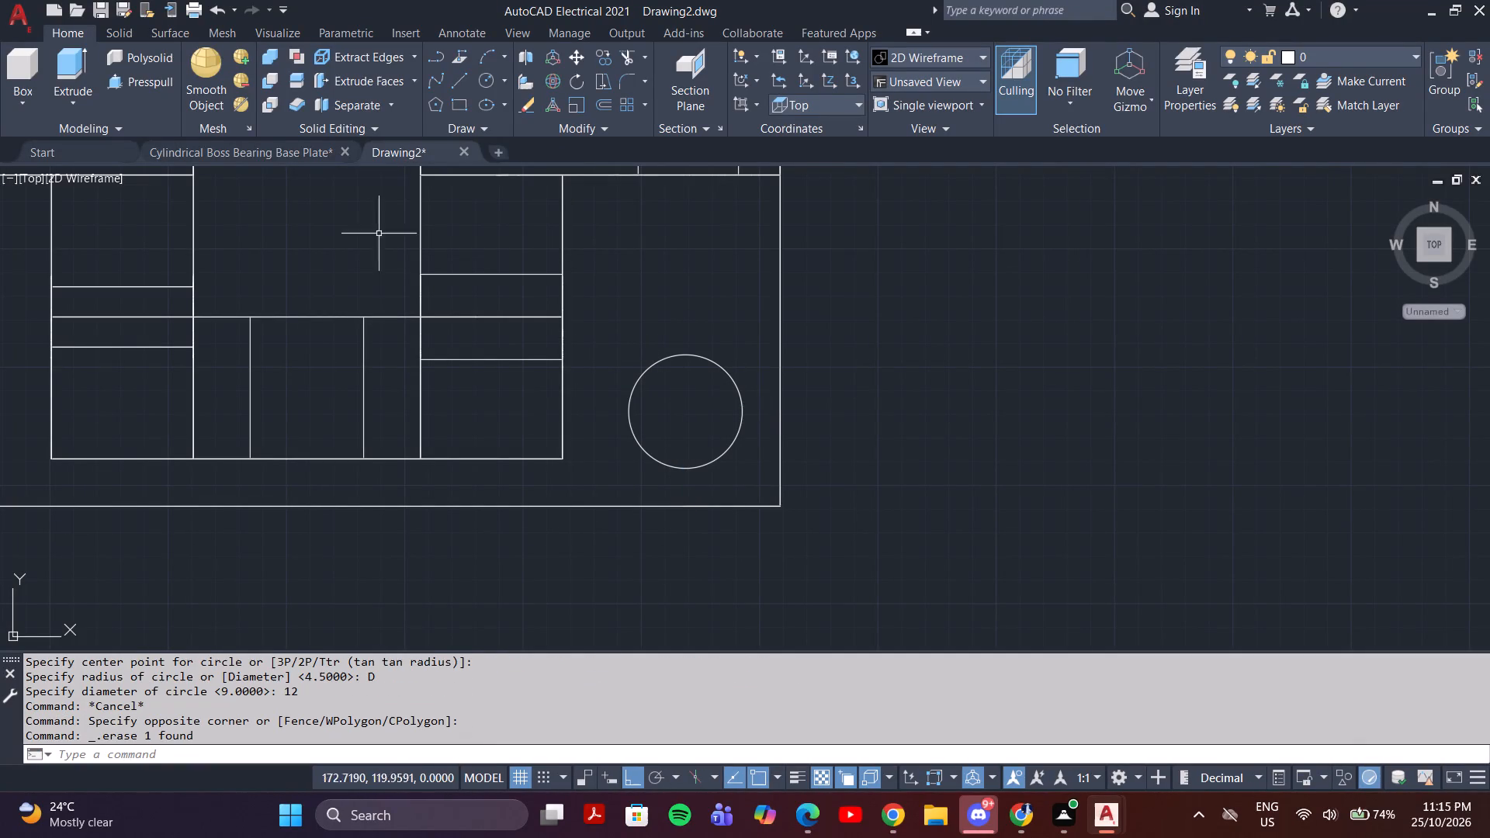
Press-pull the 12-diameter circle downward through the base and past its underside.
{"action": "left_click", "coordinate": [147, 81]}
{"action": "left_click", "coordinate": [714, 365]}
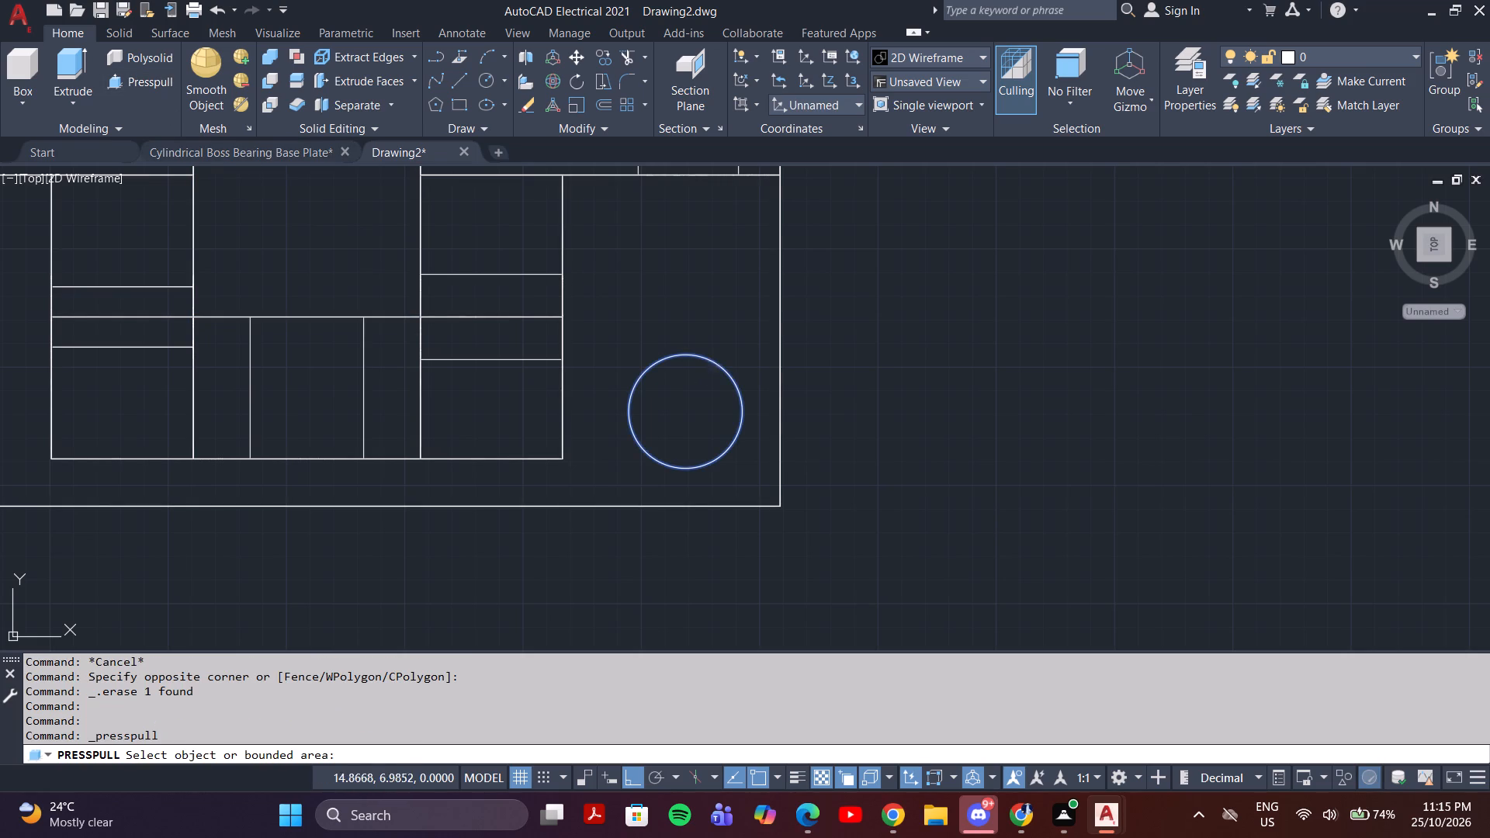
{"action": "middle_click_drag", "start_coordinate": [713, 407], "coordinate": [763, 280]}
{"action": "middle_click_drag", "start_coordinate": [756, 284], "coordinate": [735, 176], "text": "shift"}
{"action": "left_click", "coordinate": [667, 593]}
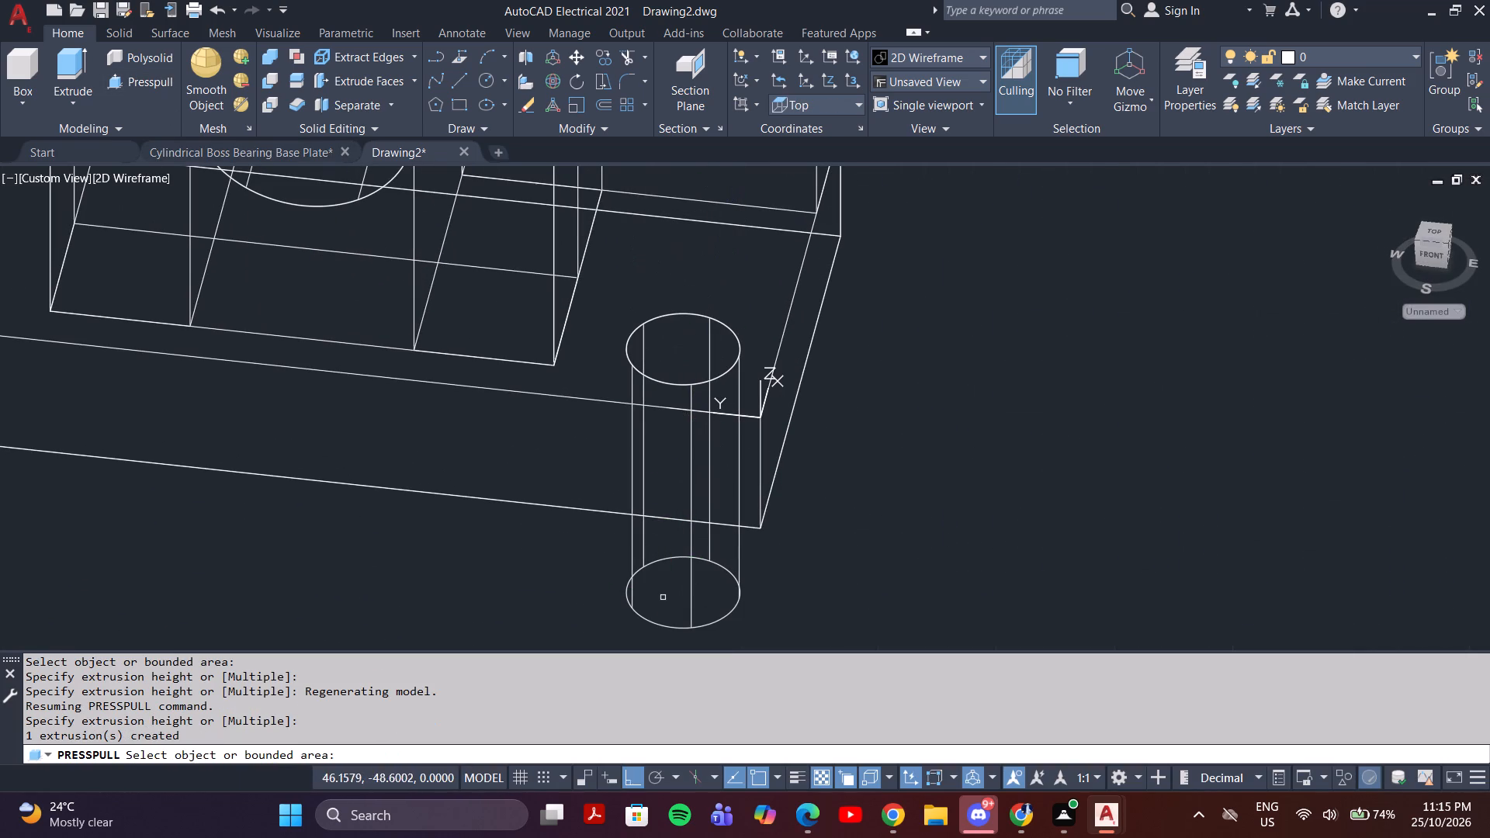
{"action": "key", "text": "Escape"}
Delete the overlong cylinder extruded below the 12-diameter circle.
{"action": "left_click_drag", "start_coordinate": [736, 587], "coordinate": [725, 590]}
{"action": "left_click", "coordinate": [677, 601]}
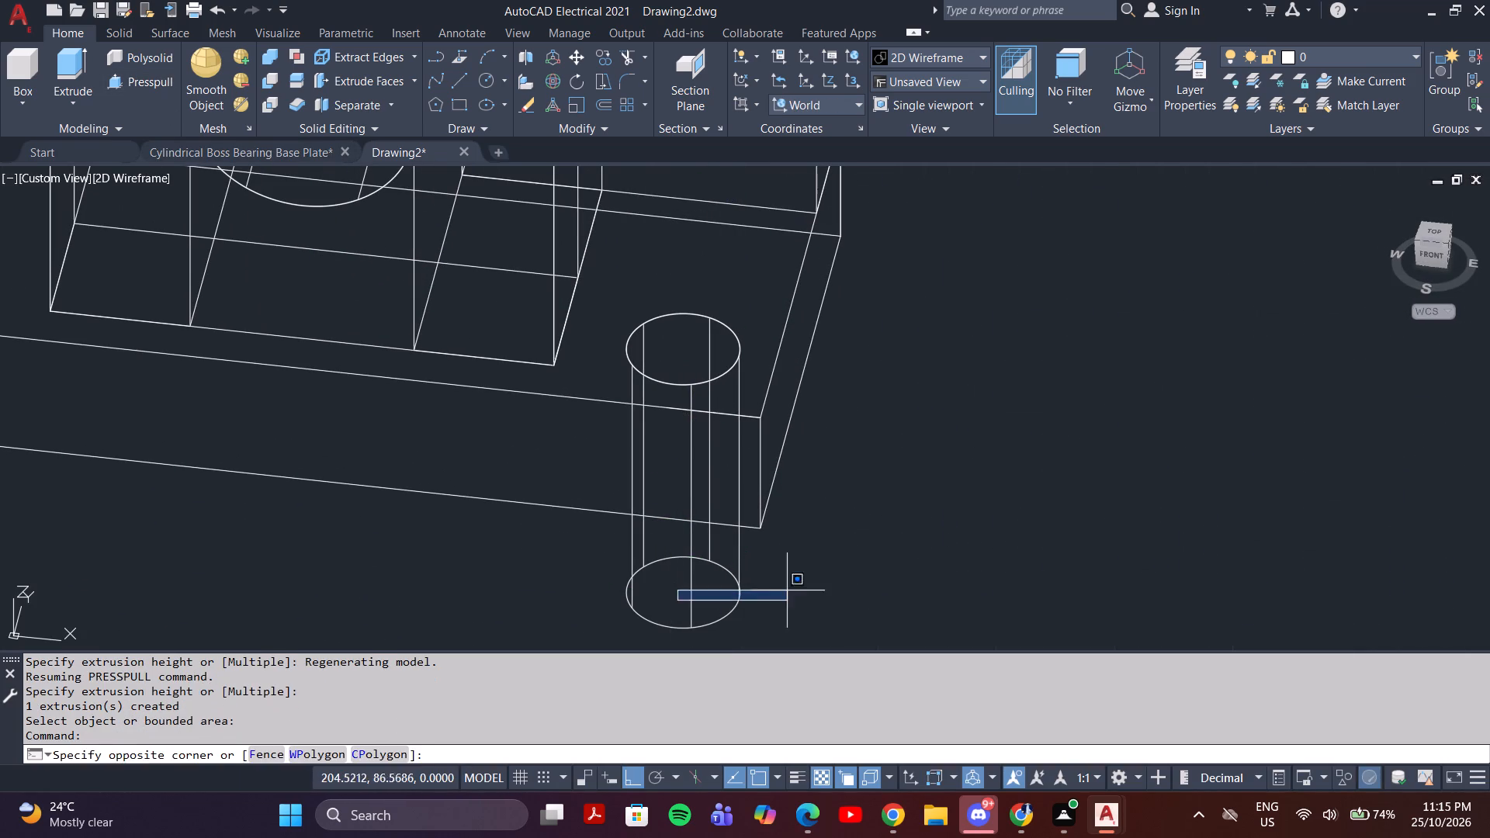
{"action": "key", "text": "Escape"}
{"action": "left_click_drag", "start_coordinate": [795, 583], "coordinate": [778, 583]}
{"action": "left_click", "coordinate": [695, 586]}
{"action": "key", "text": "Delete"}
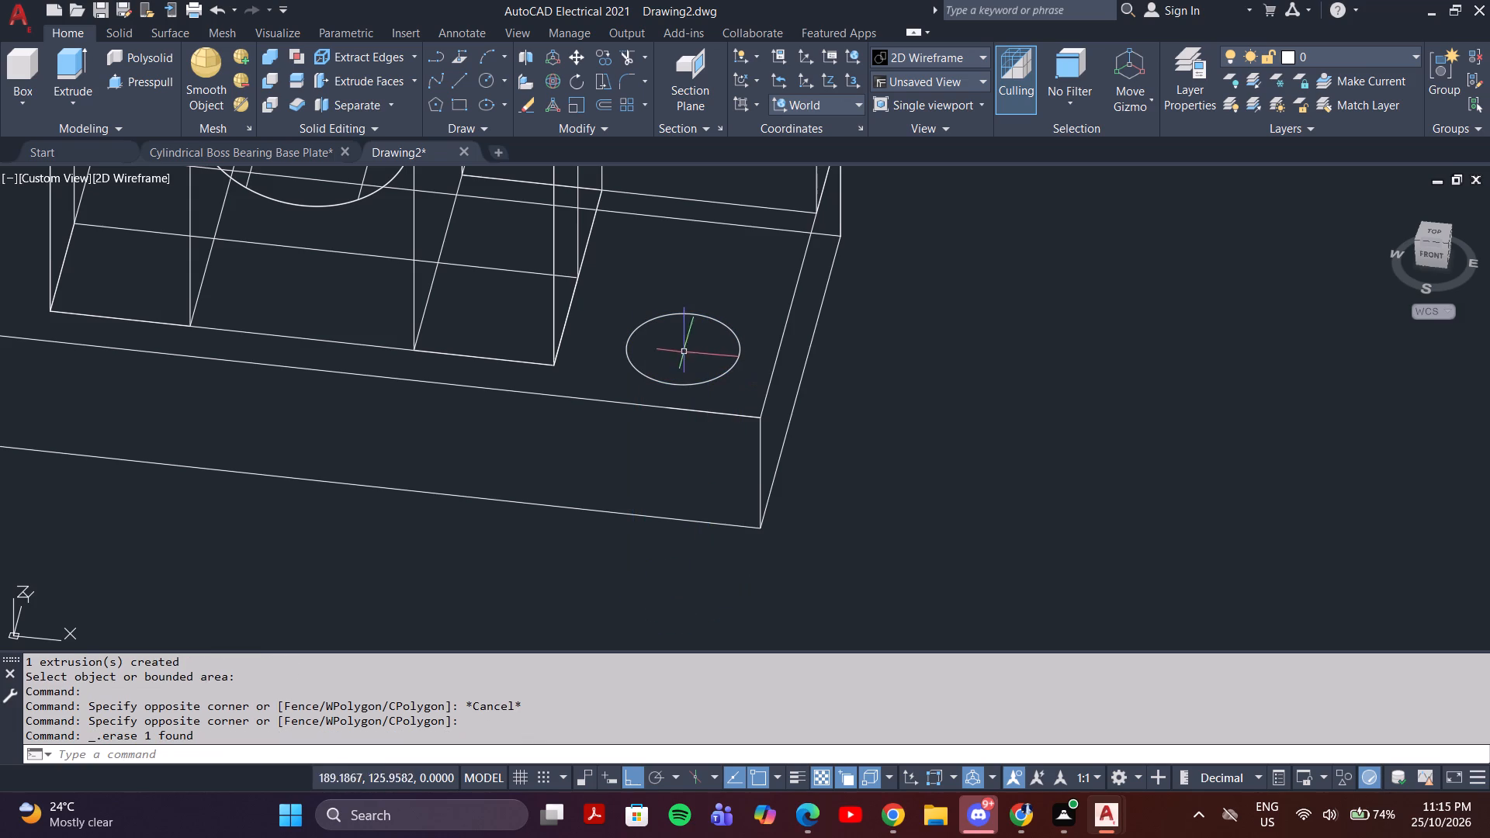
Press-pull the 12-diameter circle near the front right corner down to the level of the base's bottom face.
{"action": "left_click_drag", "start_coordinate": [113, 80], "coordinate": [120, 80]}
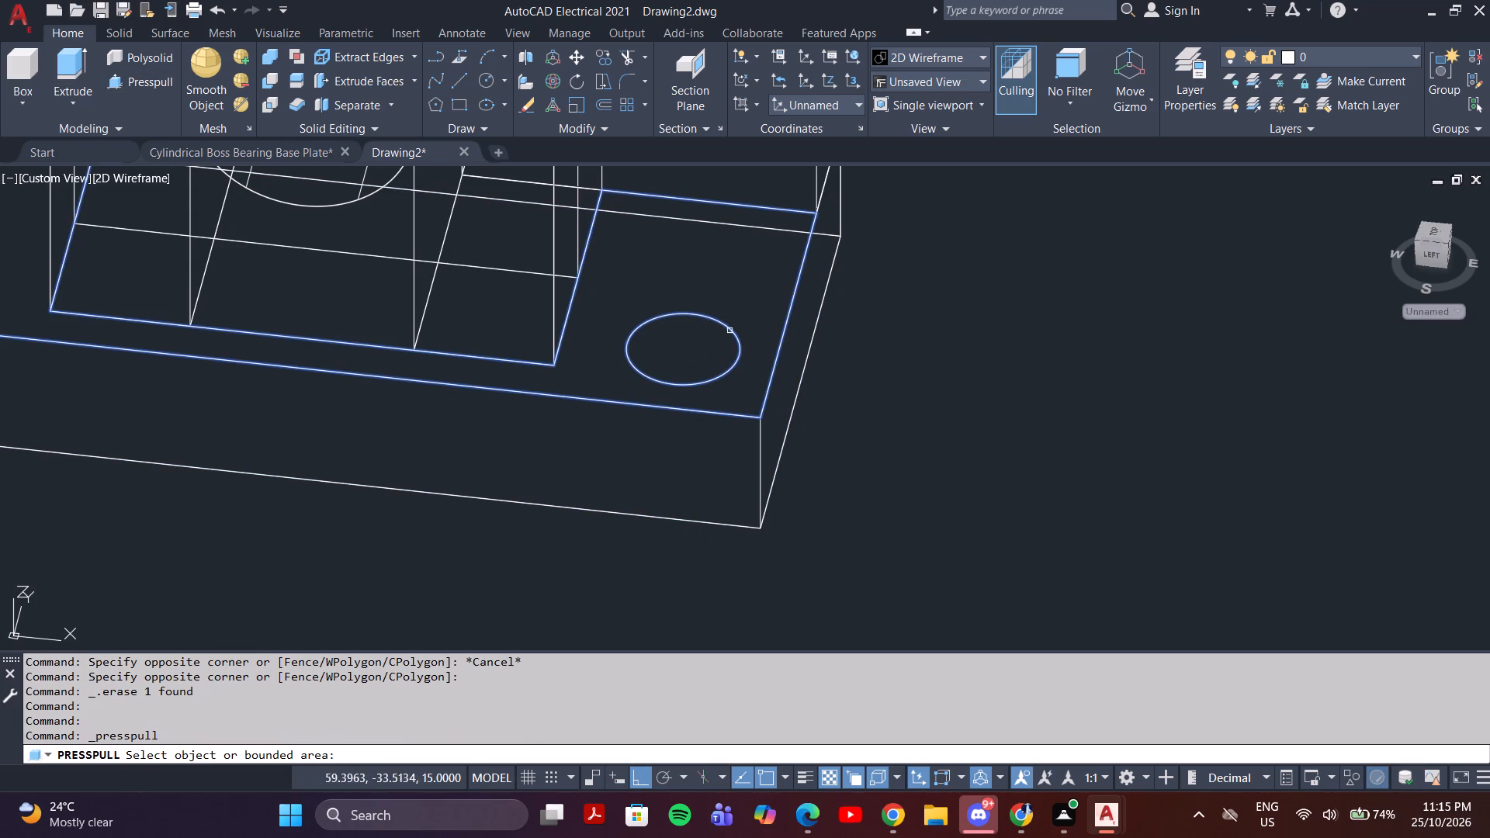
{"action": "left_click", "coordinate": [733, 343]}
{"action": "left_click_drag", "start_coordinate": [739, 592], "coordinate": [740, 599]}
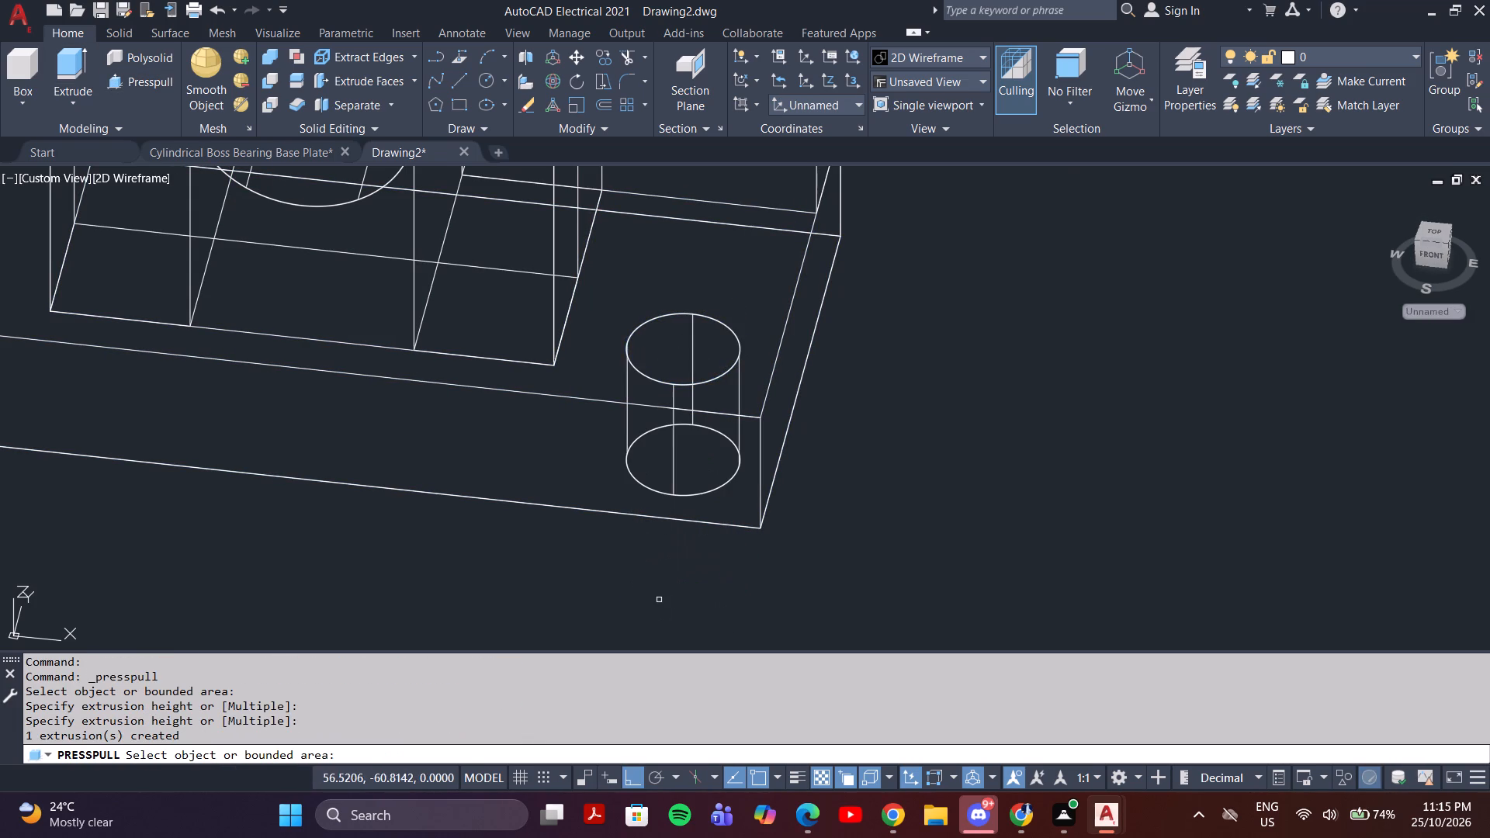
{"action": "scroll", "coordinate": [657, 582], "scroll_direction": "up", "scroll_amount": 1, "text": "shift"}
{"action": "middle_click_drag", "start_coordinate": [657, 581], "coordinate": [667, 545], "text": "shift"}
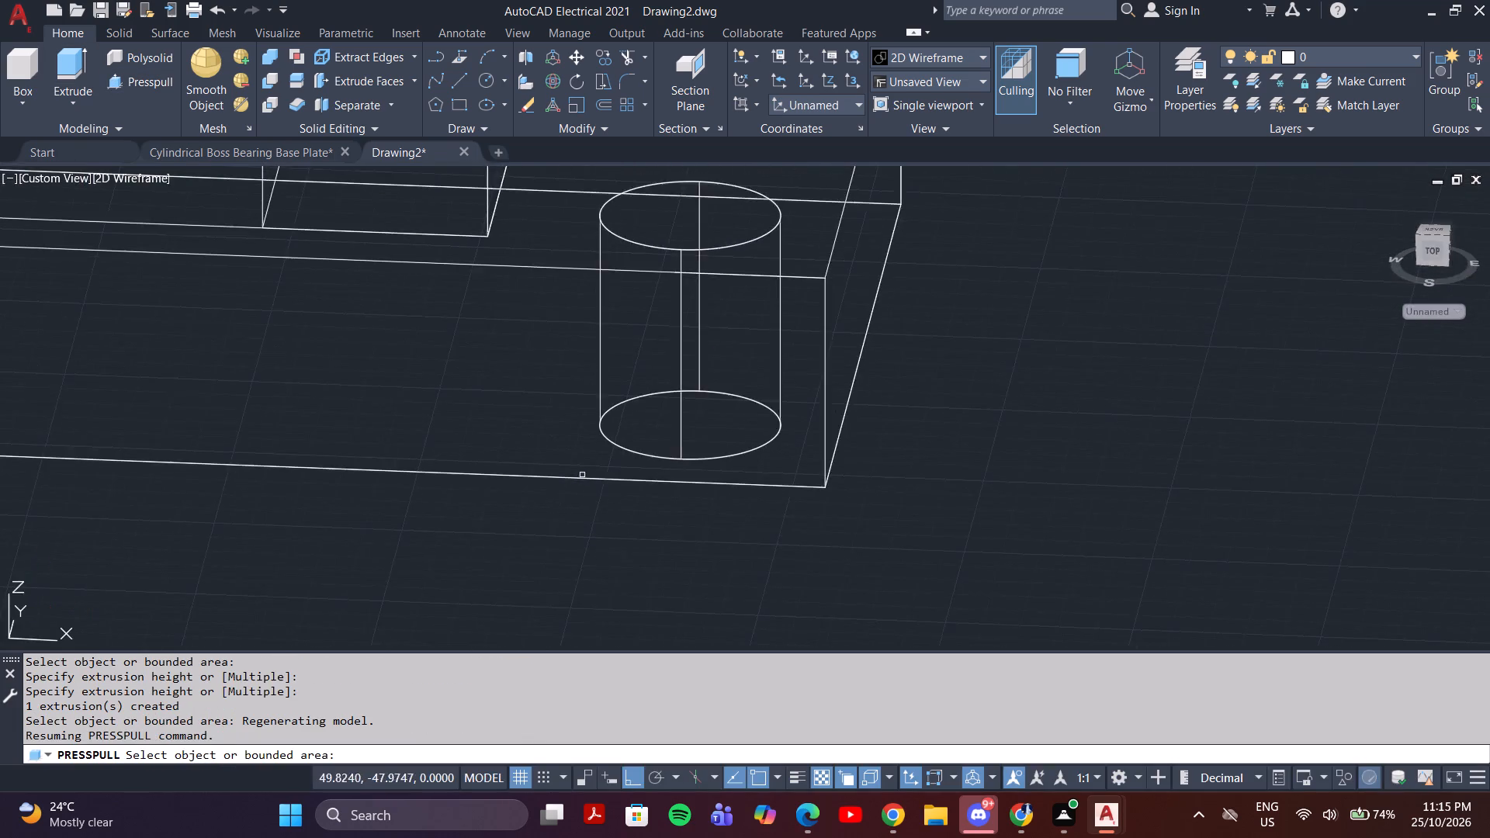
{"action": "scroll", "coordinate": [570, 463], "scroll_direction": "down", "scroll_amount": 1}
{"action": "middle_click_drag", "start_coordinate": [406, 426], "coordinate": [471, 398], "text": "shift"}
{"action": "middle_click_drag", "start_coordinate": [327, 546], "coordinate": [388, 546]}
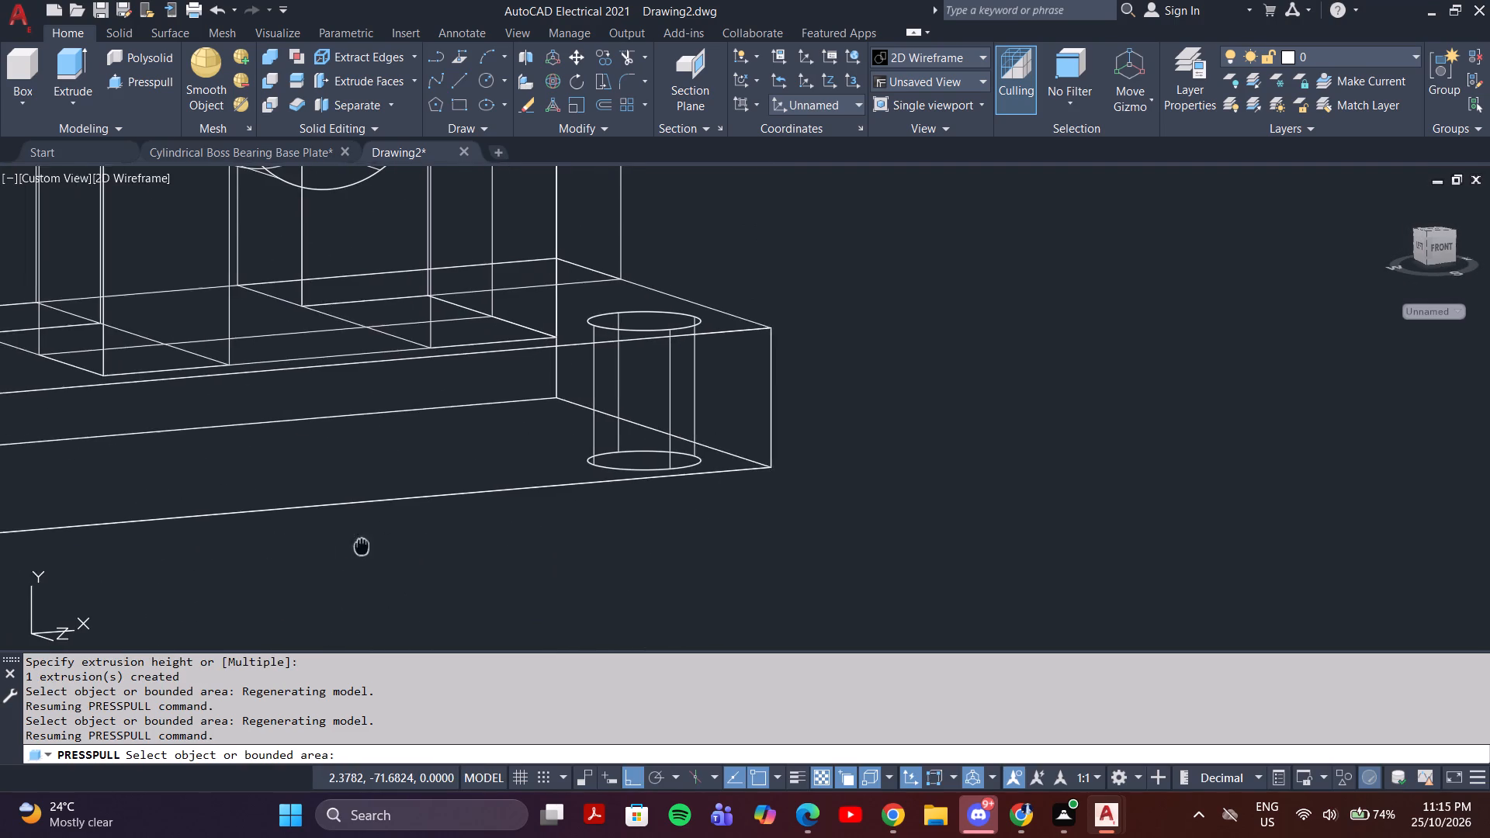
{"action": "middle_click_drag", "start_coordinate": [388, 546], "coordinate": [494, 522]}
{"action": "scroll", "coordinate": [327, 505], "scroll_direction": "down", "scroll_amount": 2}
{"action": "middle_click_drag", "start_coordinate": [311, 504], "coordinate": [278, 581], "text": "shift"}
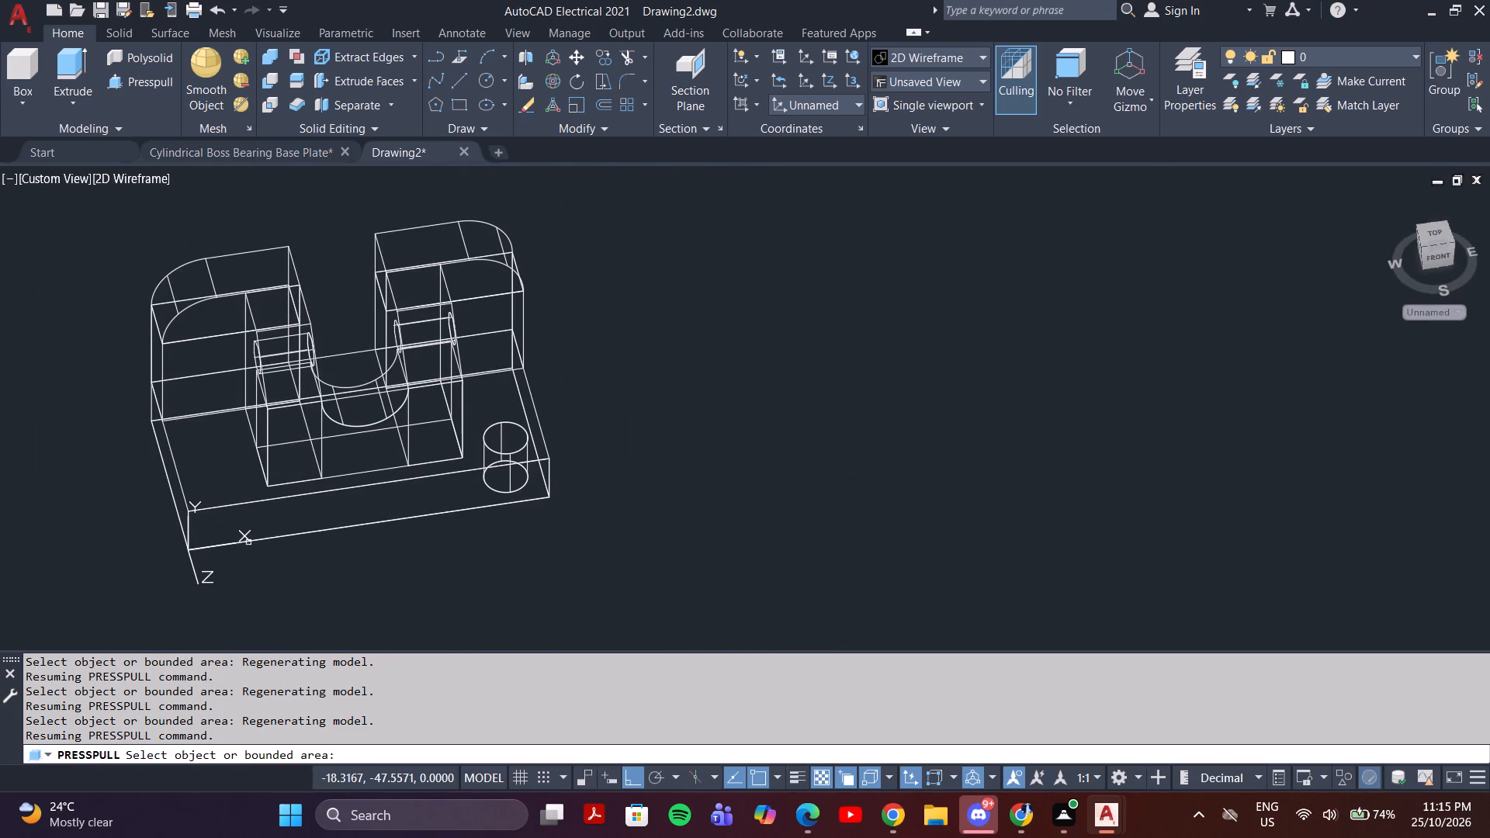
{"action": "key", "text": "Escape"}
{"action": "key", "text": "Escape"}
Draw a 10-unit line from the base's front left top corner along its front top edge.
{"action": "key", "text": "l"}
{"action": "key", "text": "Return"}
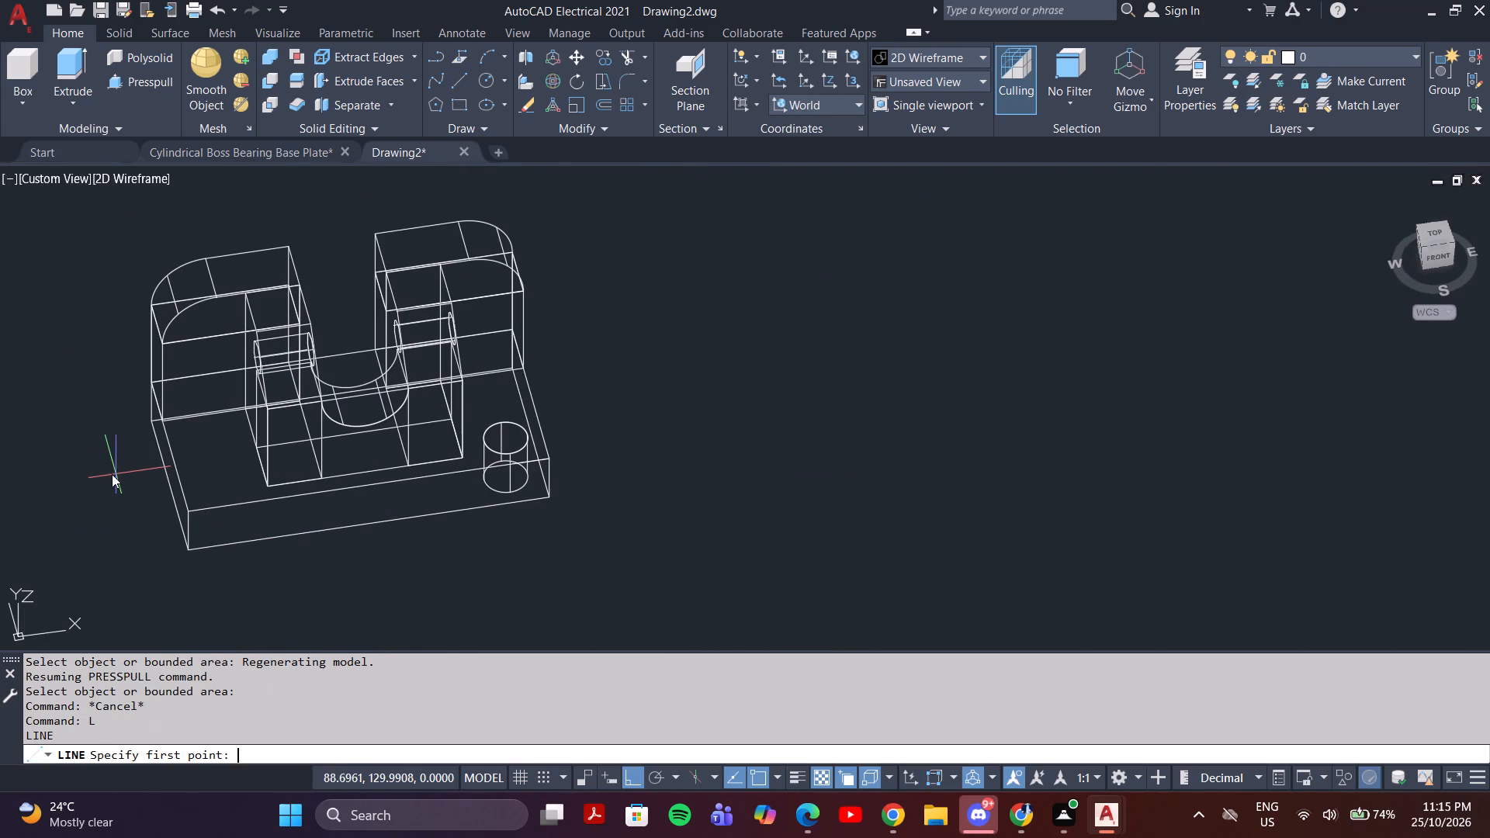
{"action": "left_click", "coordinate": [185, 511]}
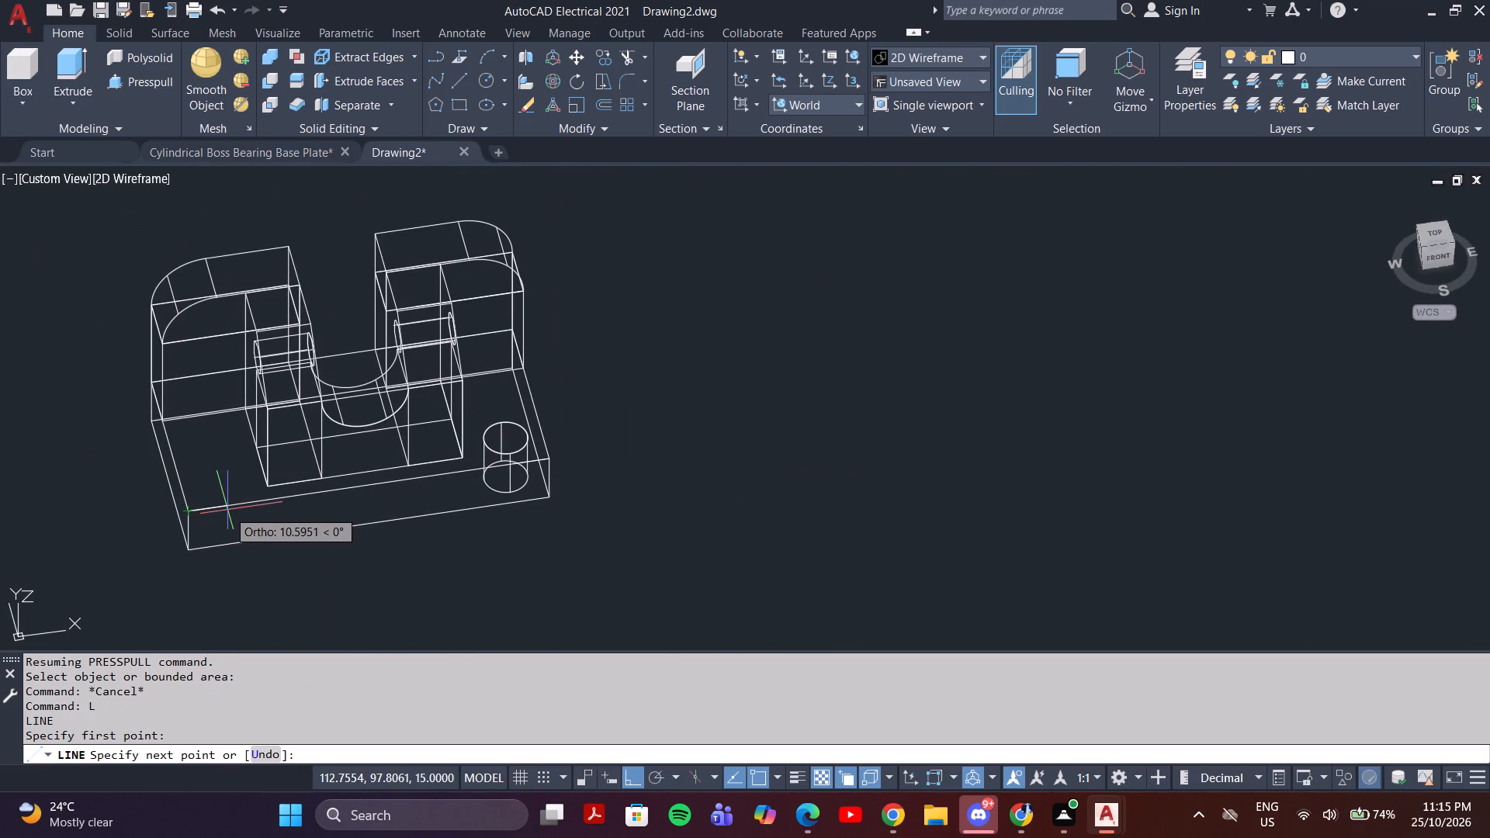
{"action": "key", "text": "1"}
{"action": "key", "text": "0"}
{"action": "key", "text": "Return"}
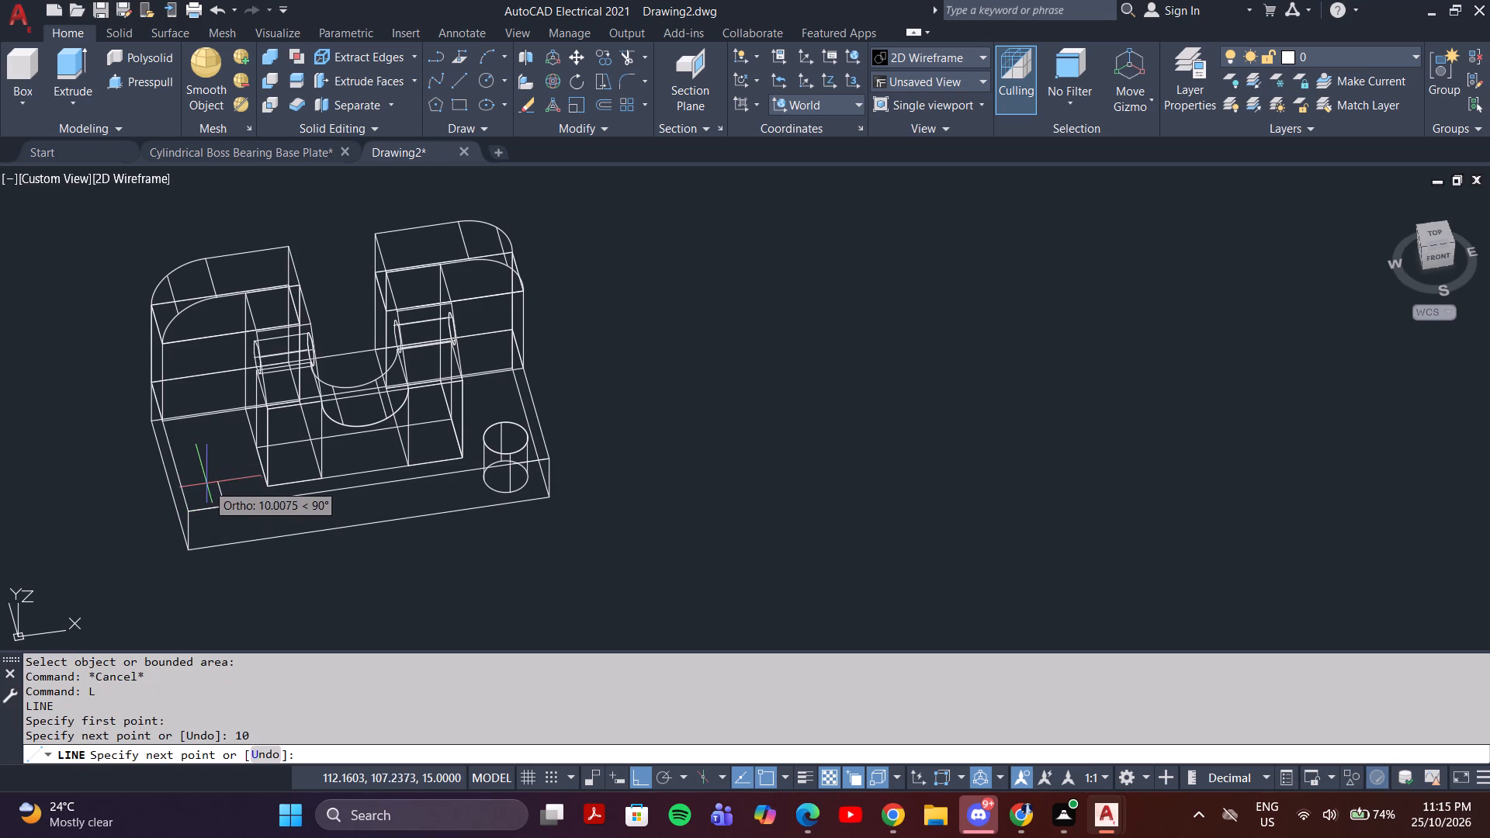
{"action": "type", "text": "1O"}
{"action": "key", "text": "Return"}
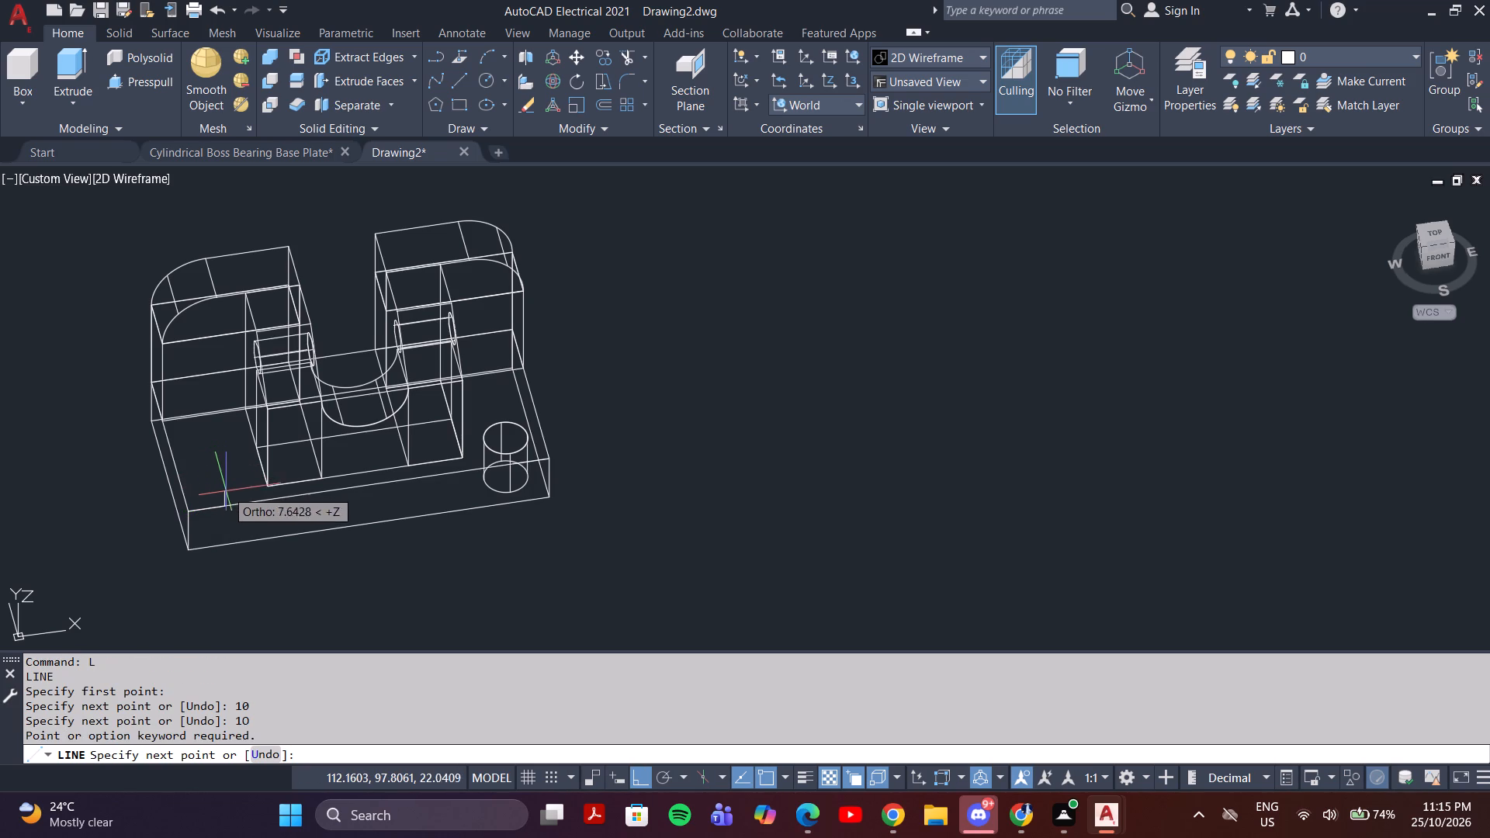
{"action": "key", "text": "Escape"}
Draw a 10-unit line inward across the base's top face from the end of the line on the front left edge.
{"action": "scroll", "coordinate": [226, 498], "scroll_direction": "up", "scroll_amount": 3}
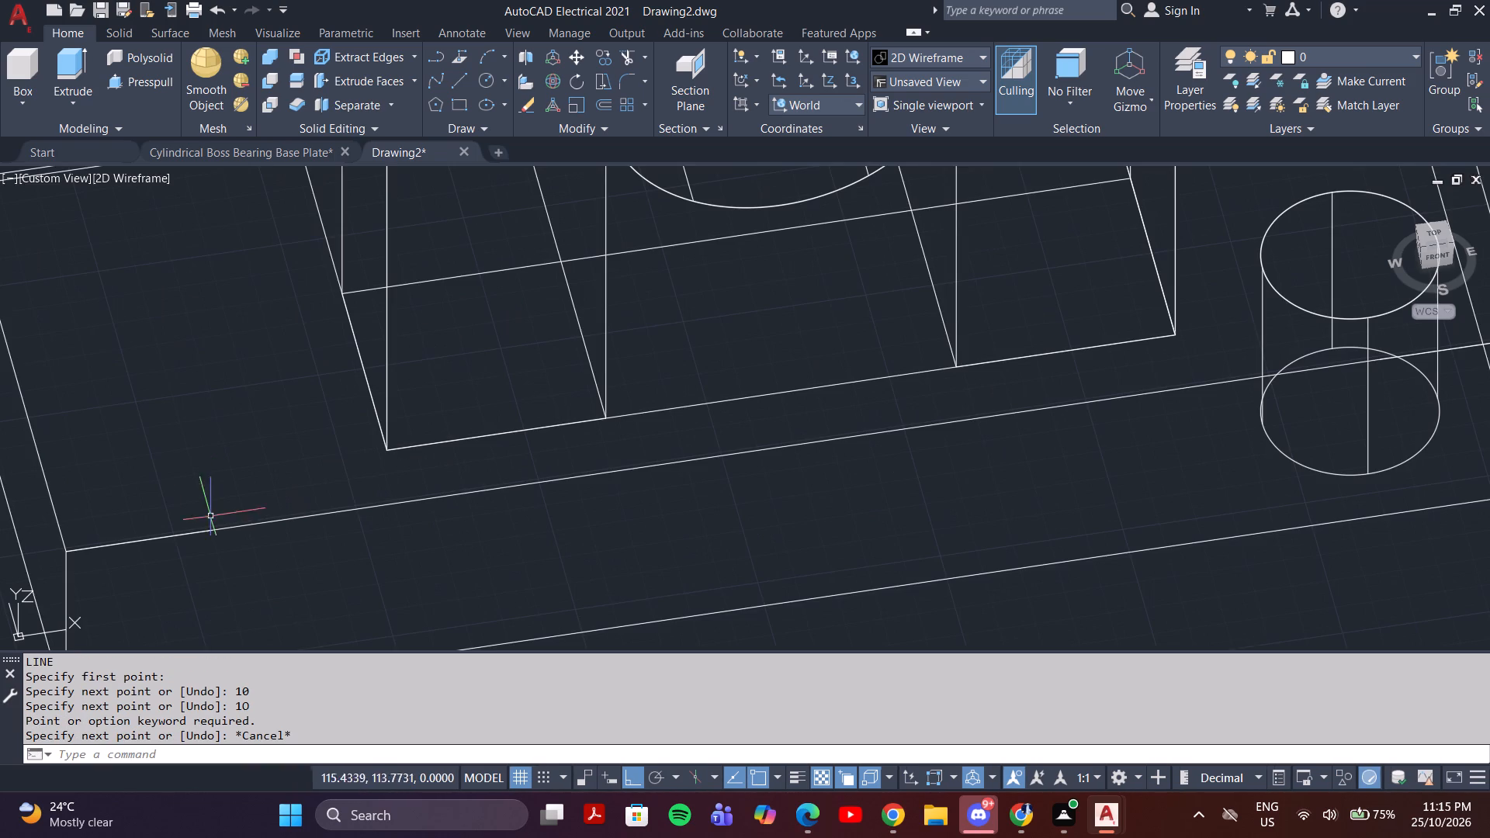
{"action": "key", "text": "l"}
{"action": "key", "text": "Return"}
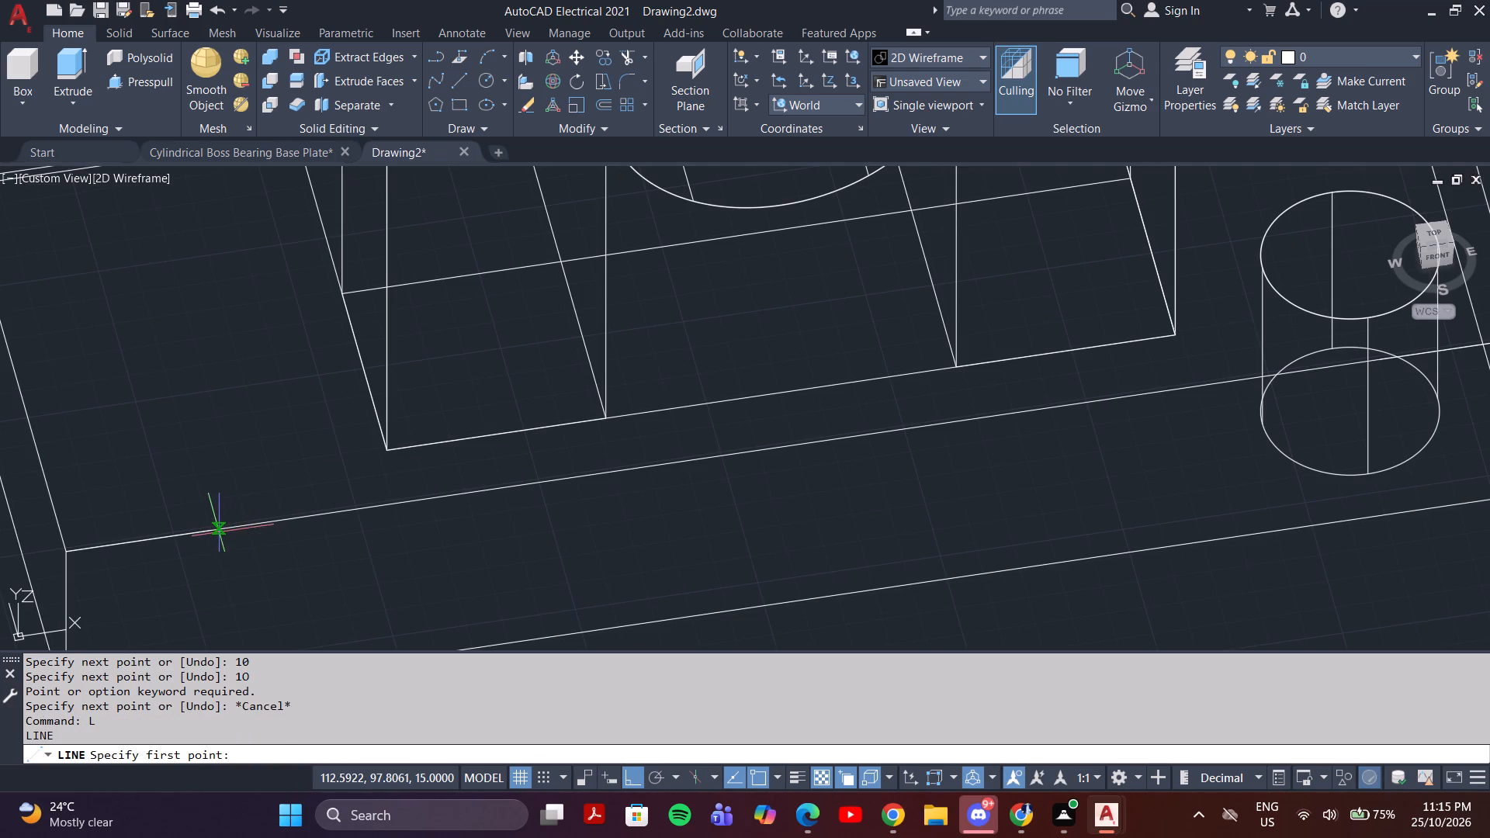
{"action": "left_click", "coordinate": [213, 531]}
{"action": "type", "text": "10"}
{"action": "key", "text": "Return"}
{"action": "key", "text": "Escape"}
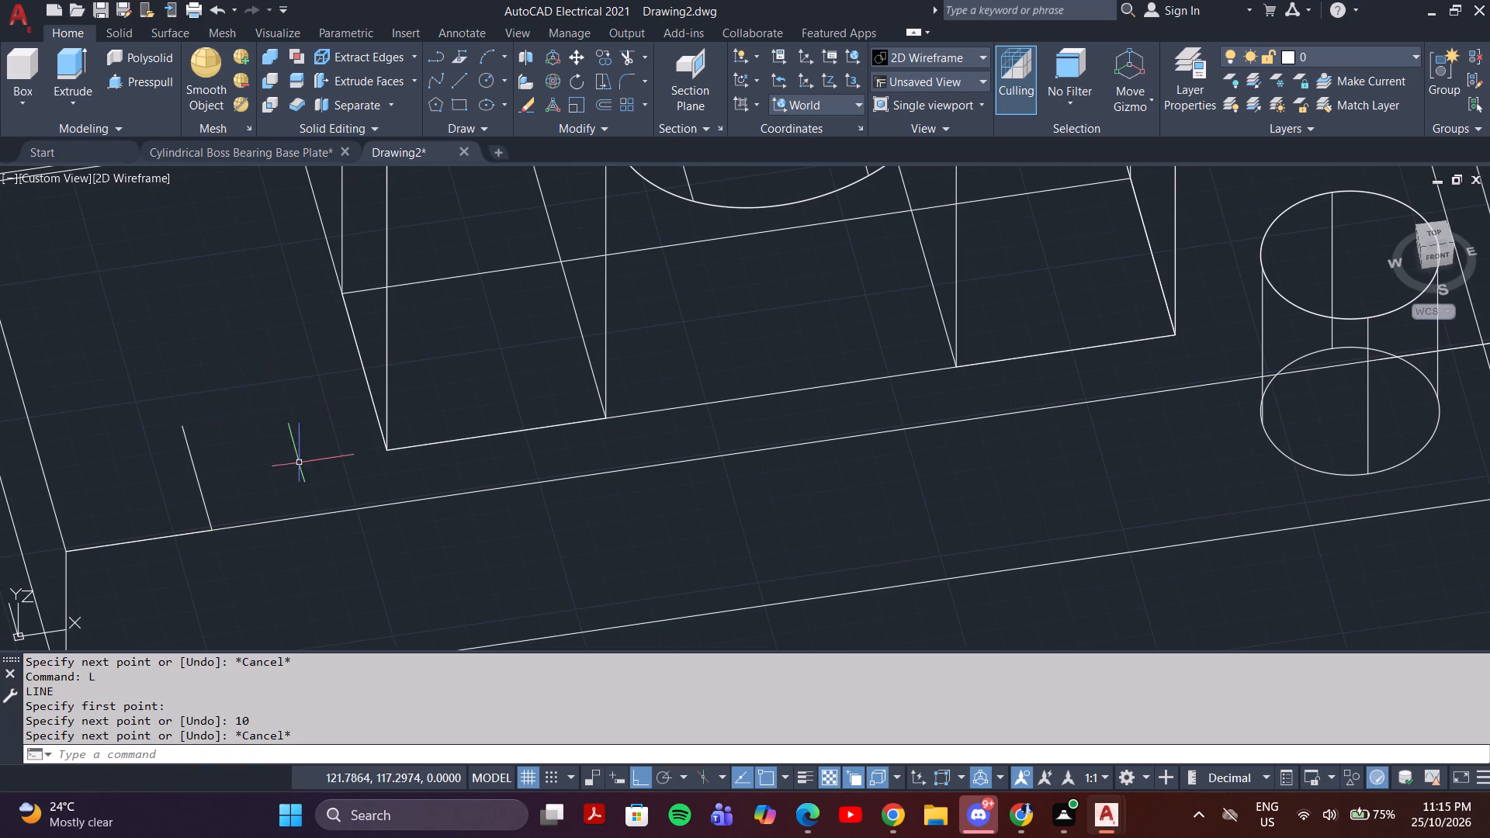
Draw a 12-diameter circle on the base's top face, centred on the inner end of the 10-unit line near the front left corner.
{"action": "middle_click_drag", "start_coordinate": [345, 451], "coordinate": [372, 473], "text": "shift"}
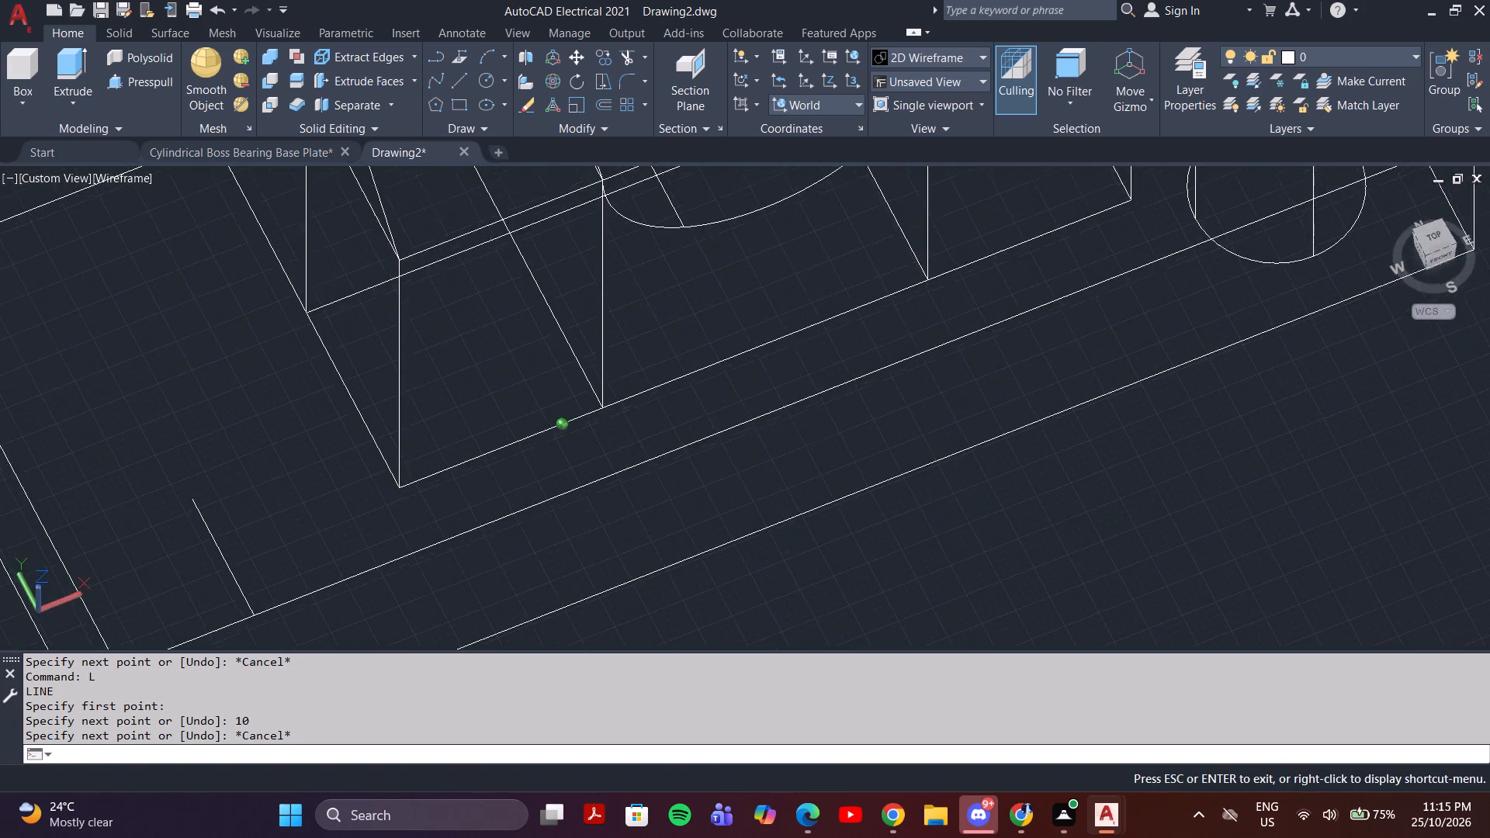
{"action": "middle_click_drag", "start_coordinate": [372, 473], "coordinate": [373, 453], "text": "shift"}
{"action": "middle_click_drag", "start_coordinate": [1322, 369], "coordinate": [1007, 455]}
{"action": "middle_click_drag", "start_coordinate": [1145, 293], "coordinate": [993, 368]}
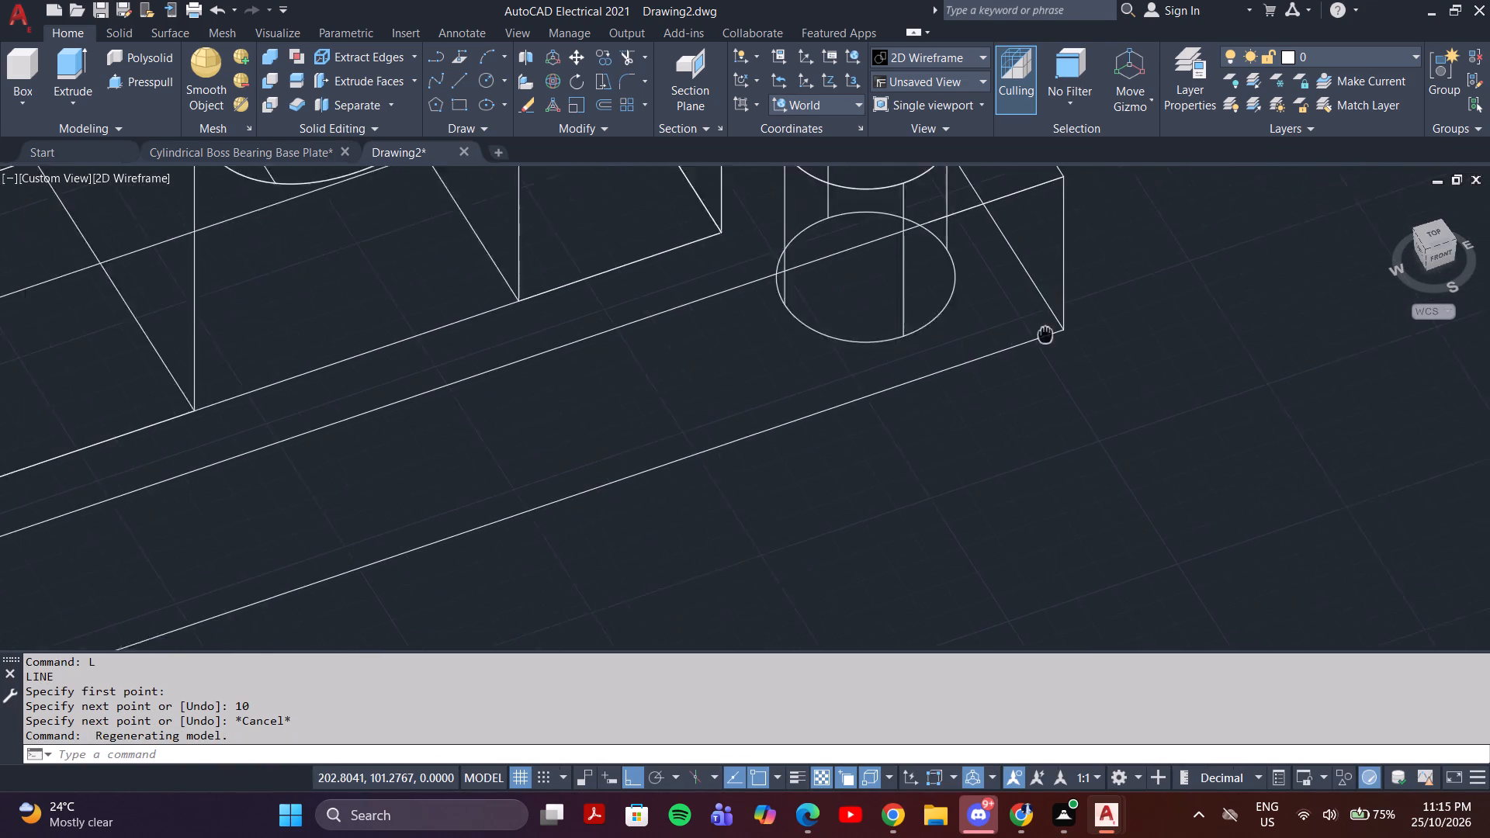
{"action": "middle_click_drag", "start_coordinate": [993, 368], "coordinate": [871, 416]}
{"action": "scroll", "coordinate": [837, 266], "scroll_direction": "down", "scroll_amount": 1}
{"action": "scroll", "coordinate": [449, 312], "scroll_direction": "down", "scroll_amount": 2}
{"action": "middle_click_drag", "start_coordinate": [331, 361], "coordinate": [394, 371]}
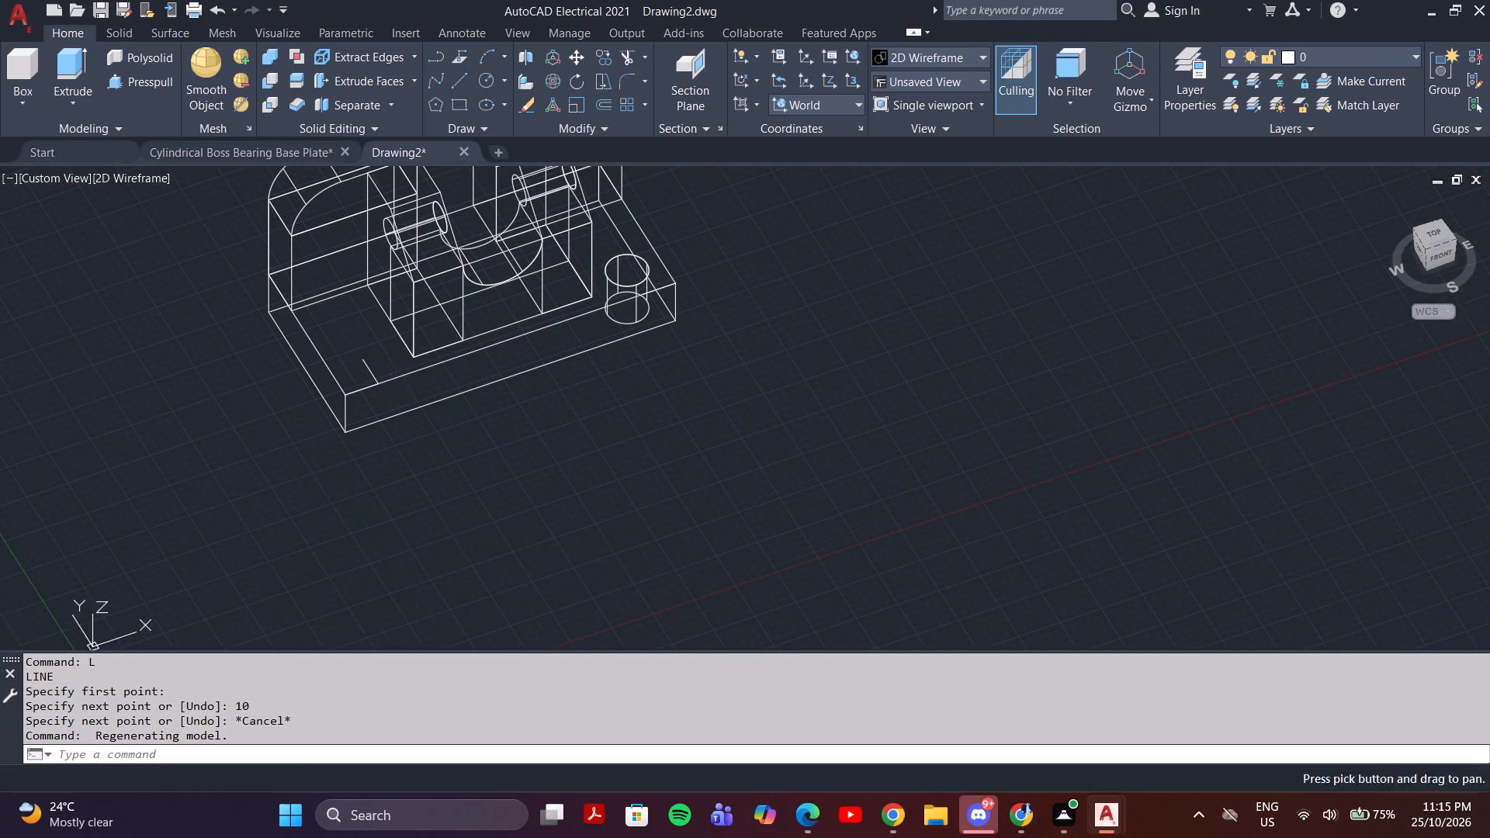
{"action": "key", "text": "c"}
{"action": "key", "text": "Return"}
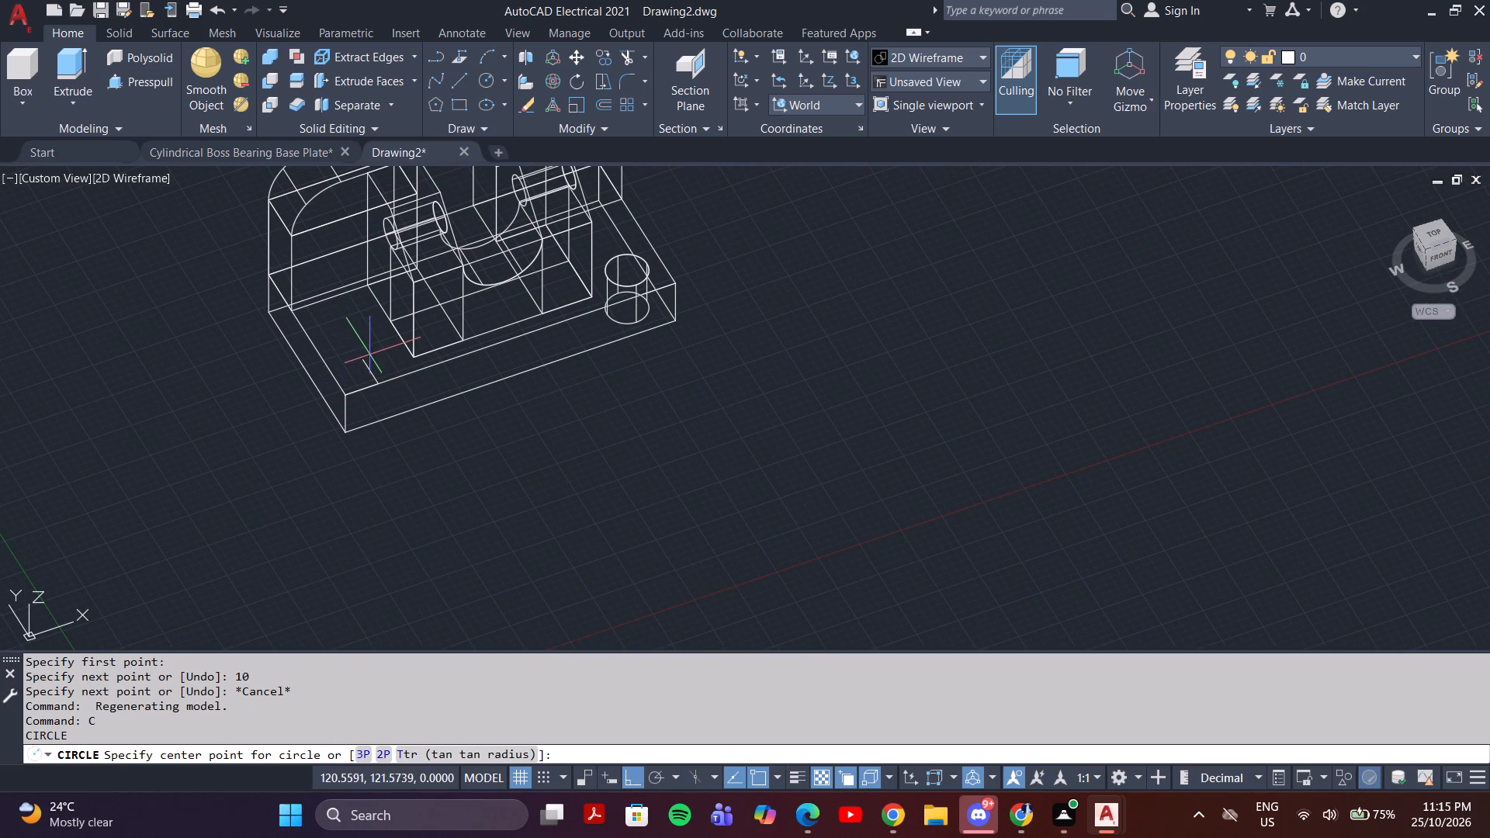
{"action": "left_click", "coordinate": [362, 358]}
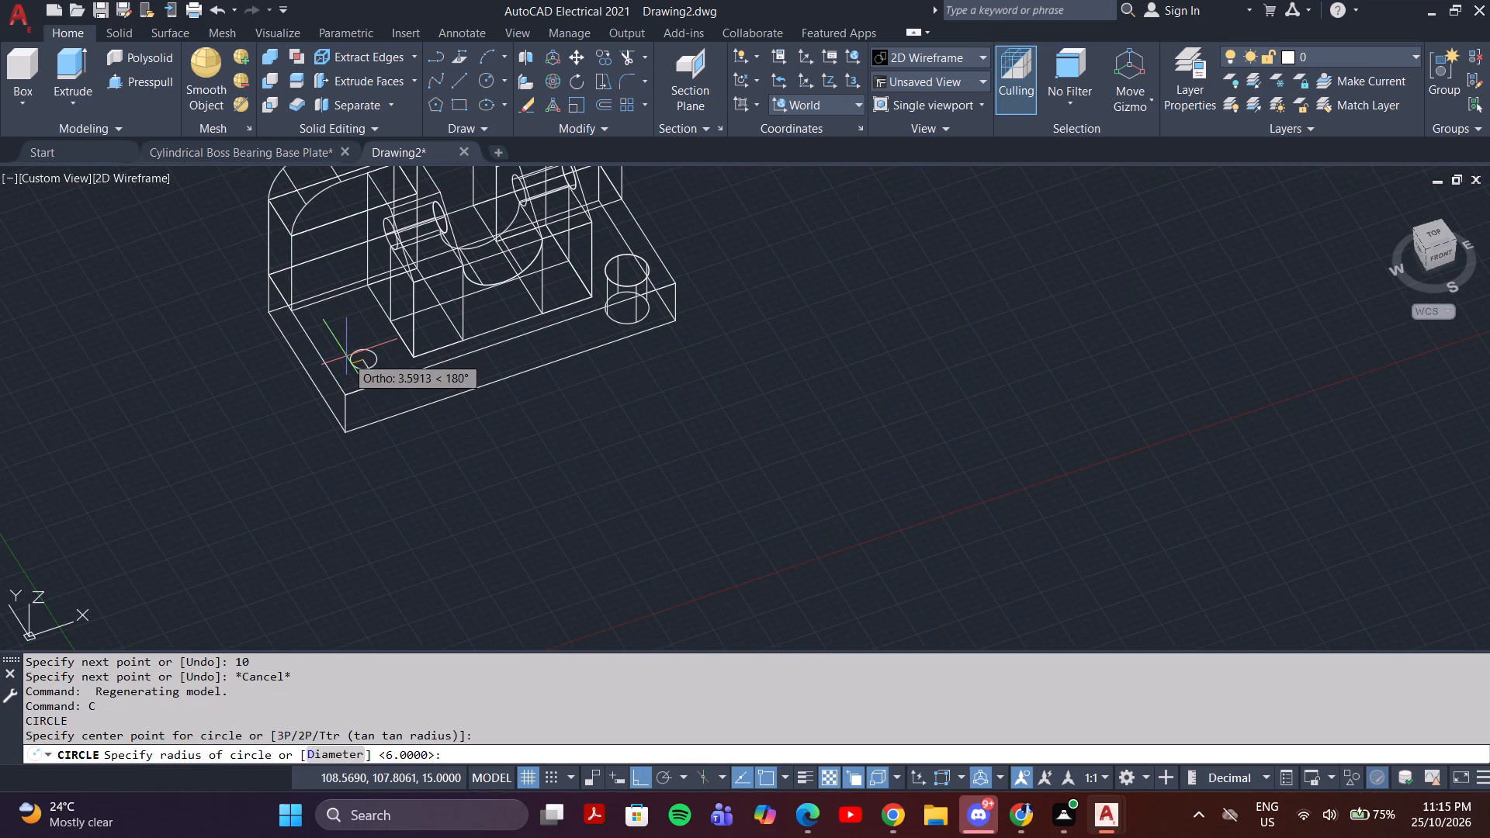
{"action": "key", "text": "d"}
{"action": "key", "text": "Return"}
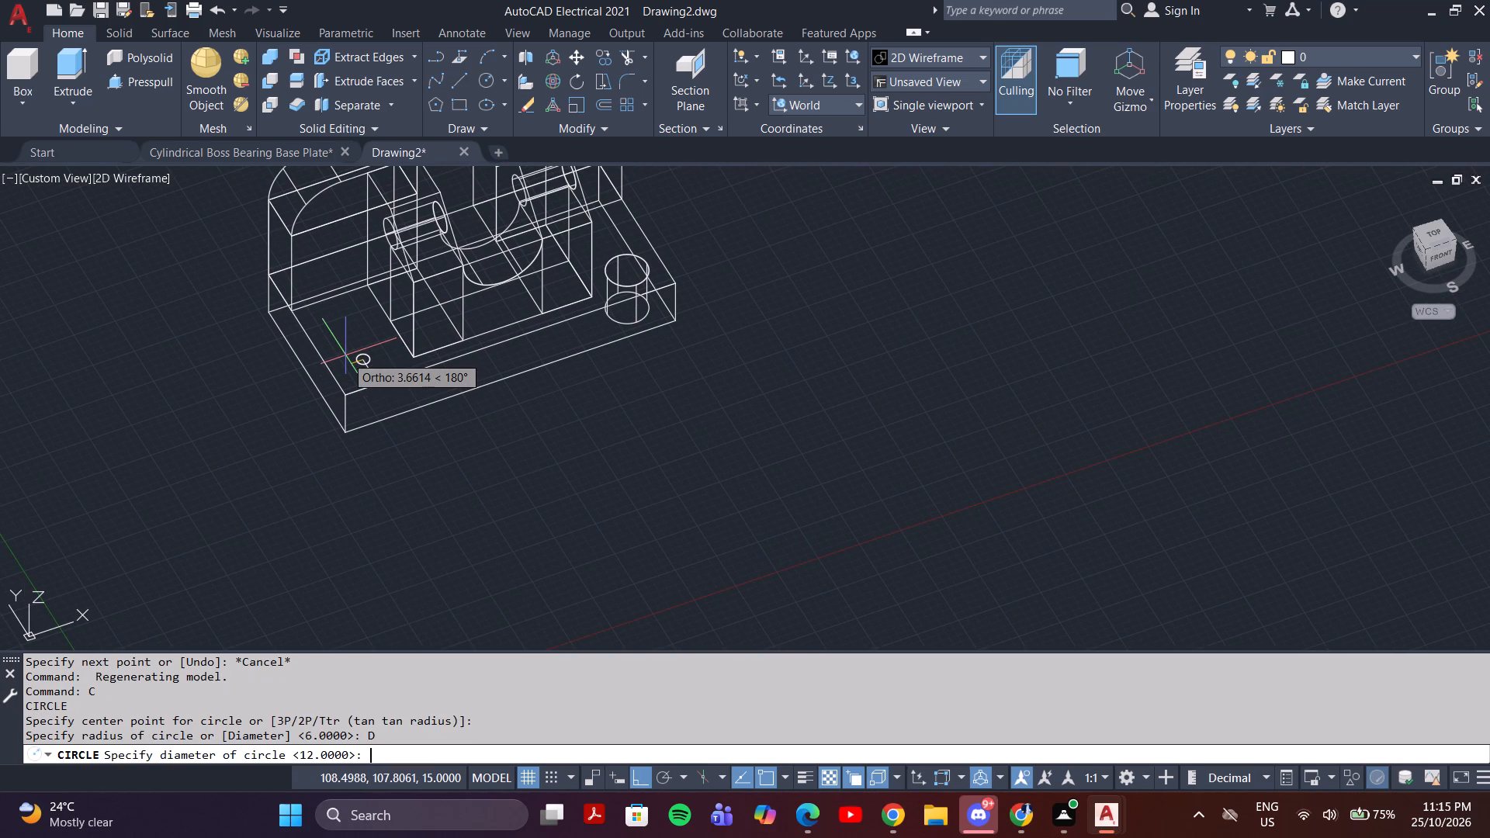
{"action": "type", "text": "12"}
{"action": "key", "text": "Return"}
Delete the 10-unit construction line running into the new circle.
{"action": "scroll", "coordinate": [366, 375], "scroll_direction": "up", "scroll_amount": 1}
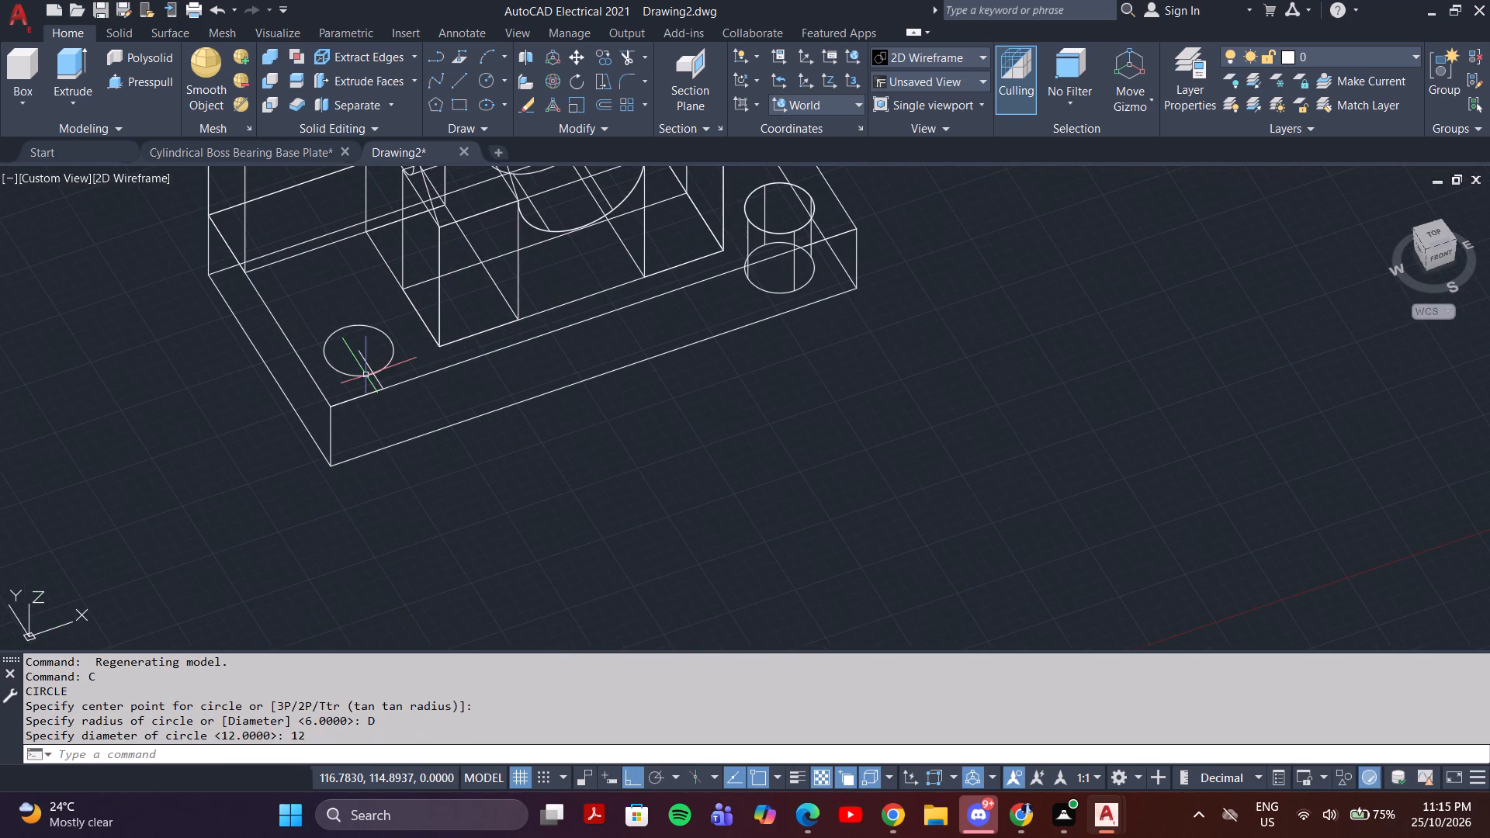
{"action": "left_click", "coordinate": [370, 362]}
{"action": "key", "text": "Delete"}
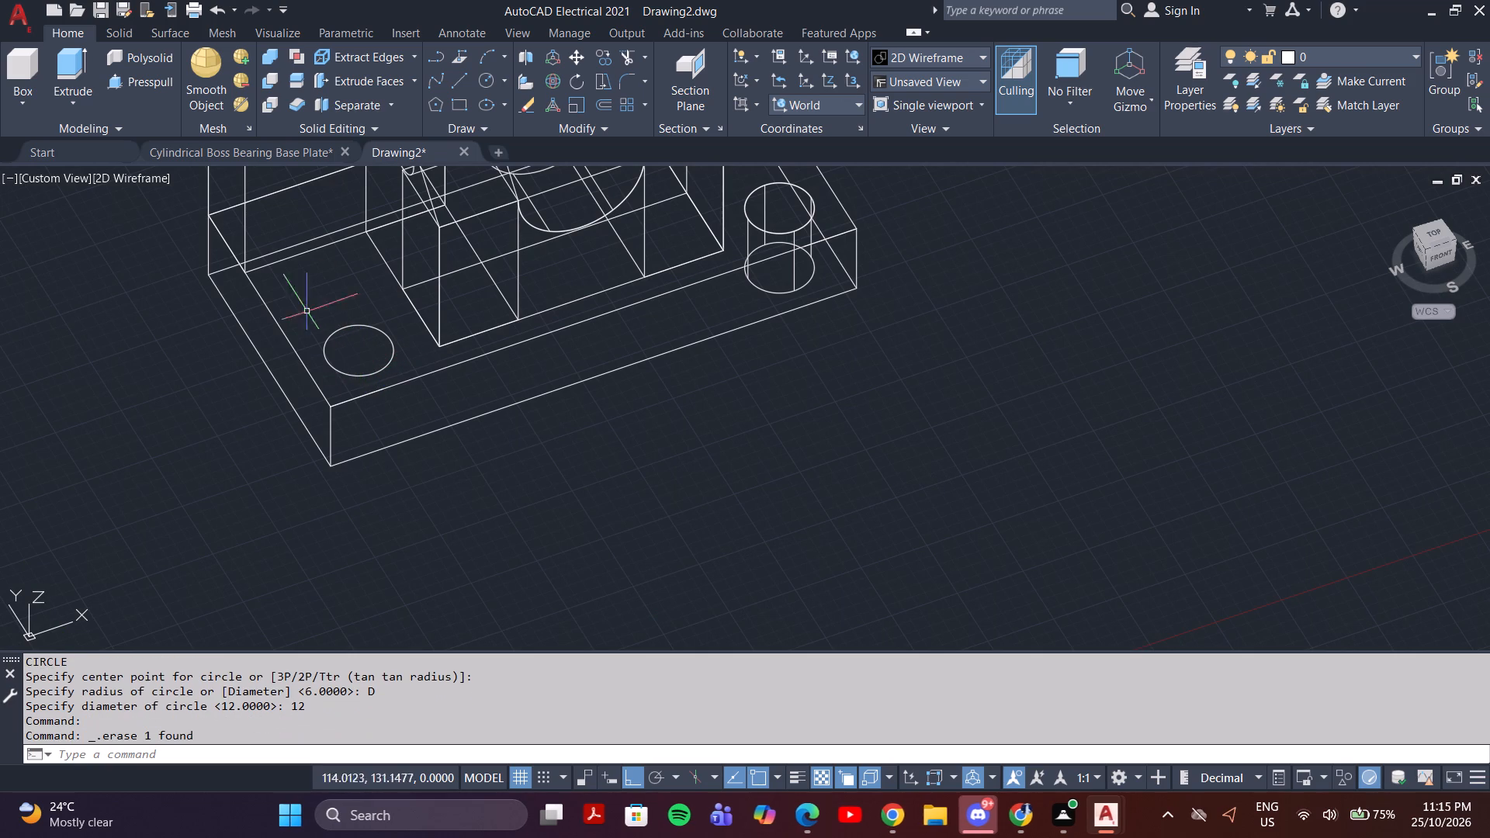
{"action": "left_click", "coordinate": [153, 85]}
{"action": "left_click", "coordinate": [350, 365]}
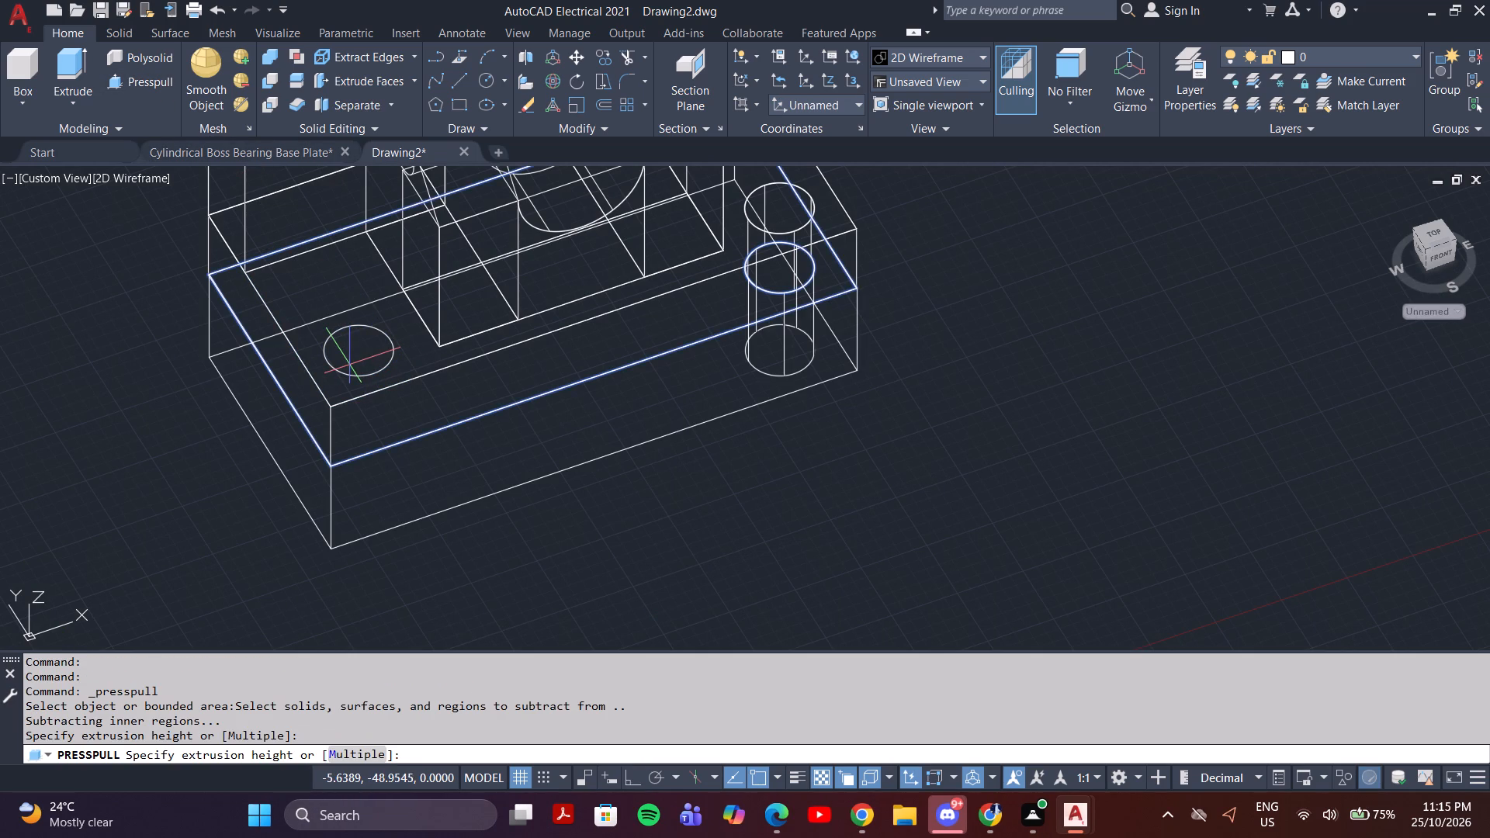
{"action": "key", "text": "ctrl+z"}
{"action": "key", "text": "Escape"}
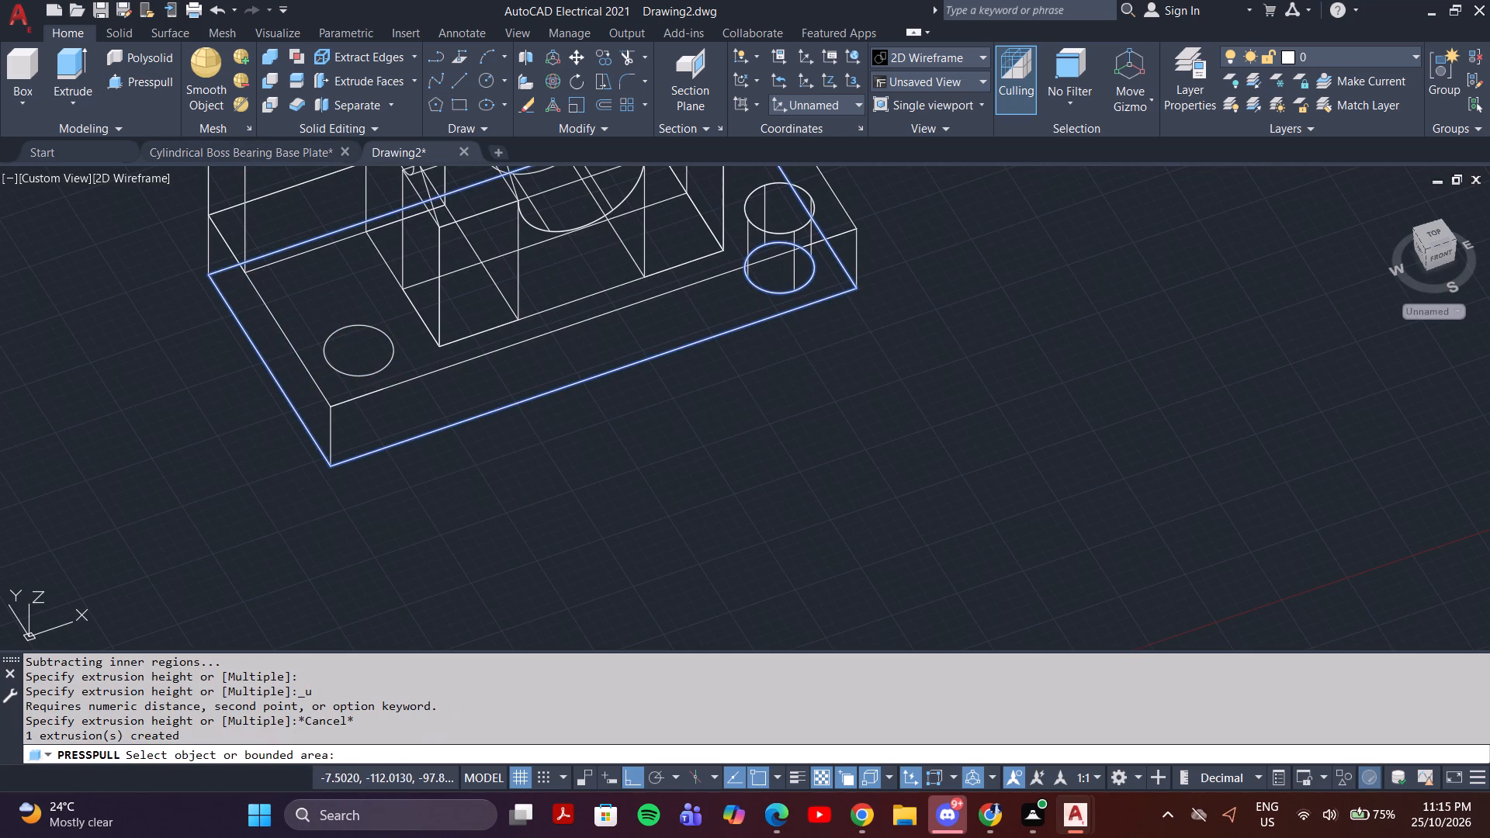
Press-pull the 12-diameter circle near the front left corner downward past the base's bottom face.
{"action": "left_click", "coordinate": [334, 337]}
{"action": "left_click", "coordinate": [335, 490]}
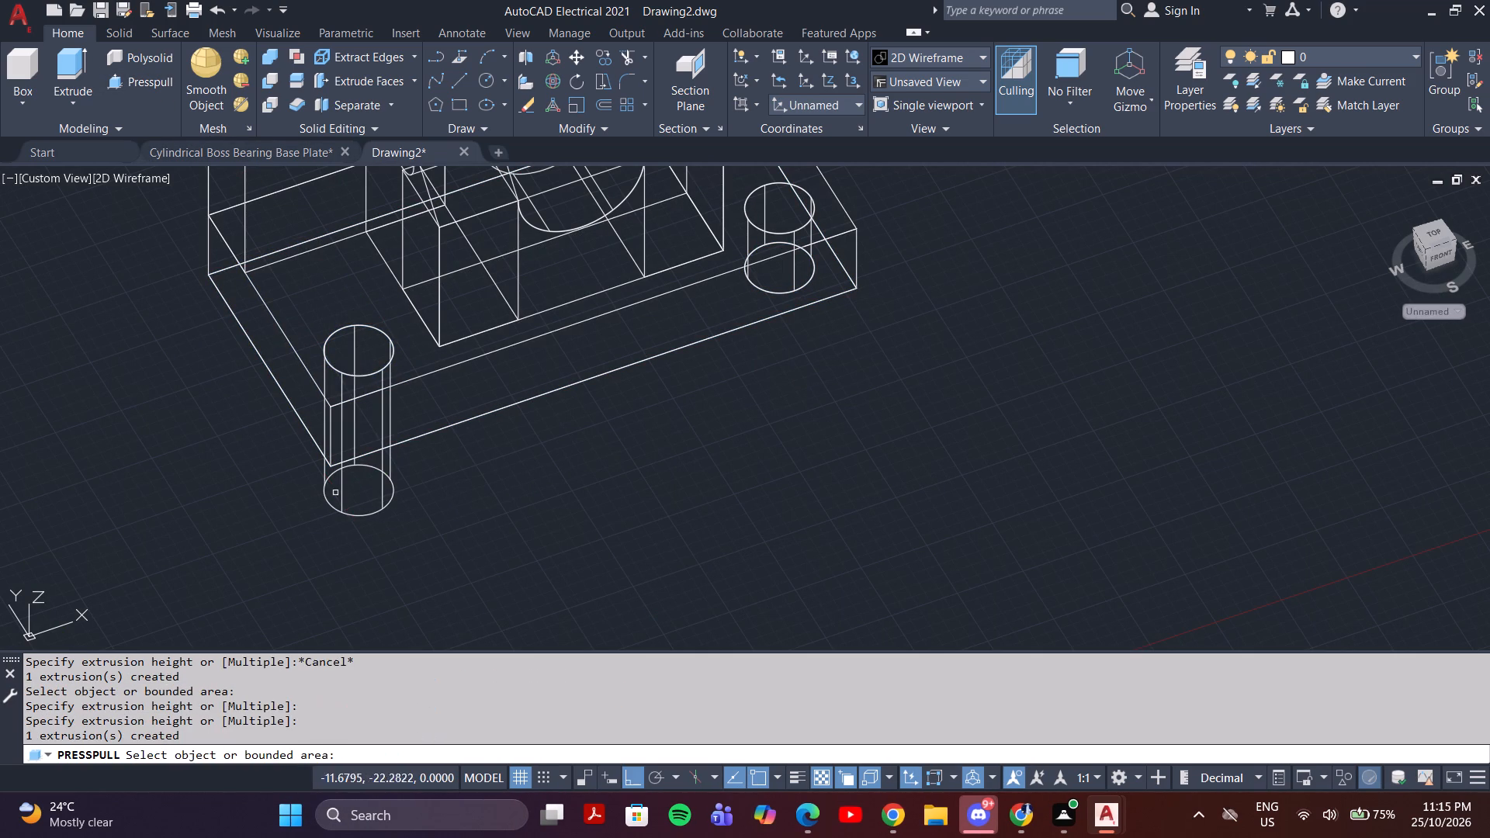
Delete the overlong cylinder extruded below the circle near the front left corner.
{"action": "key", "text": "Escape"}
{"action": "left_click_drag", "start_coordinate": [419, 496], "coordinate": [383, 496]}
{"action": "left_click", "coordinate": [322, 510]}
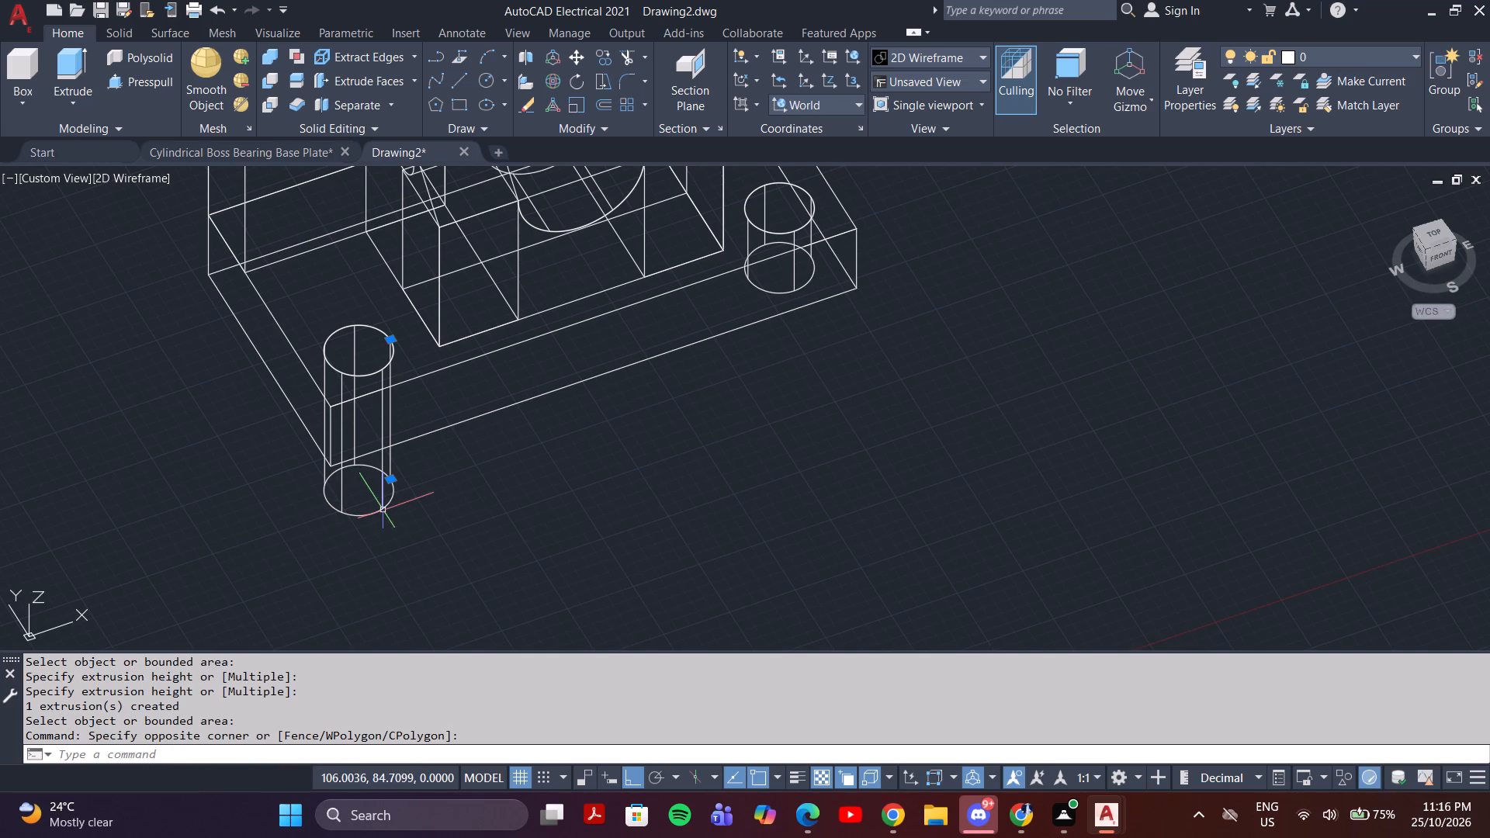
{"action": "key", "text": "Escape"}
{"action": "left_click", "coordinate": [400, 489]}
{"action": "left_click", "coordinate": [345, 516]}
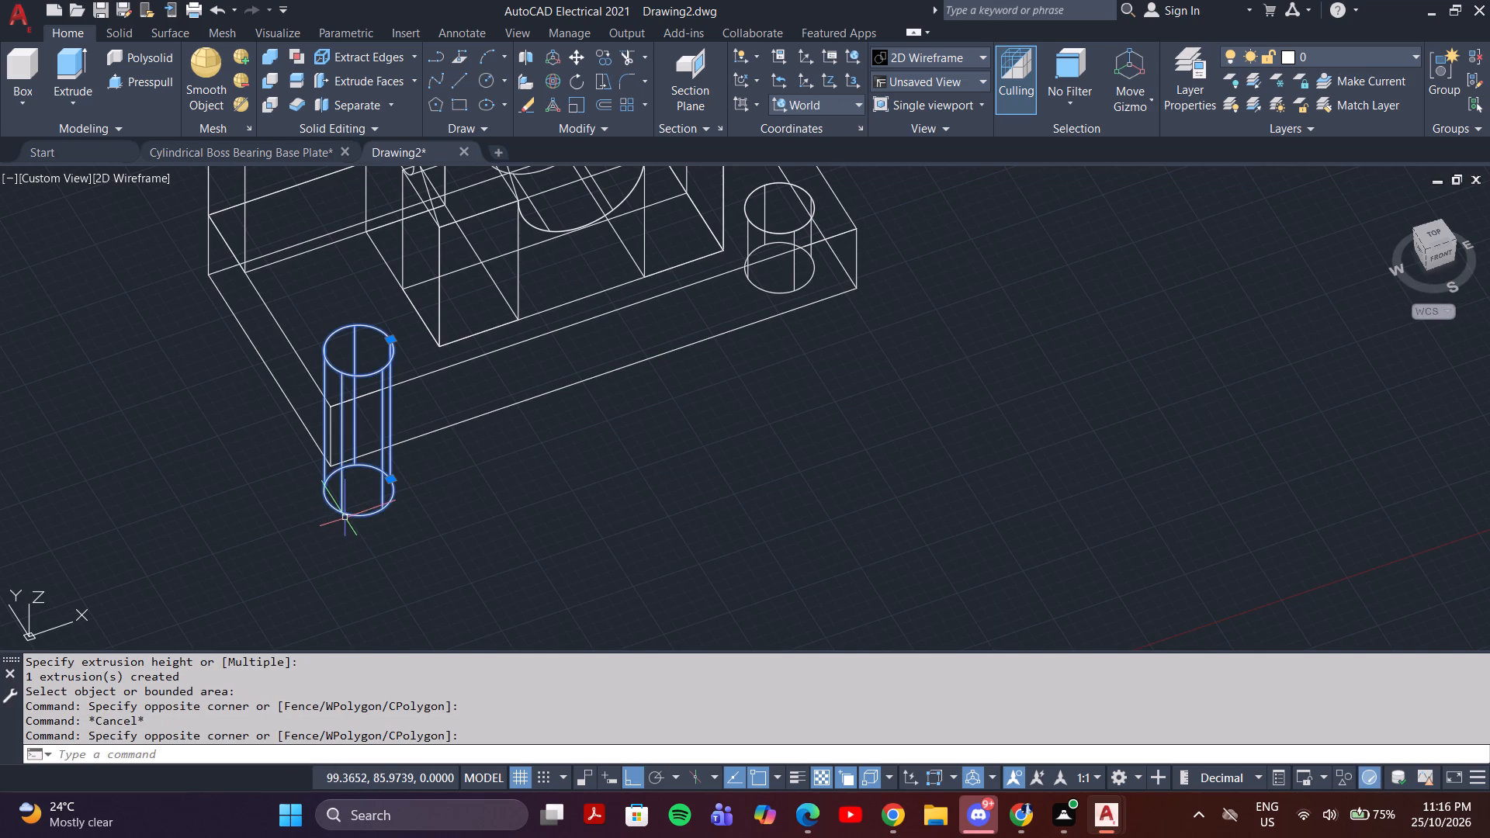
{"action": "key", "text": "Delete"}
Press-pull the 12-diameter circle near the front left corner down through the full thickness of the base.
{"action": "left_click", "coordinate": [151, 85]}
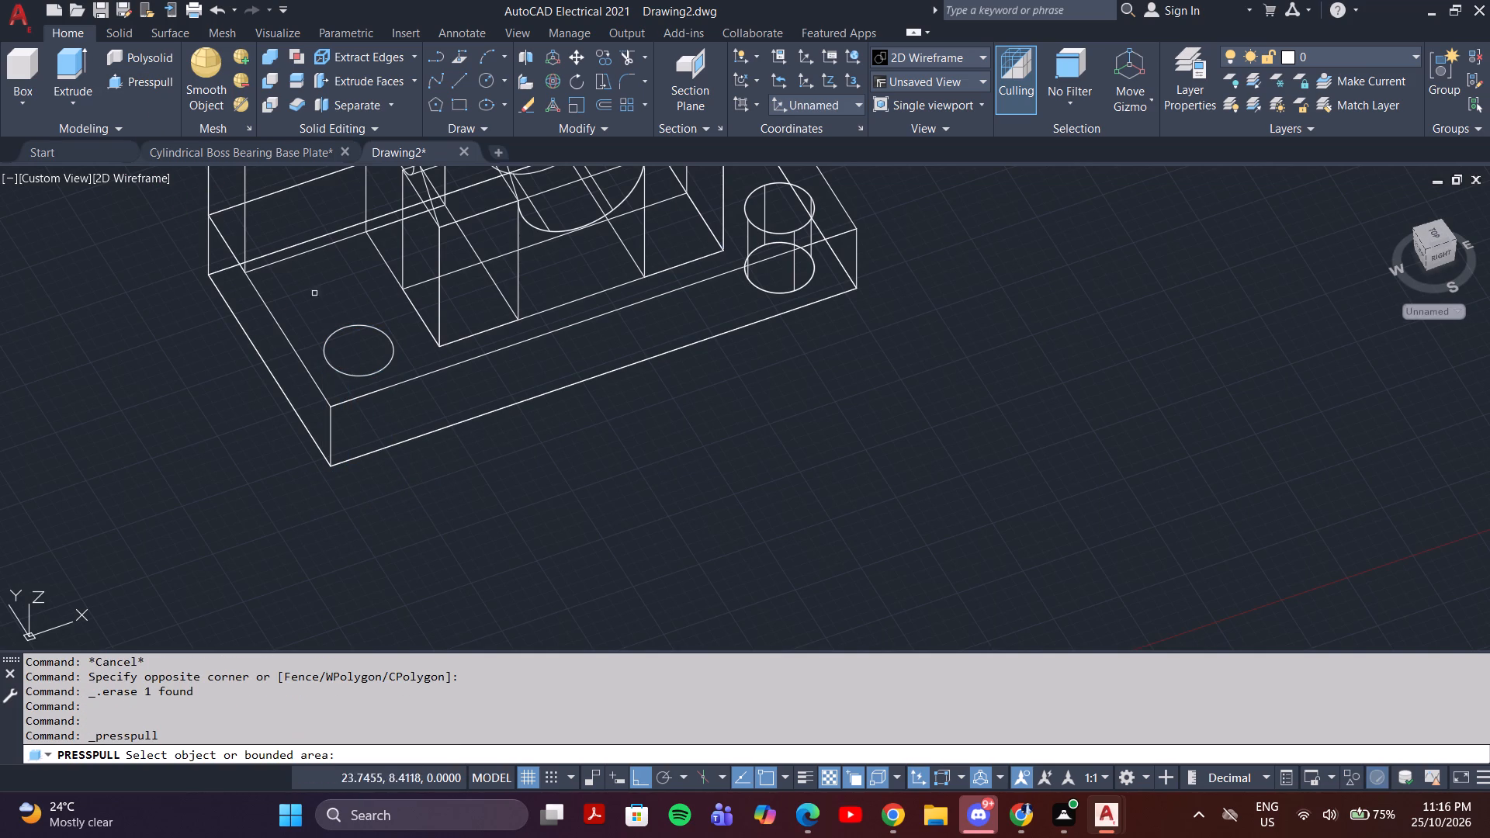
{"action": "left_click", "coordinate": [339, 336]}
{"action": "left_click_drag", "start_coordinate": [388, 524], "coordinate": [394, 556]}
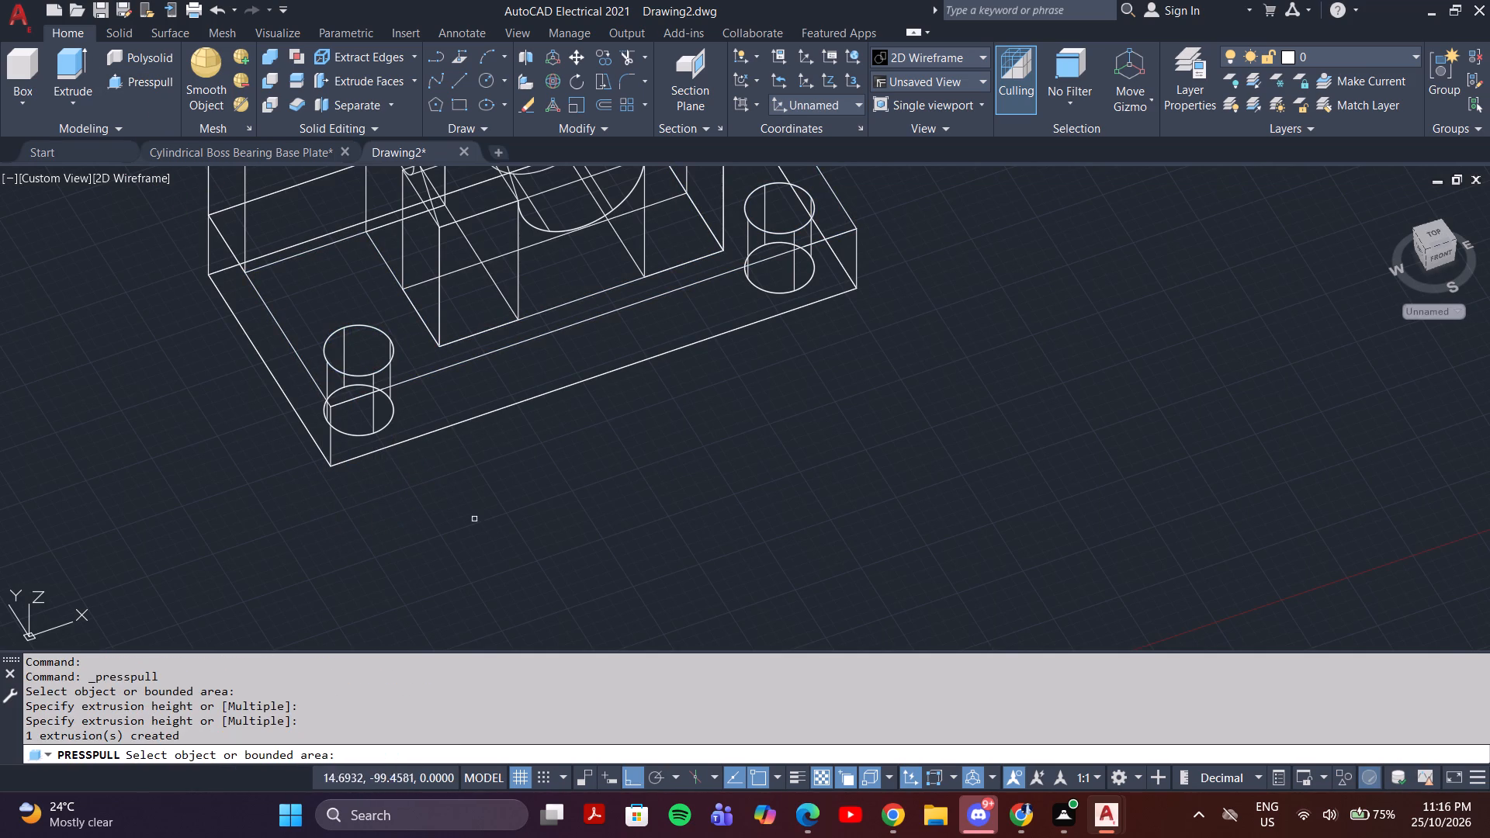
{"action": "middle_click_drag", "start_coordinate": [501, 511], "coordinate": [428, 443], "text": "shift"}
{"action": "scroll", "coordinate": [501, 511], "scroll_direction": "up", "scroll_amount": 1, "text": "shift"}
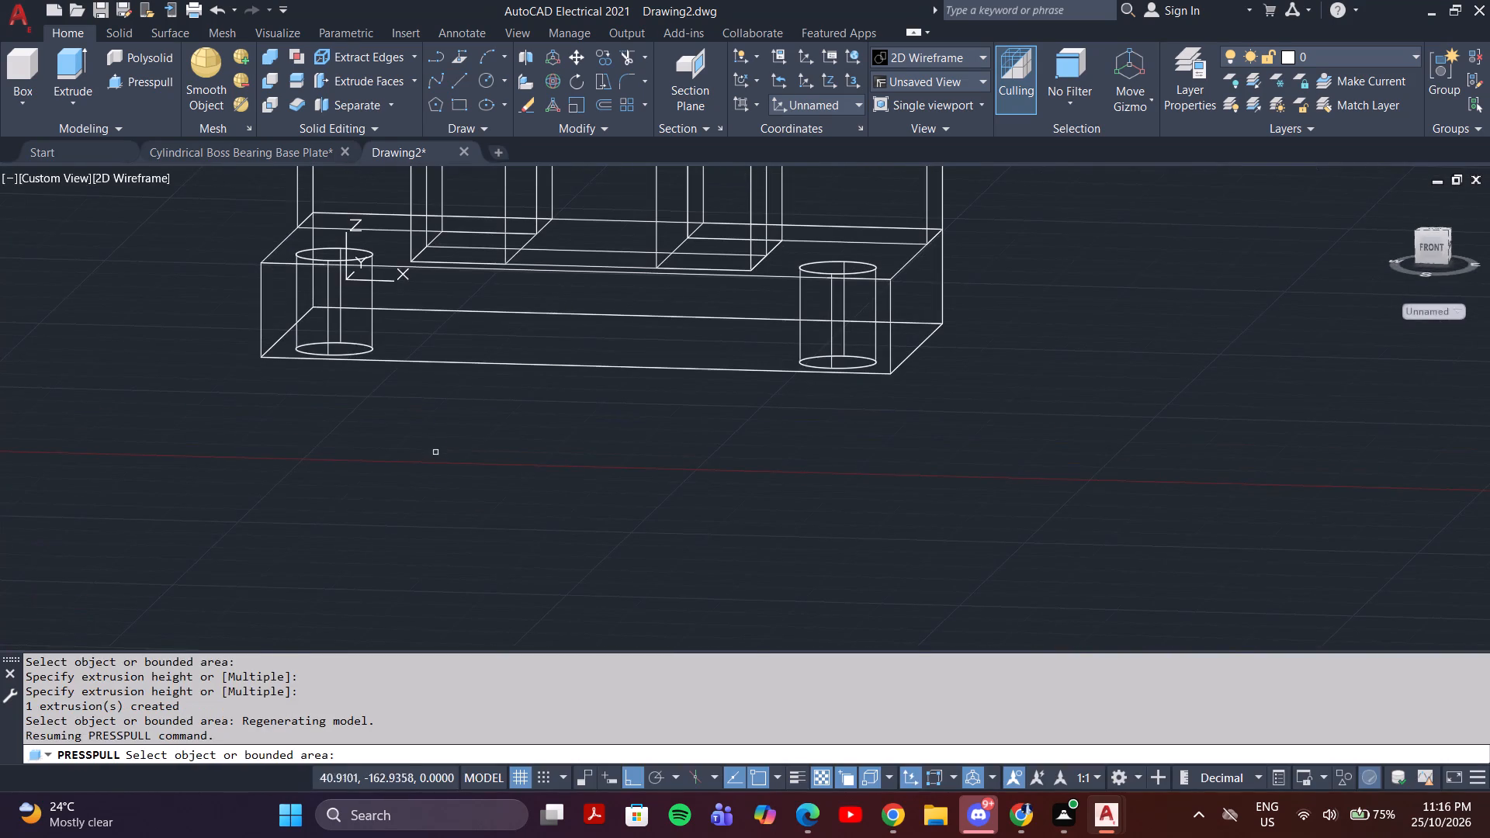
{"action": "key", "text": "Escape"}
Set the viewport's visual style to Conceptual.
{"action": "left_click", "coordinate": [122, 178]}
{"action": "left_click", "coordinate": [130, 182]}
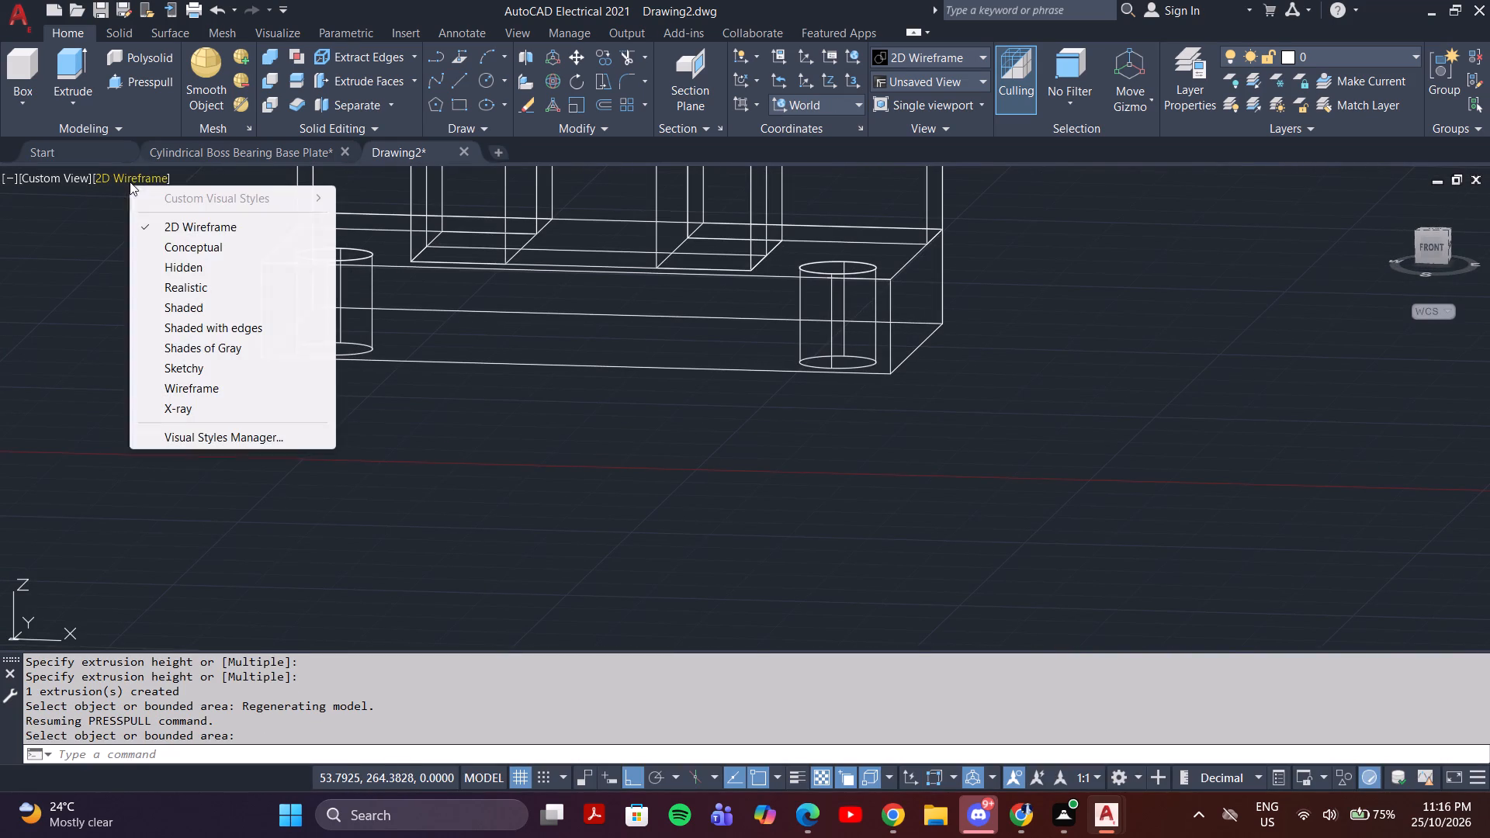
{"action": "left_click", "coordinate": [174, 241]}
Examine the shaded model from the front, sides and above, checking the base holes, support holes and notch.
{"action": "middle_click_drag", "start_coordinate": [801, 567], "coordinate": [792, 601], "text": "shift"}
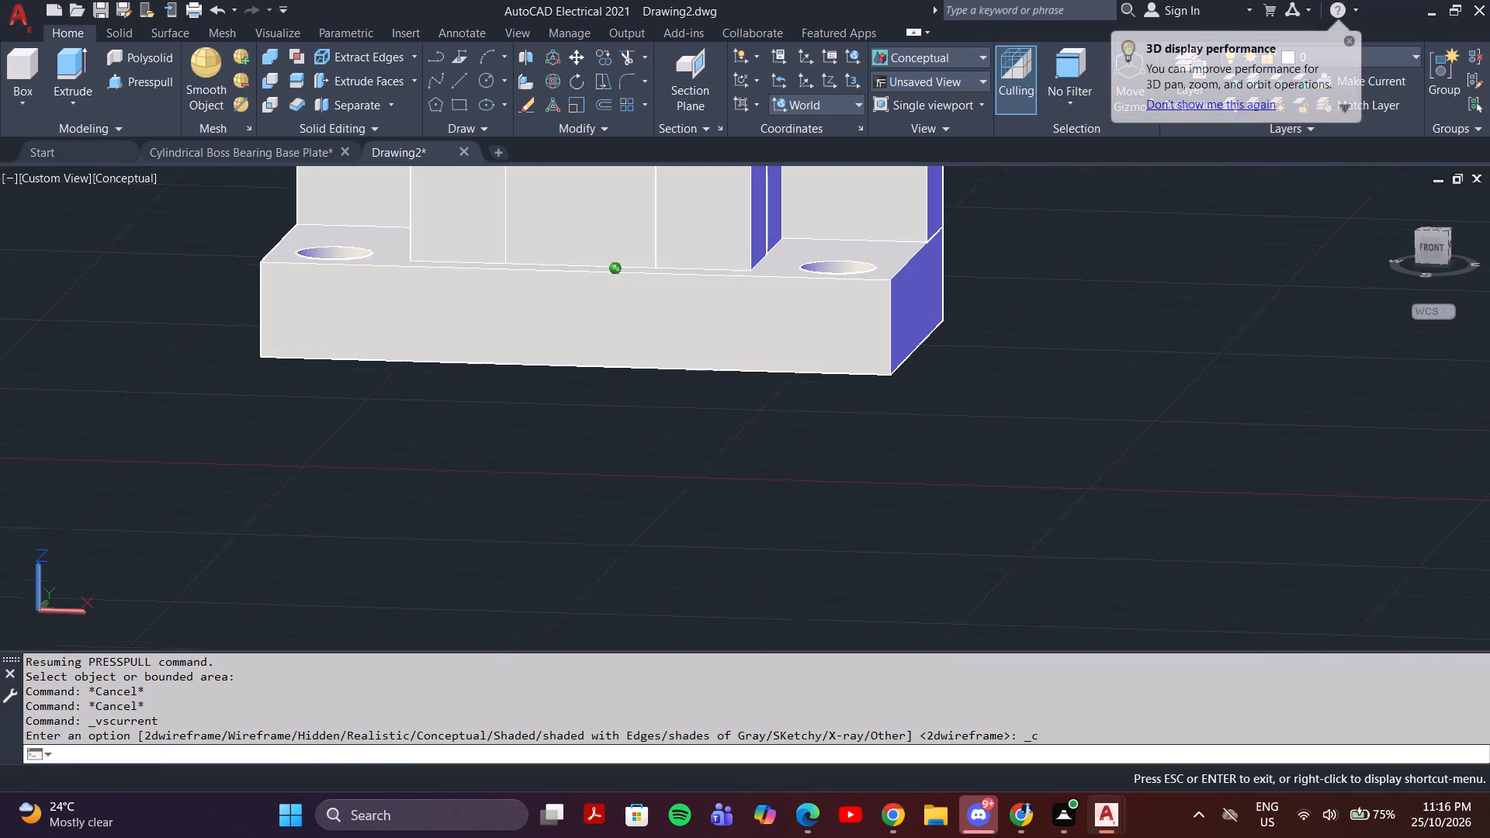
{"action": "middle_click_drag", "start_coordinate": [792, 601], "coordinate": [778, 654], "text": "shift"}
{"action": "scroll", "coordinate": [800, 411], "scroll_direction": "down", "scroll_amount": 2}
{"action": "middle_click_drag", "start_coordinate": [771, 386], "coordinate": [813, 297], "text": "shift"}
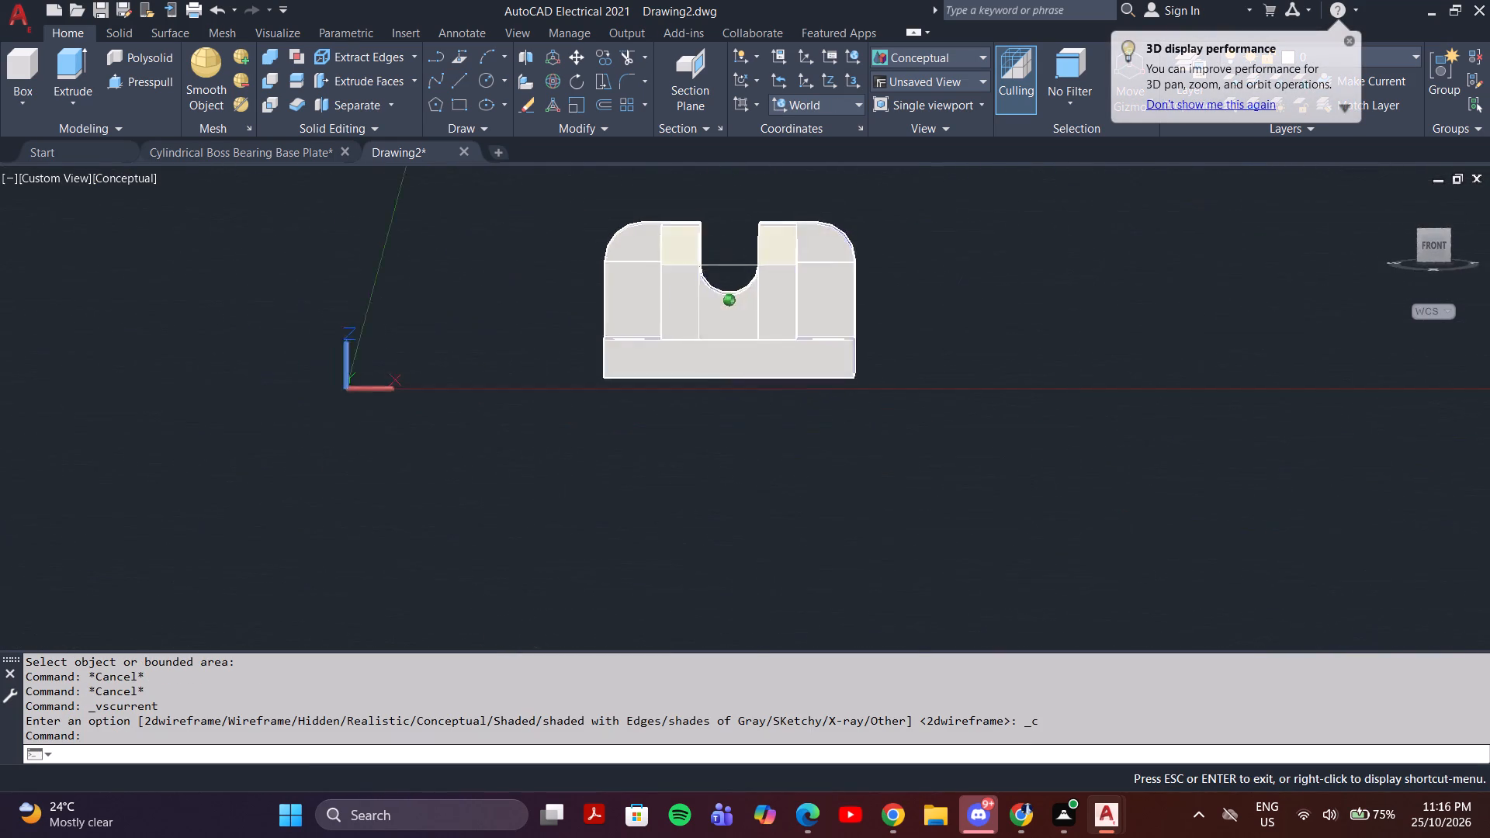
{"action": "middle_click_drag", "start_coordinate": [813, 297], "coordinate": [894, 390], "text": "shift"}
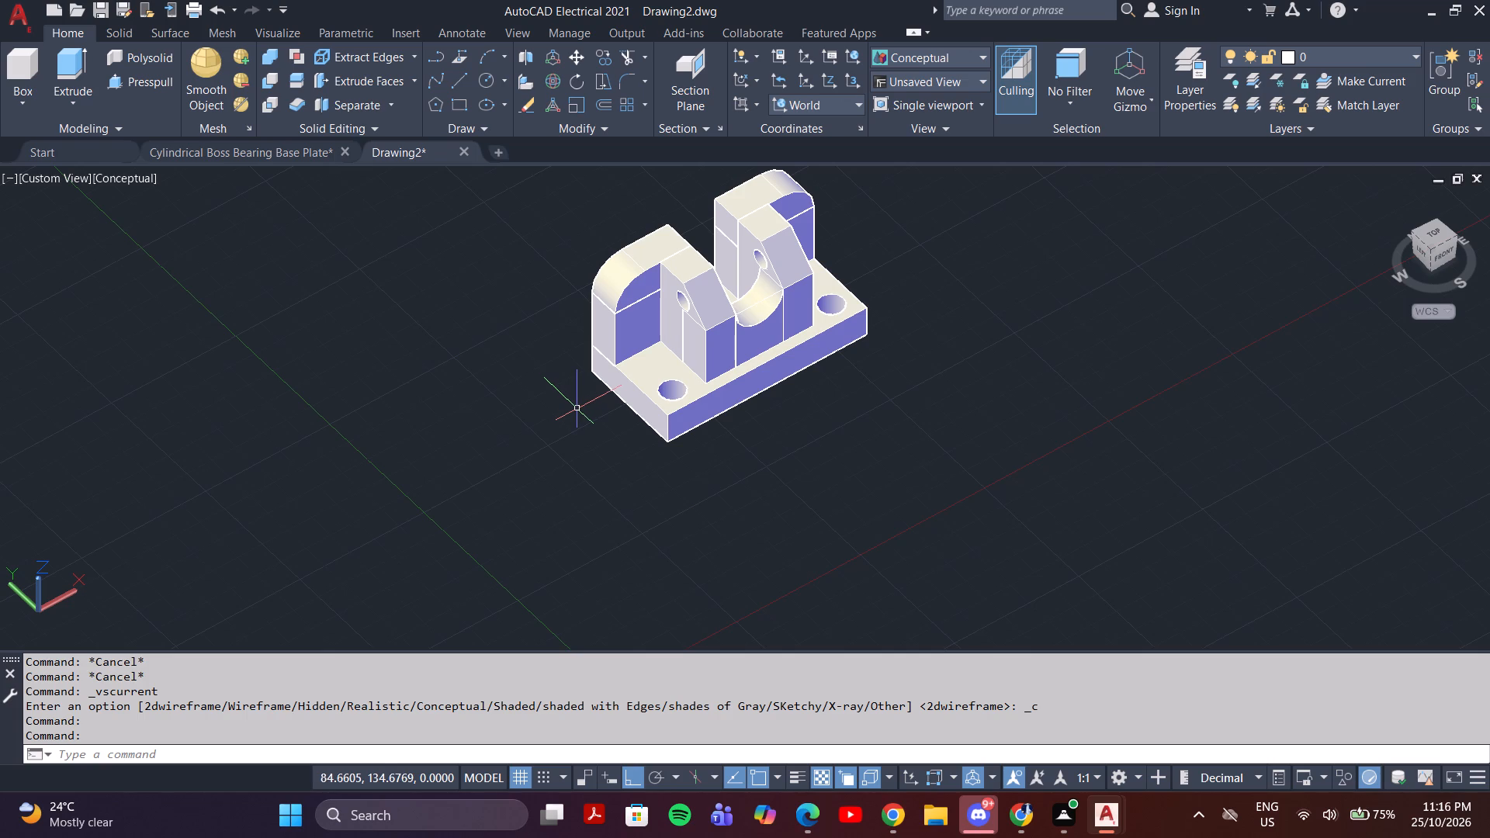
{"action": "middle_click_drag", "start_coordinate": [882, 321], "coordinate": [657, 310], "text": "shift"}
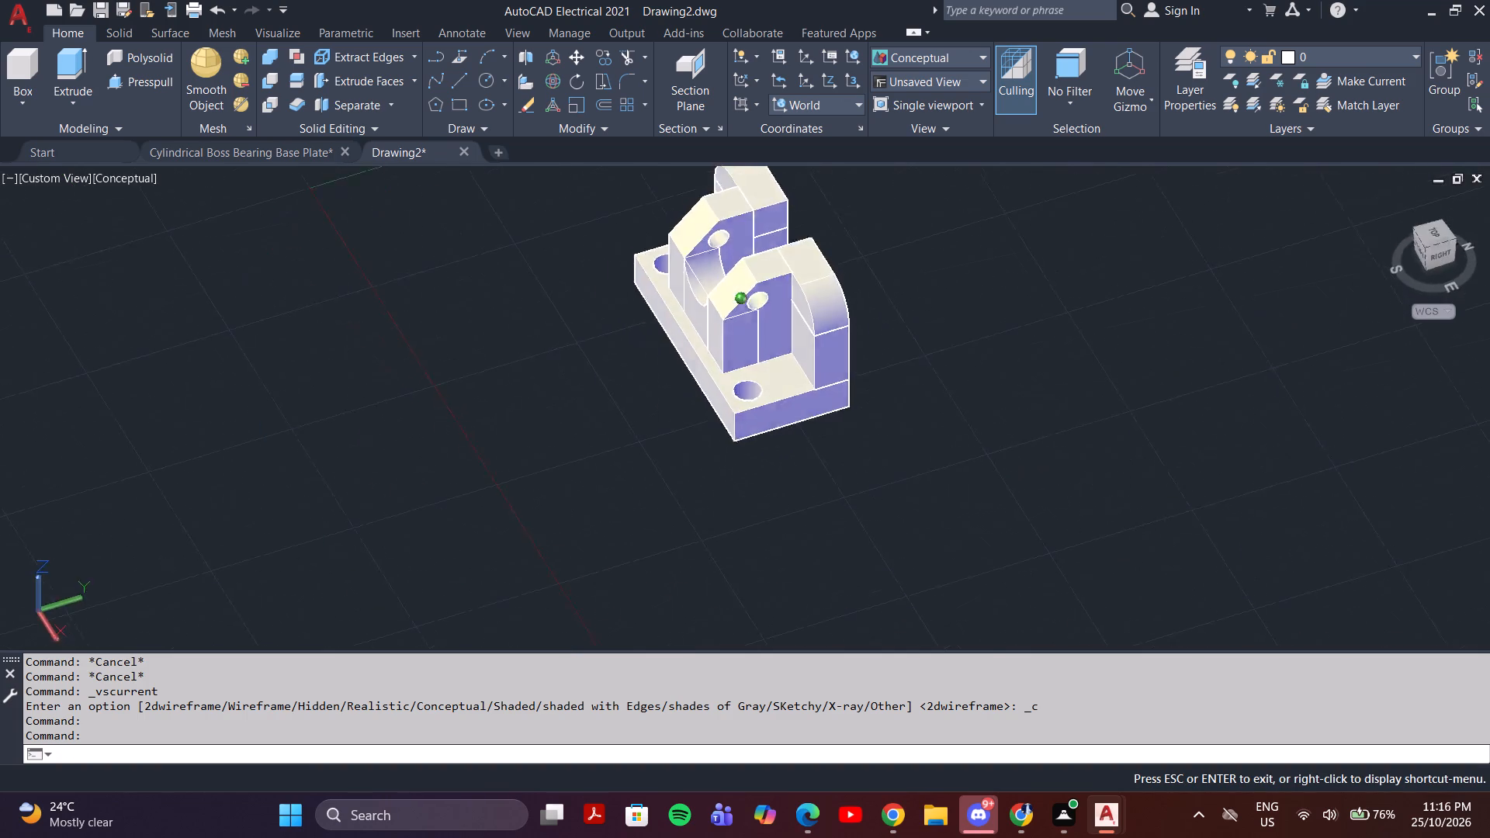
{"action": "middle_click_drag", "start_coordinate": [657, 310], "coordinate": [1000, 354], "text": "shift"}
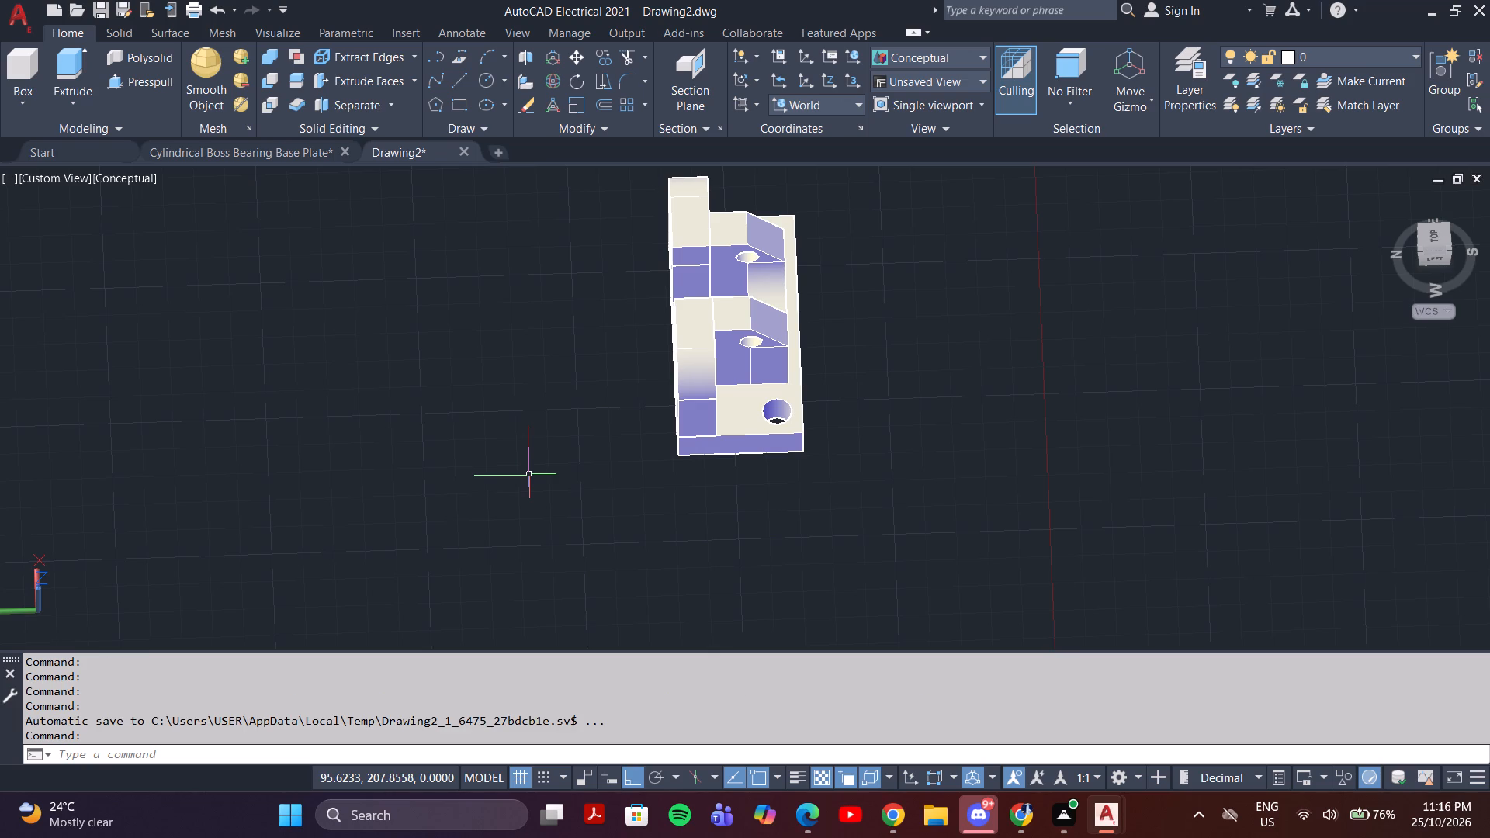
{"action": "middle_click_drag", "start_coordinate": [861, 362], "coordinate": [757, 400]}
{"action": "middle_click_drag", "start_coordinate": [771, 400], "coordinate": [648, 407]}
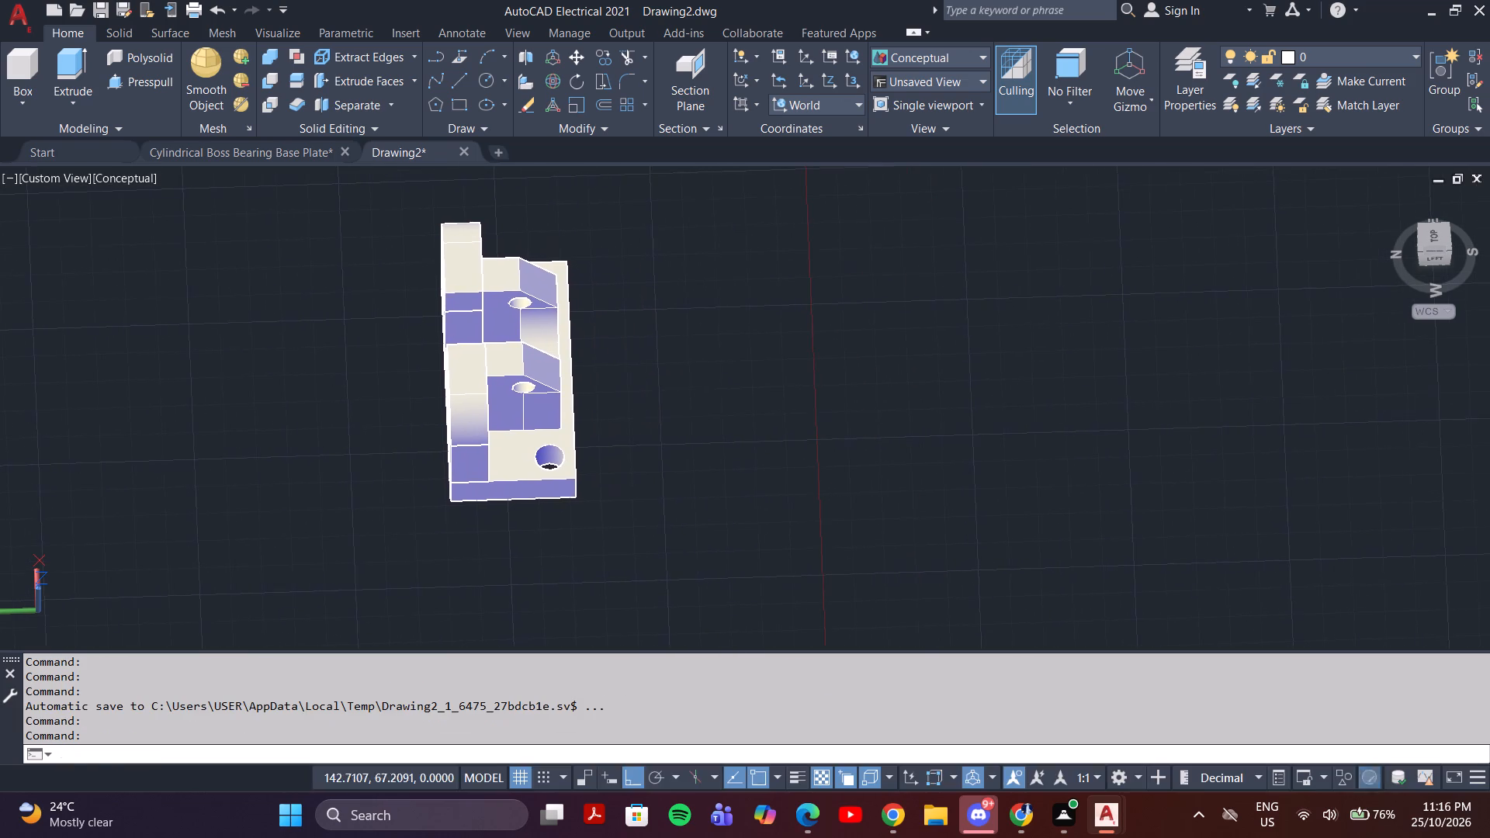
{"action": "middle_click_drag", "start_coordinate": [730, 421], "coordinate": [477, 470], "text": "shift"}
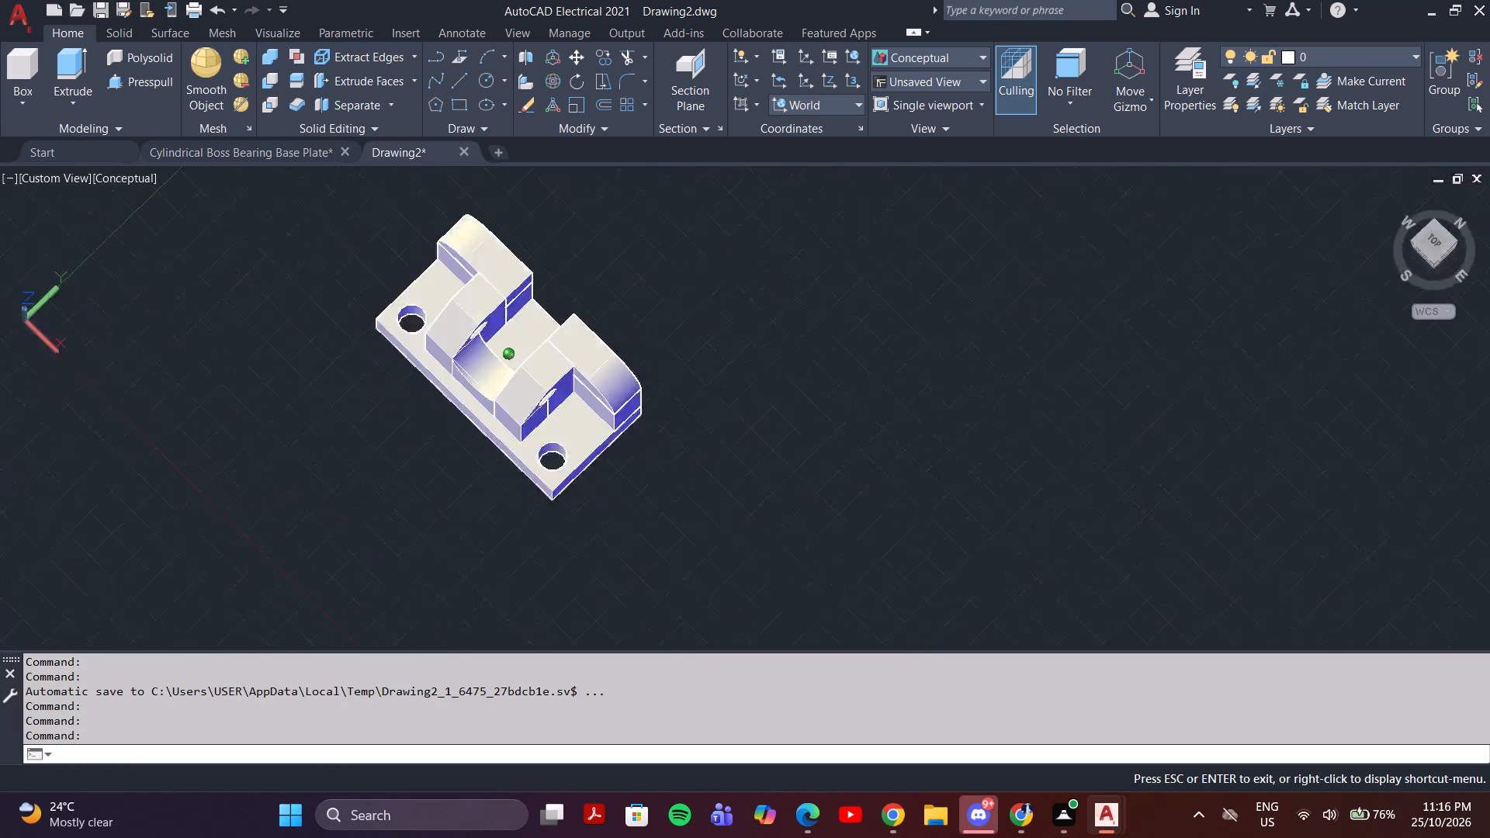
{"action": "middle_click_drag", "start_coordinate": [477, 470], "coordinate": [573, 348], "text": "shift"}
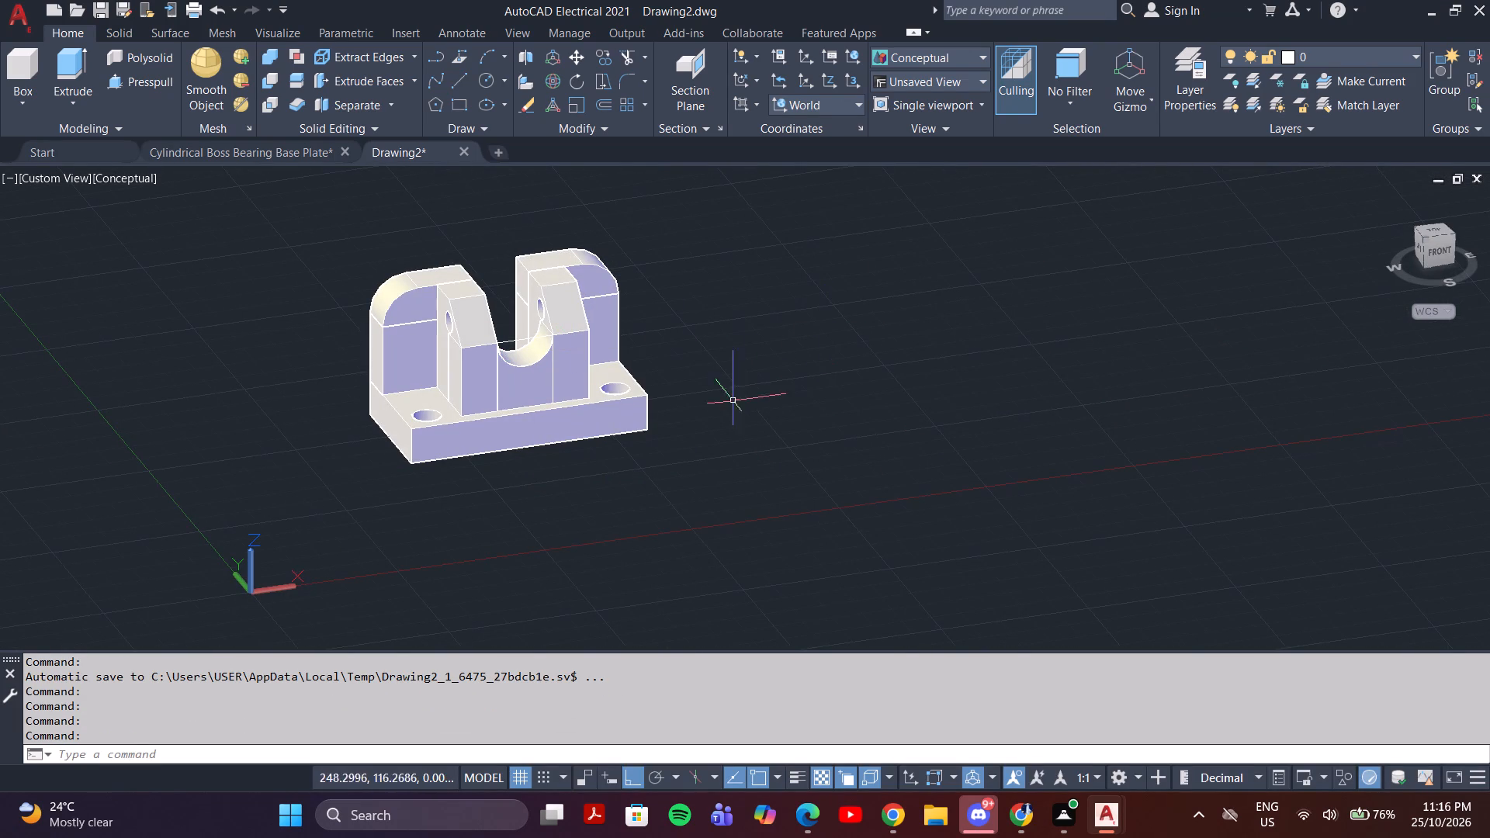
{"action": "key", "text": "Escape"}
{"action": "key", "text": "Escape"}
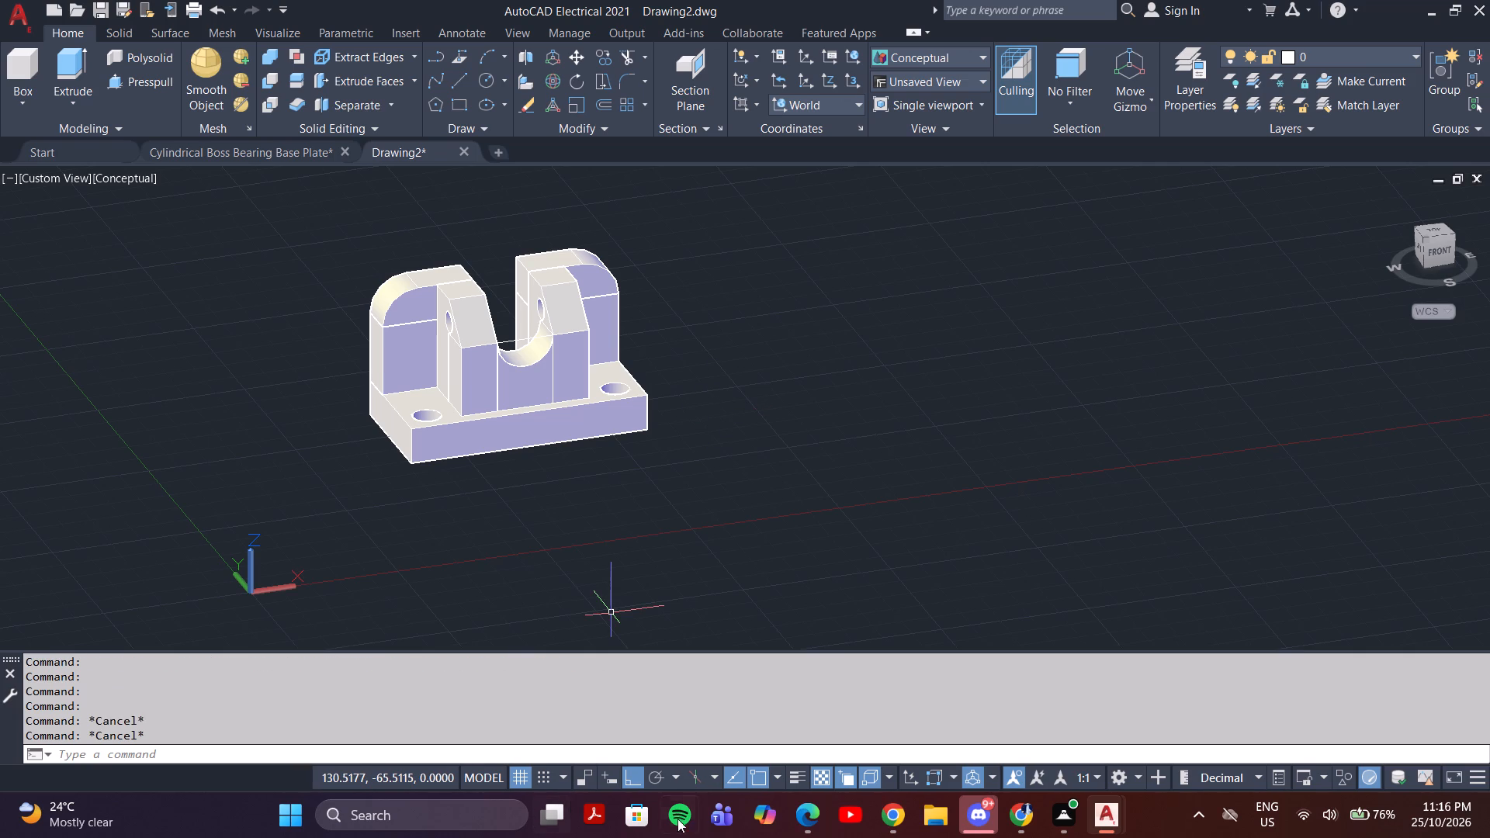
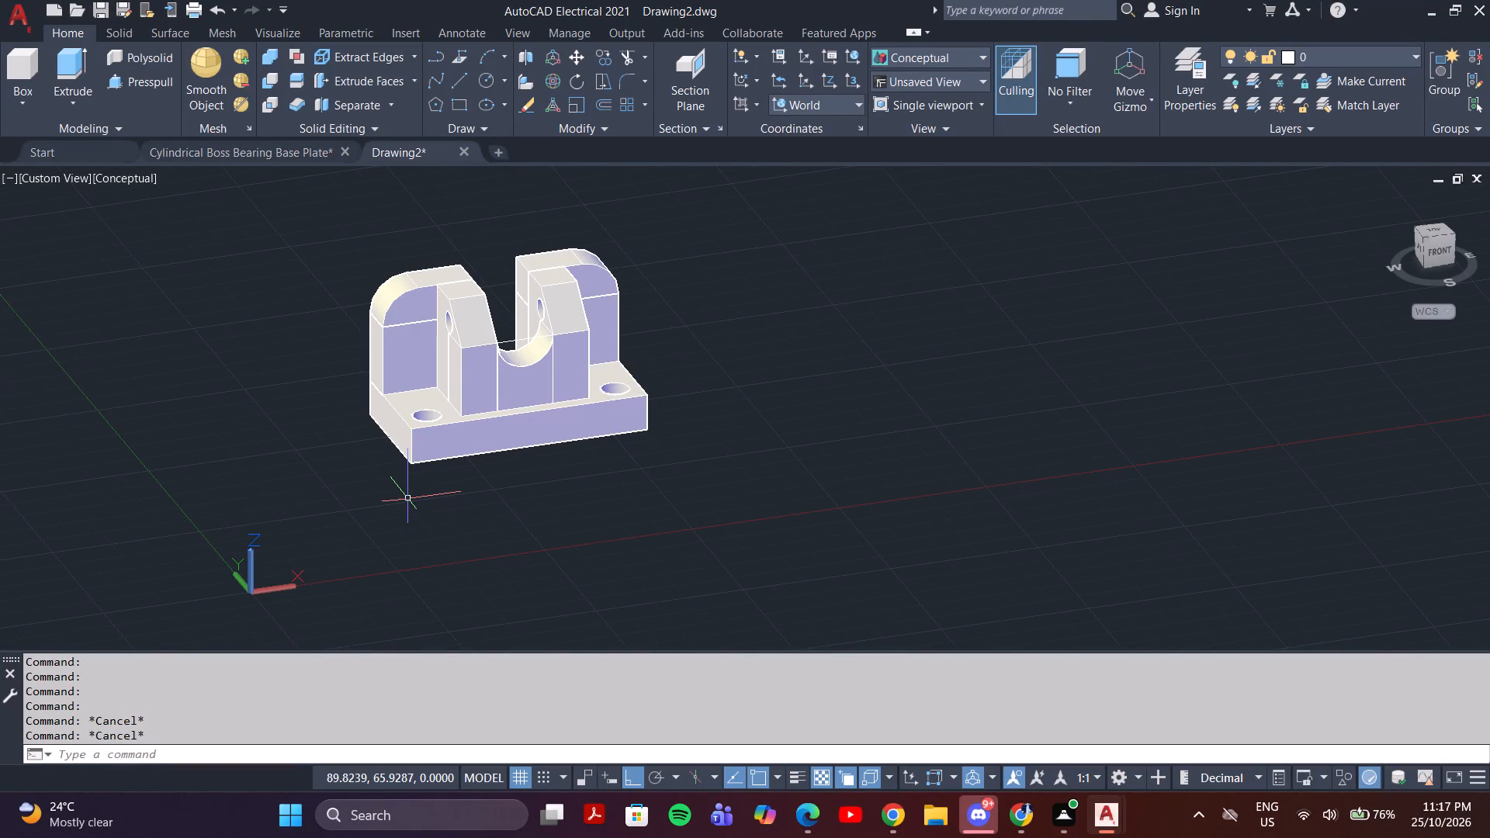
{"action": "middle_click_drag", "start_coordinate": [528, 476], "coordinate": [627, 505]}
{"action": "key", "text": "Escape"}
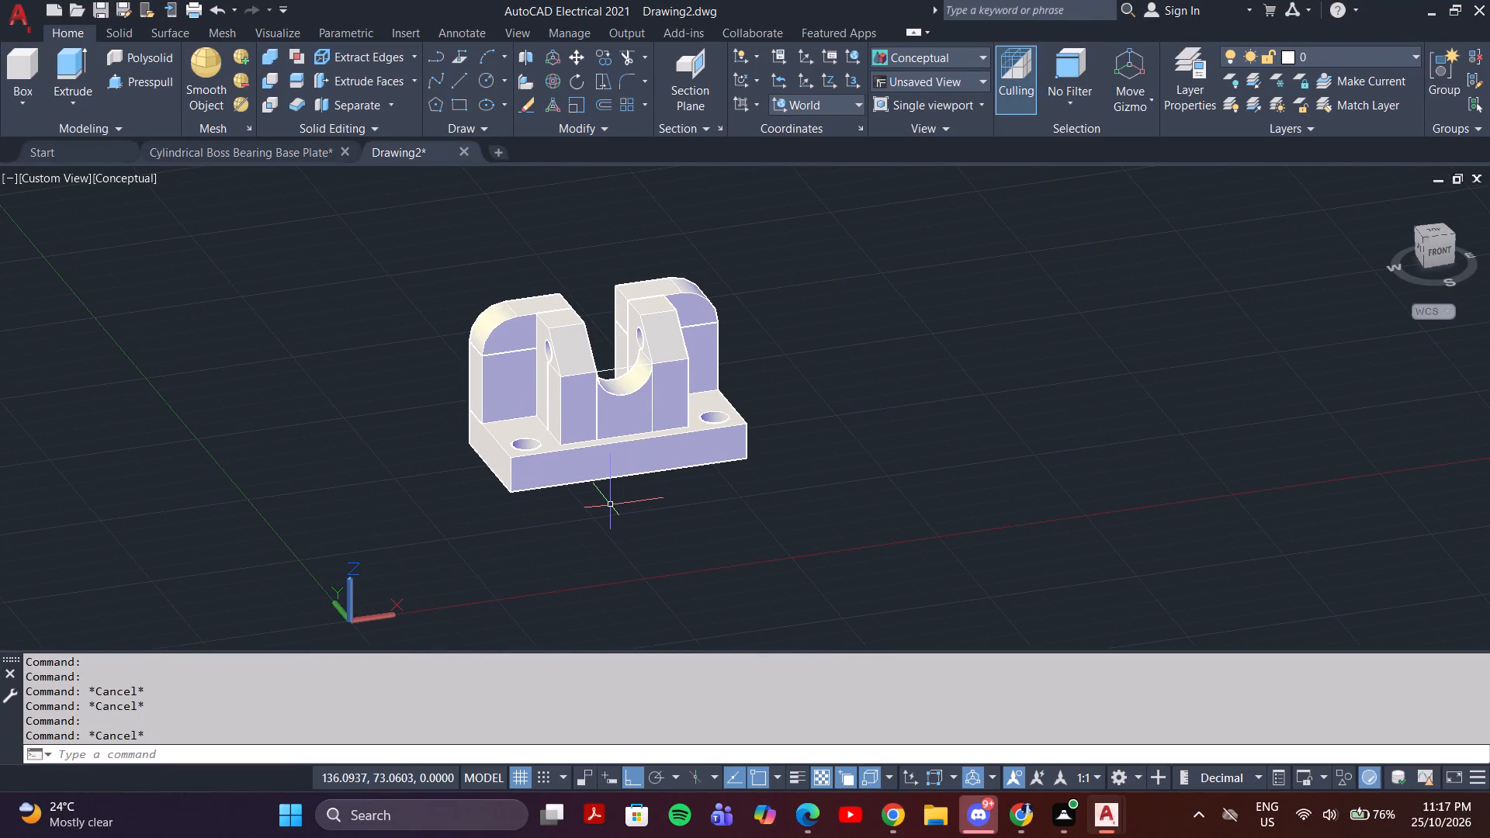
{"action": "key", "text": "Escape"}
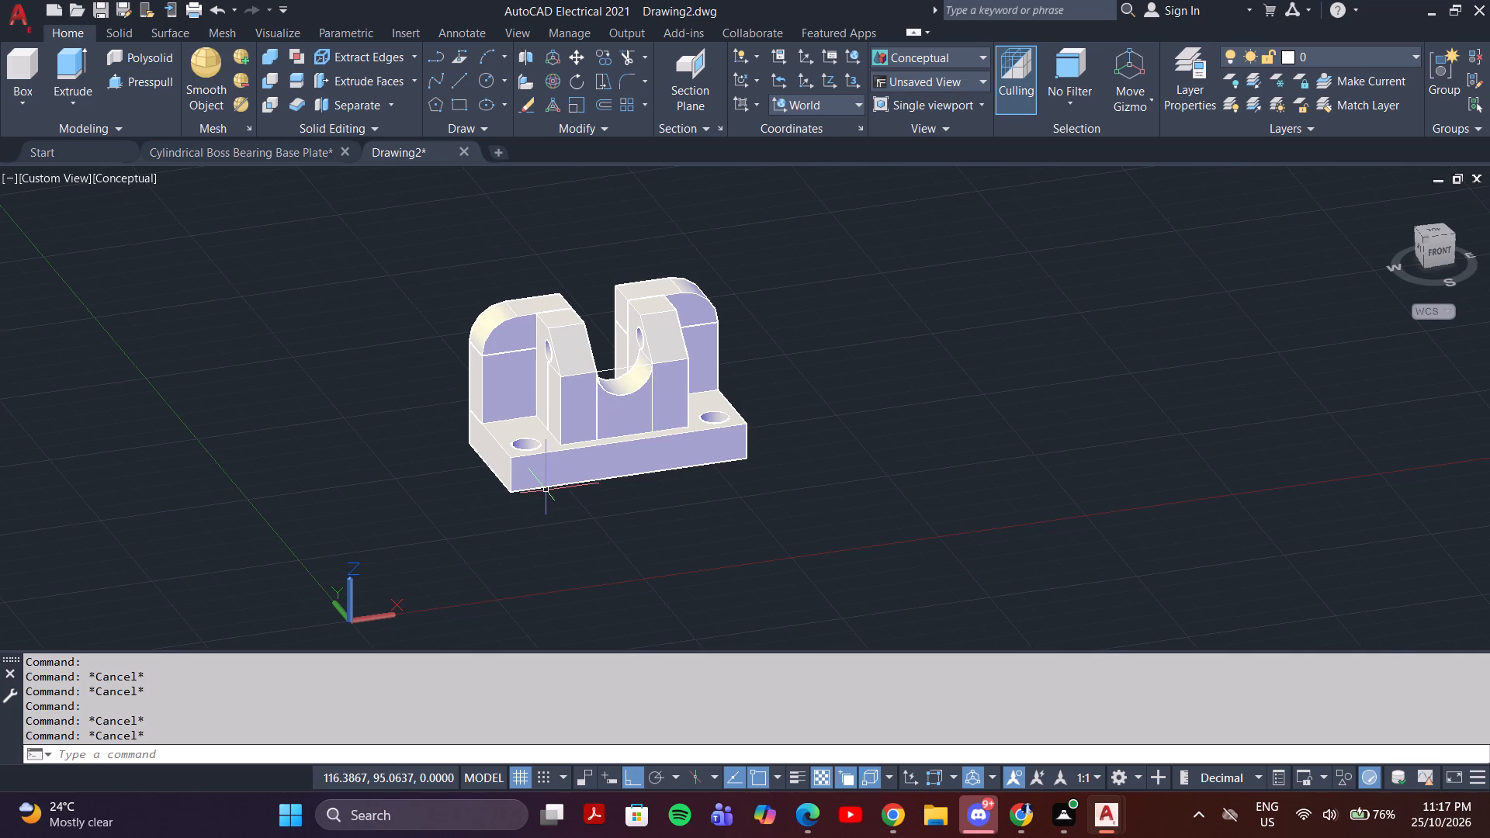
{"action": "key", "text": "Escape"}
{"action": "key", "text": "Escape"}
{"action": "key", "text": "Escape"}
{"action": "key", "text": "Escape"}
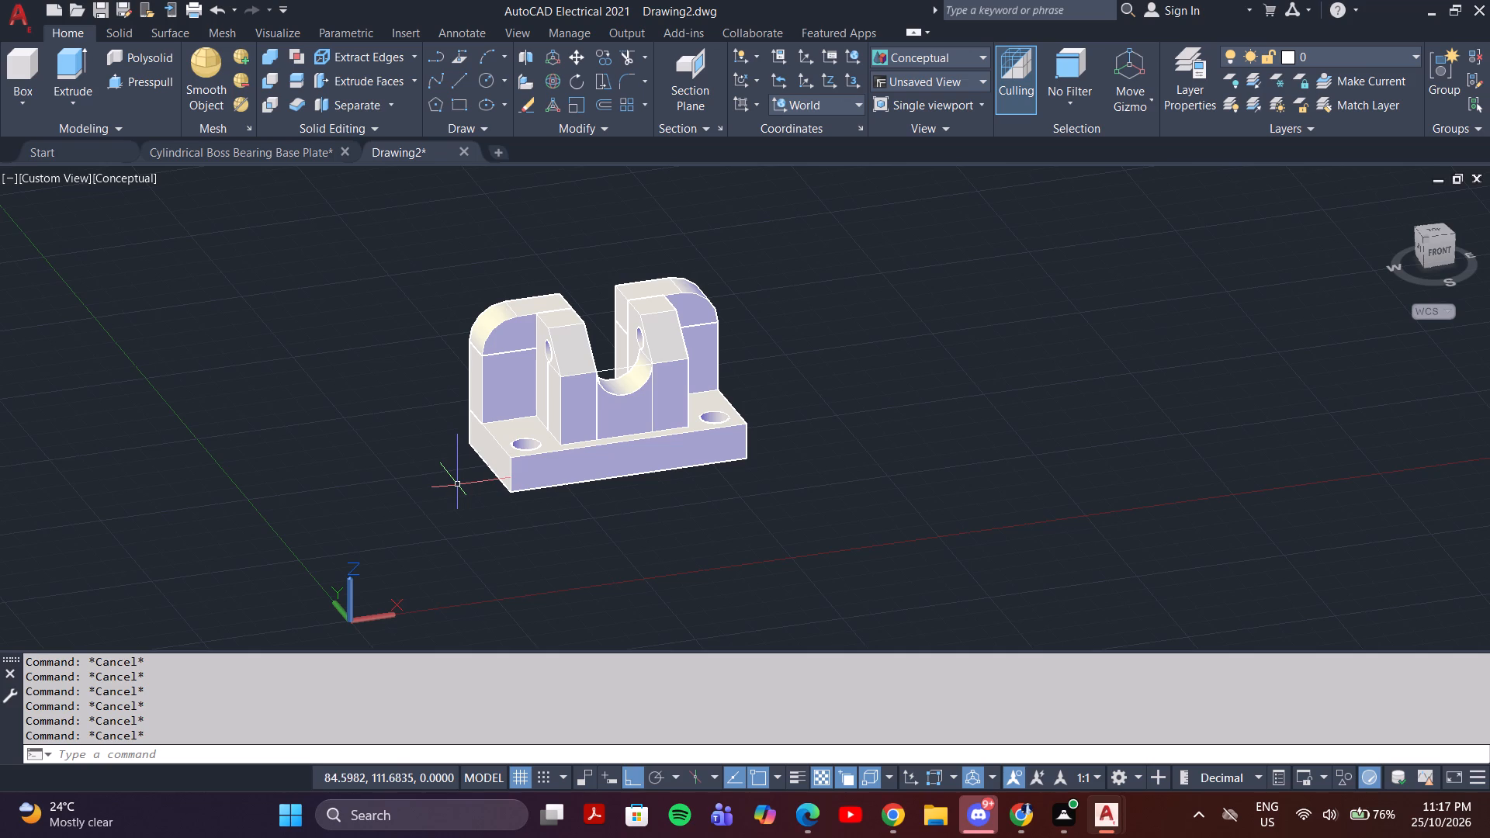